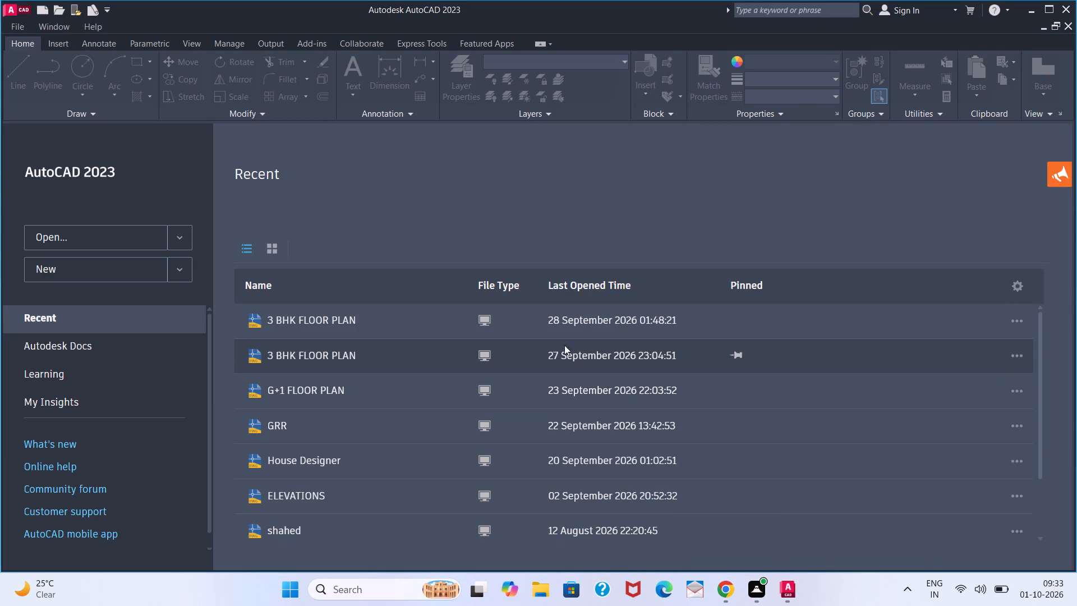
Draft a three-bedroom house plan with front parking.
Create a new blank drawing.
left_click(139, 261)
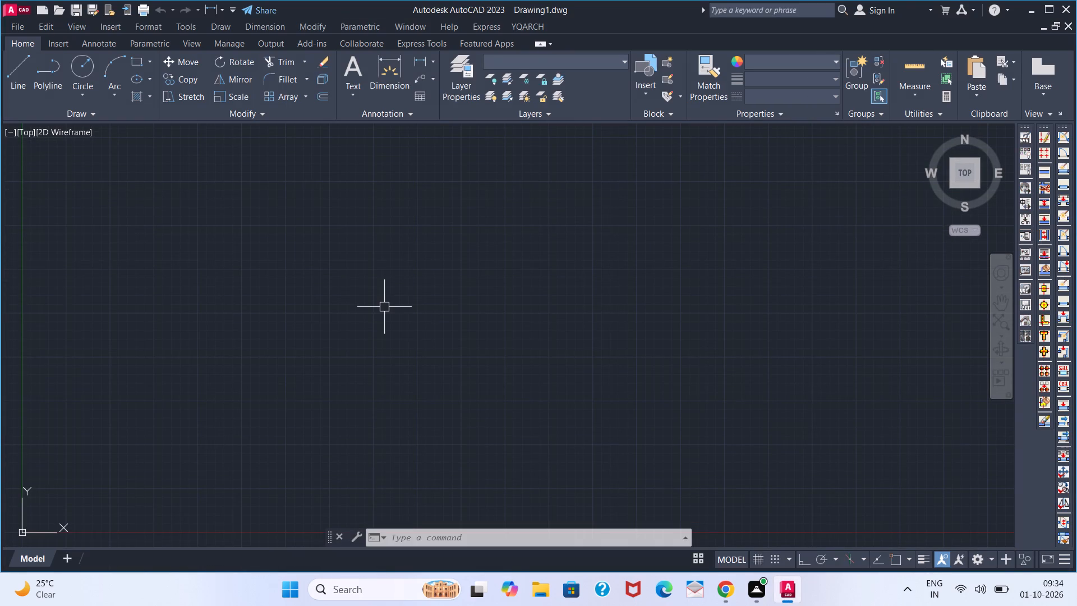
Turn on command logging for the drawing with LOGFILEON.
type("LOG")
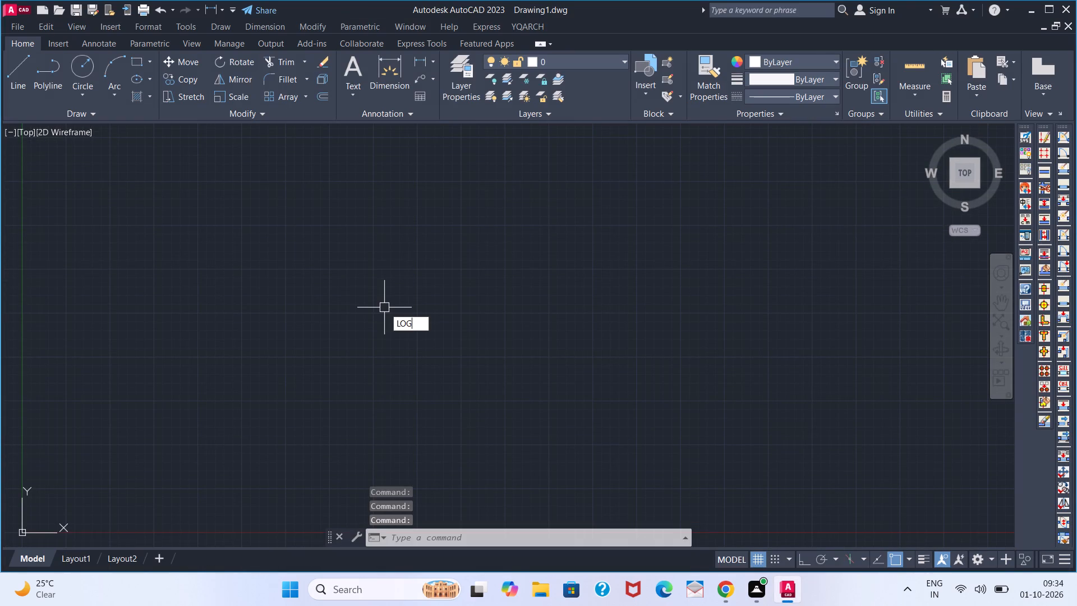
key("Down")
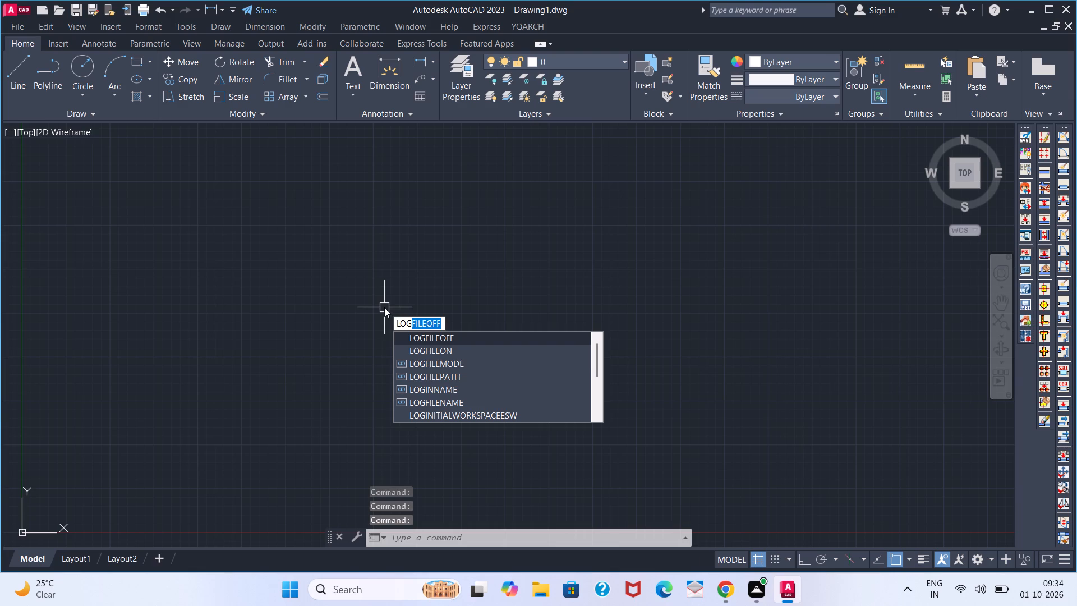
key("Down")
key("Up")
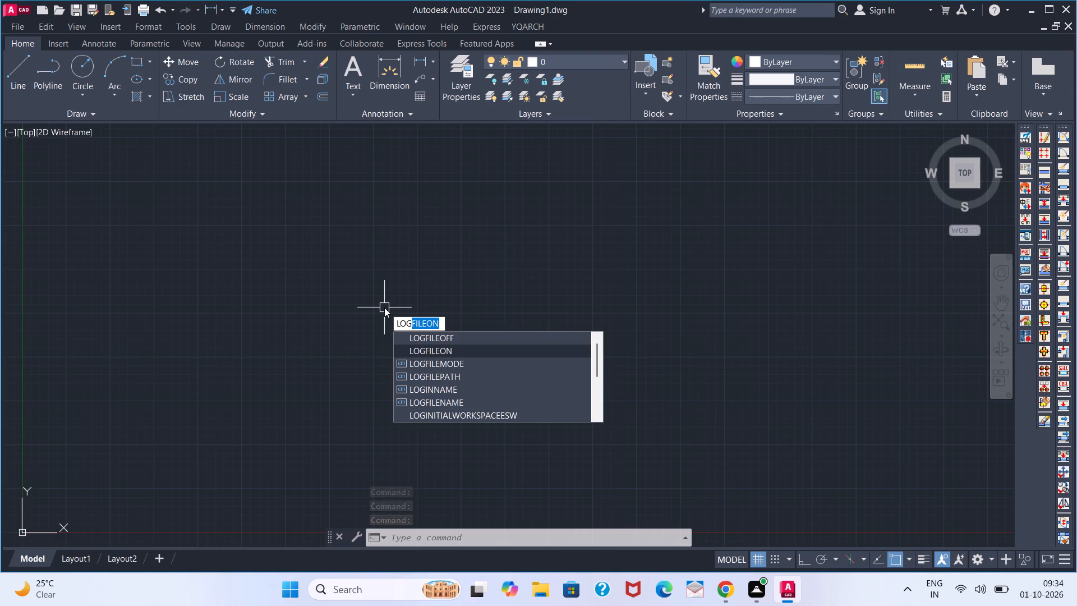
key("Return")
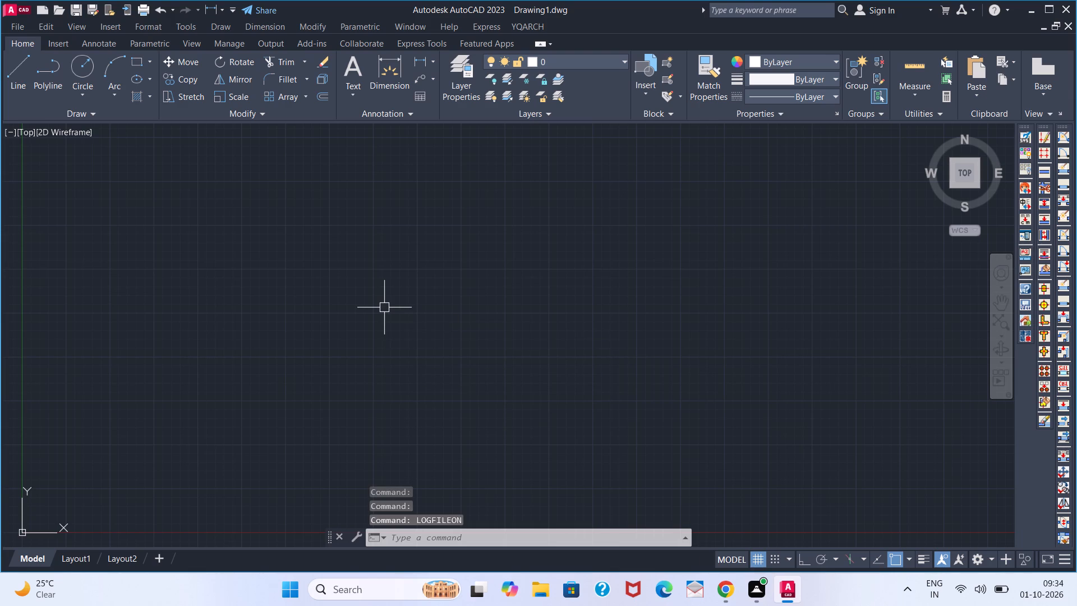
Set the drawing's length units to Engineering with 0'-0" precision.
type("UN")
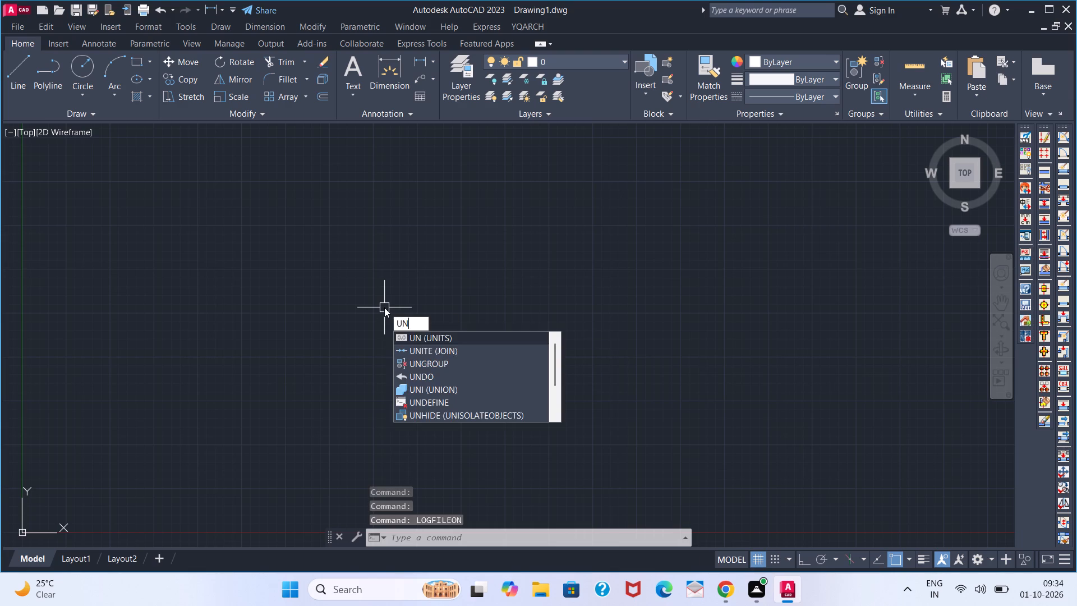
key("Return")
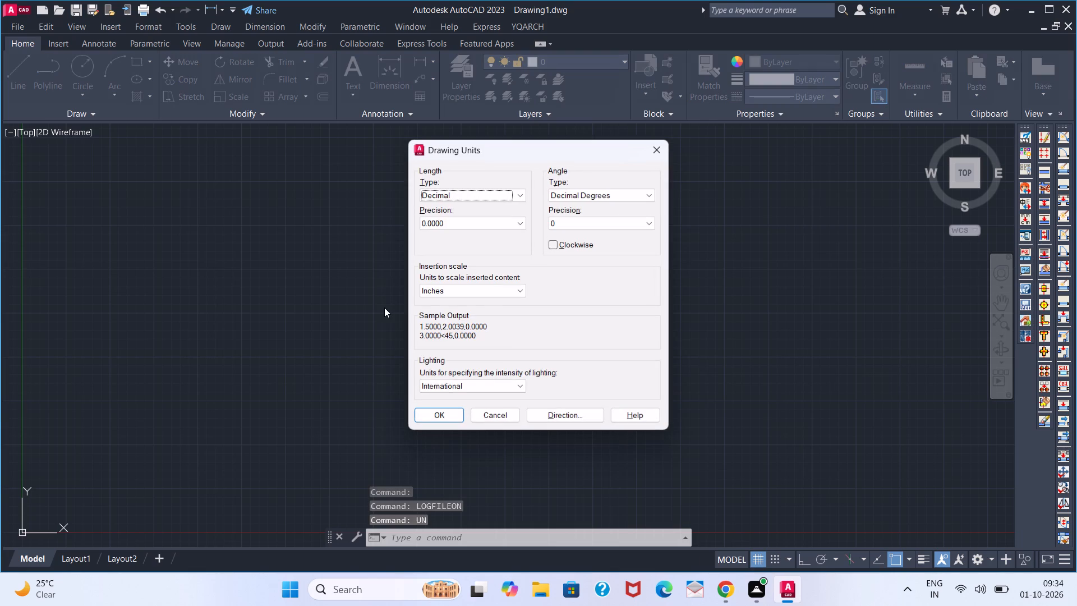
left_click(509, 191)
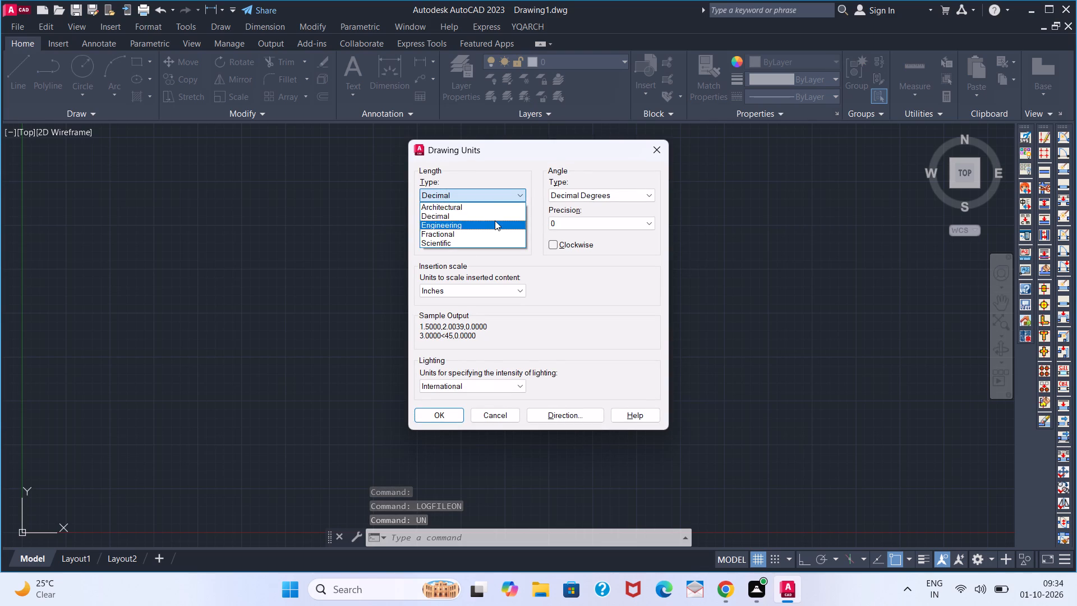
left_click(495, 221)
left_click(495, 221)
left_click(489, 233)
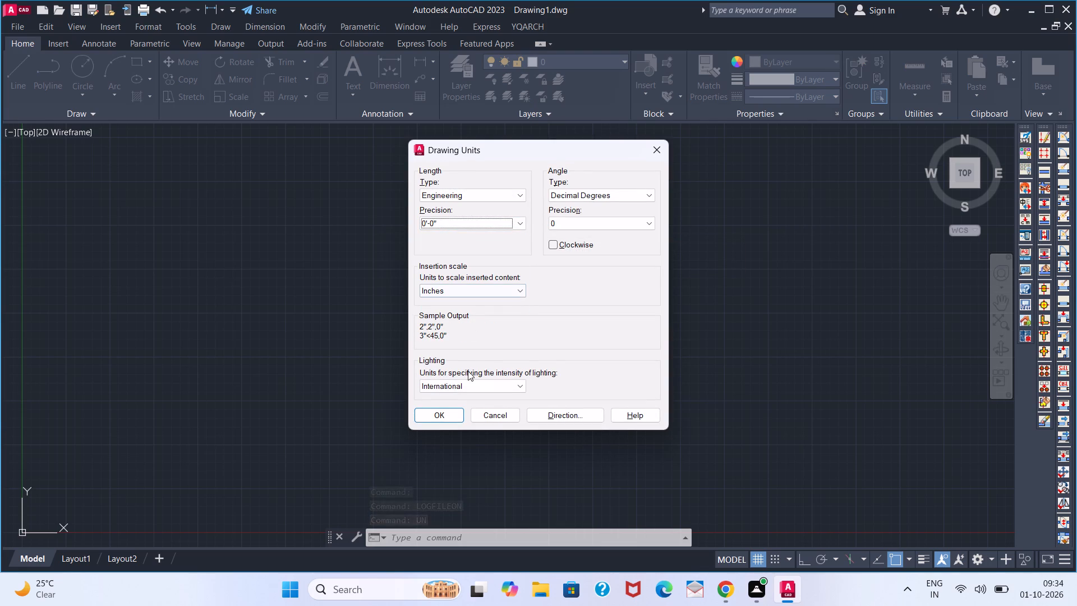
left_click(460, 419)
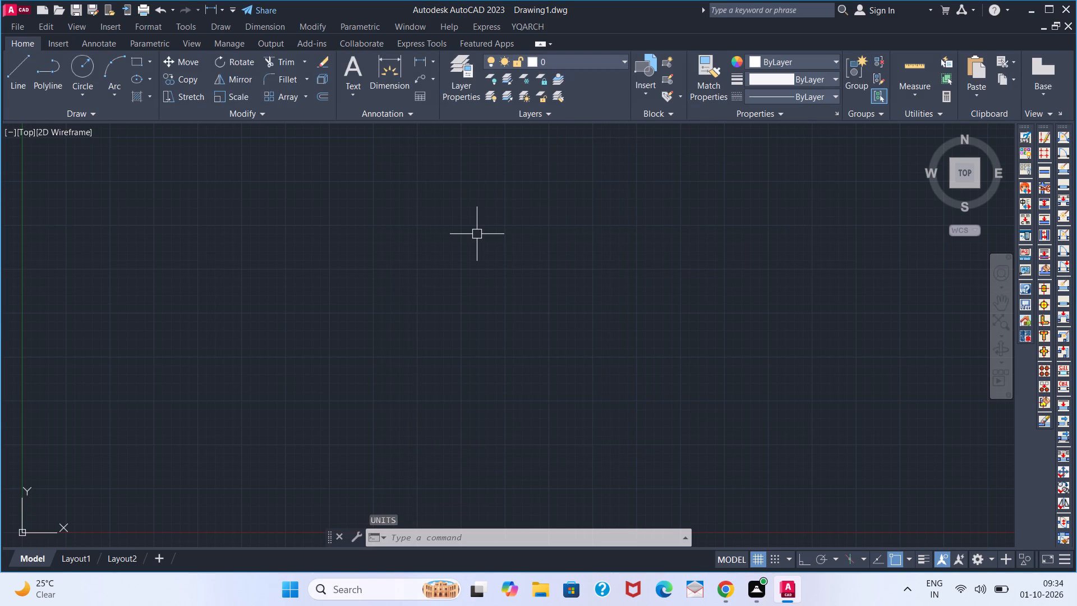
Set the model space limits from 0,0 to 100',100' and zoom to all.
type("LIM")
key("Return")
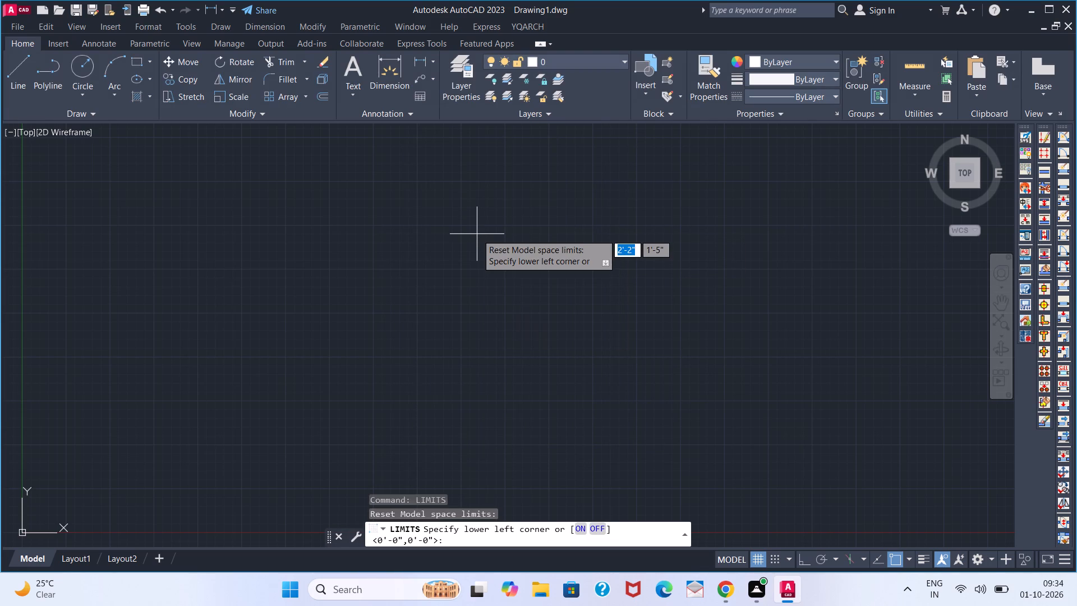
key("0")
type(",0")
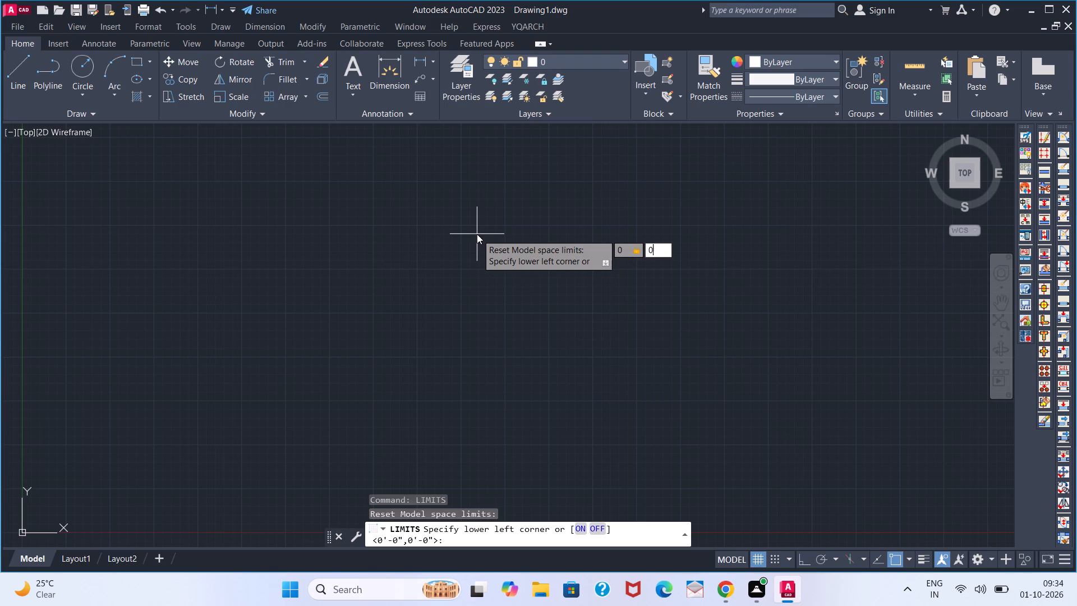
key("Return")
type("100")
key("apostrophe")
type(",100'")
key("Return")
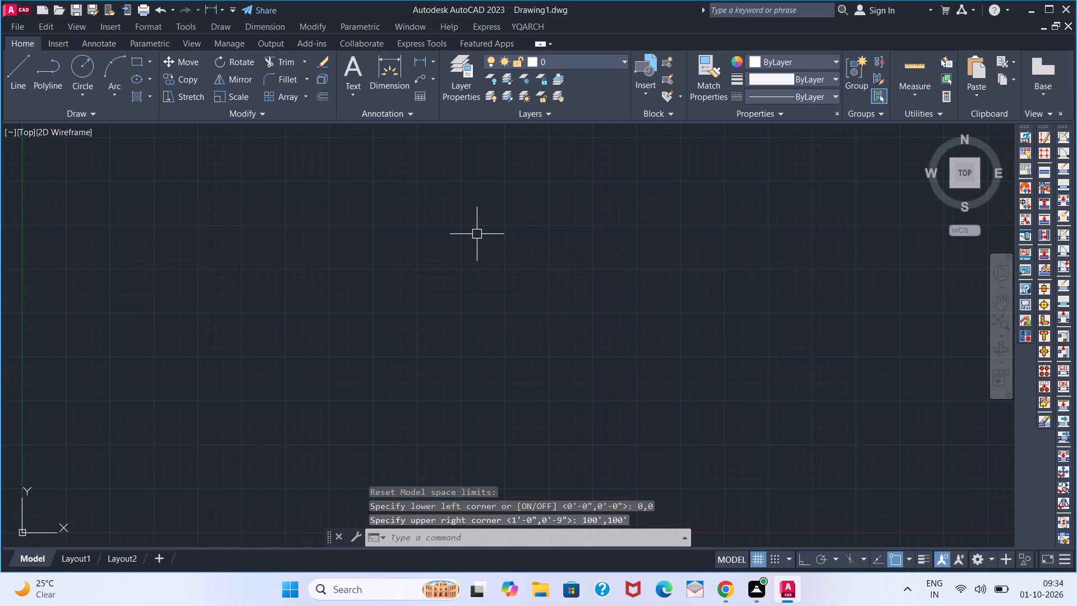
key("z")
key("Return")
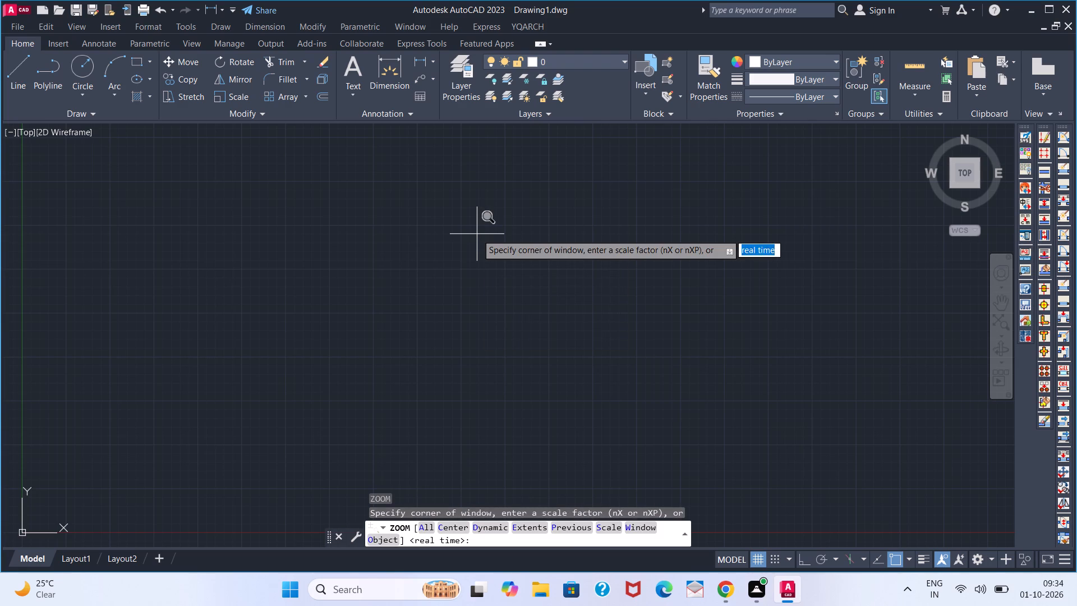
key("a")
key("Return")
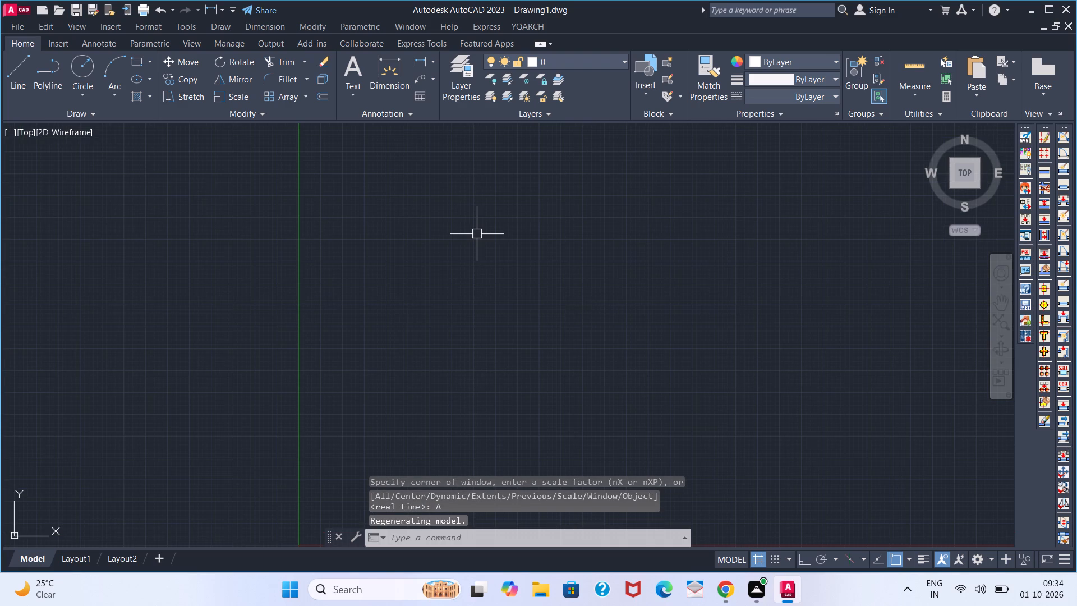
Modify the Standard dimension style's primary units to Engineering format with 0'-0" precision.
left_click(411, 108)
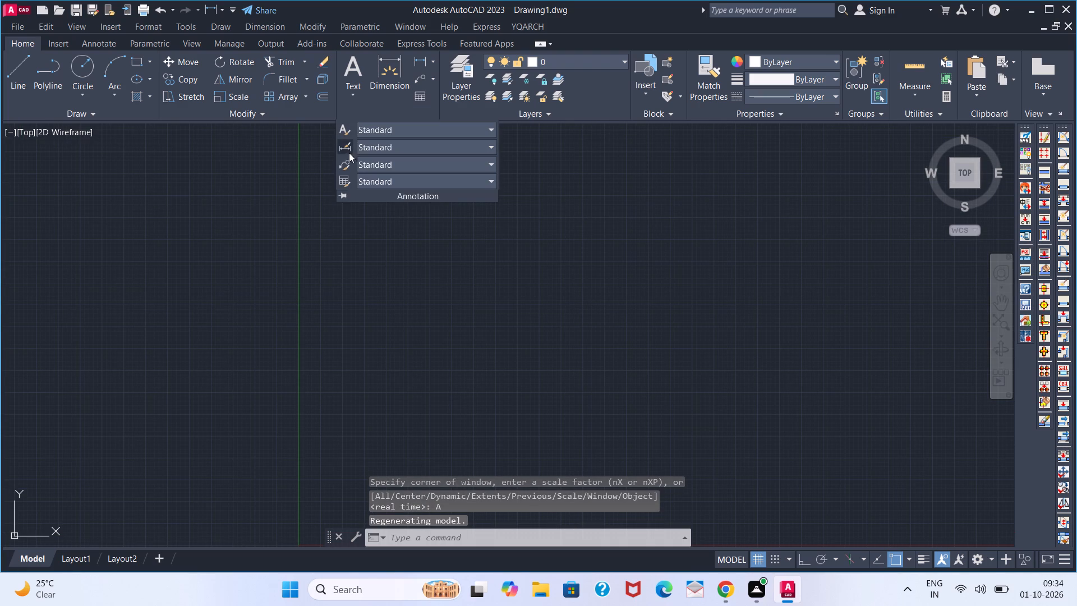
left_click(349, 143)
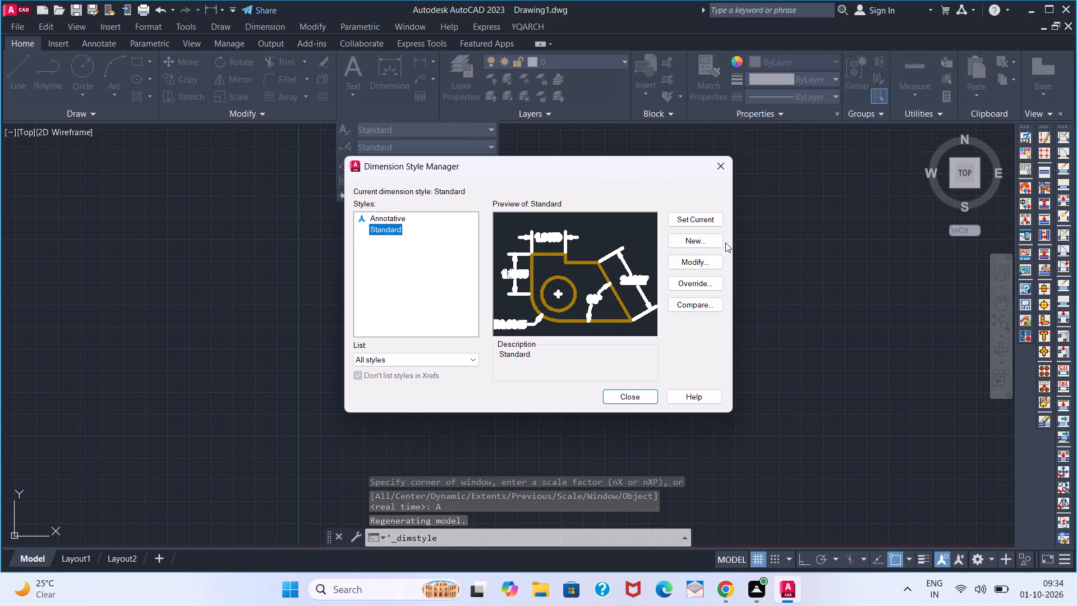
left_click(705, 259)
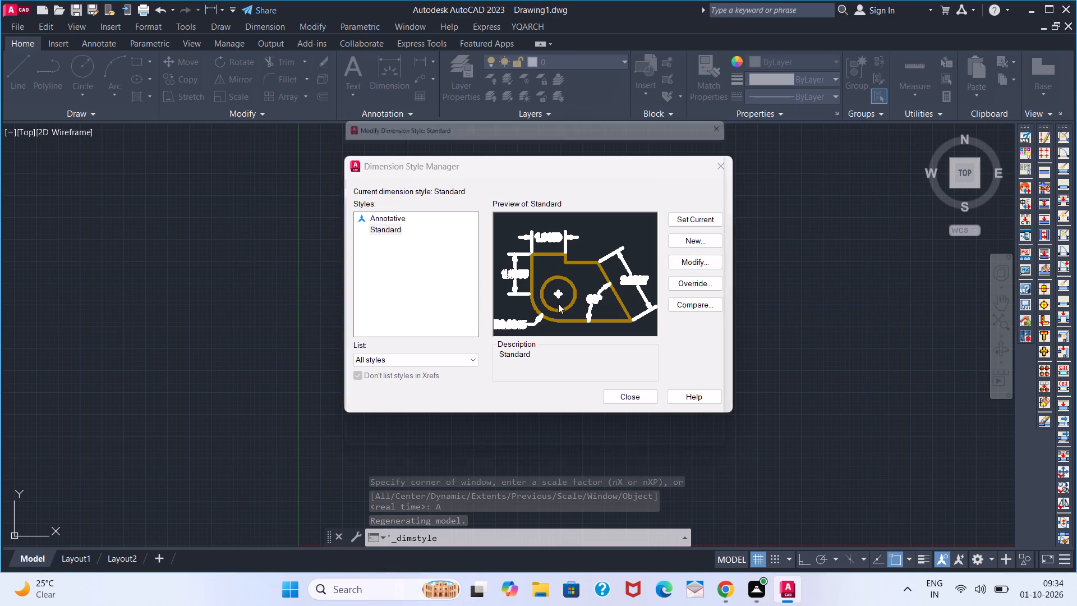
left_click(509, 141)
left_click(500, 178)
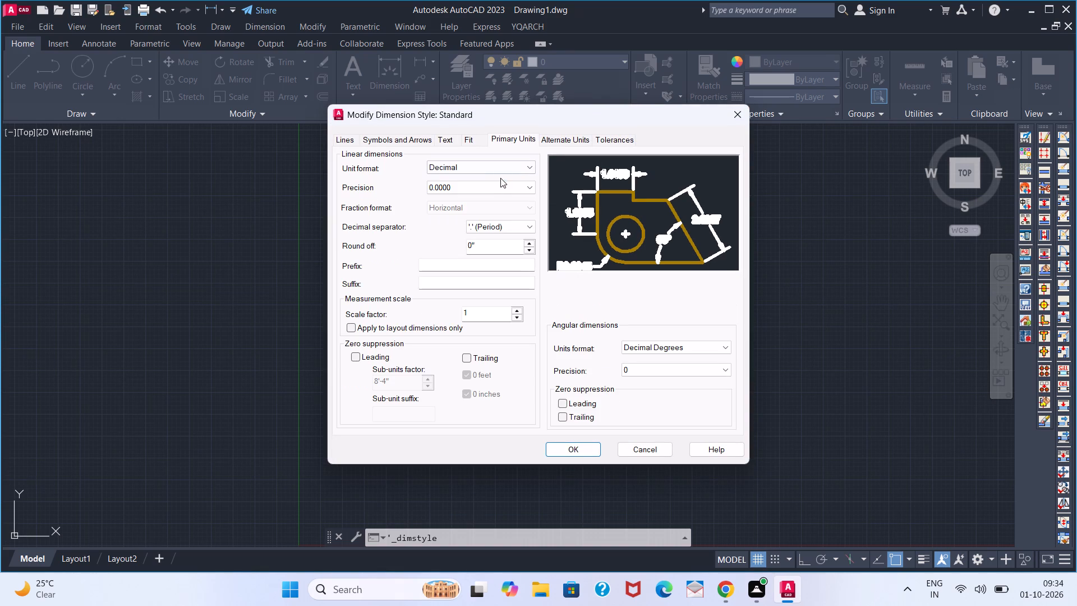
left_click(503, 173)
left_click(496, 182)
left_click(504, 169)
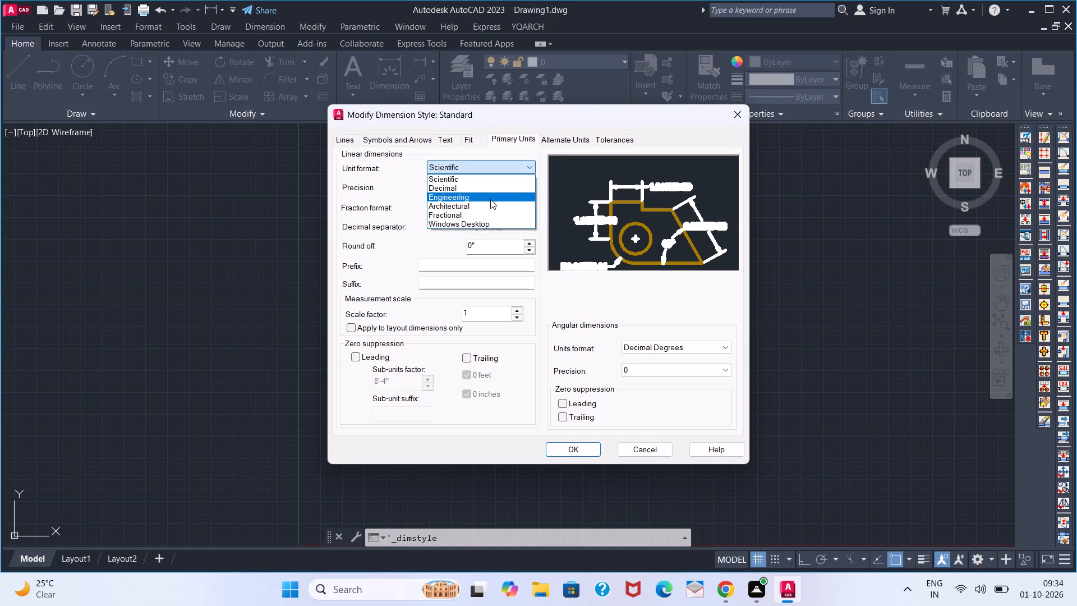
left_click(490, 199)
left_click(482, 181)
left_click(470, 196)
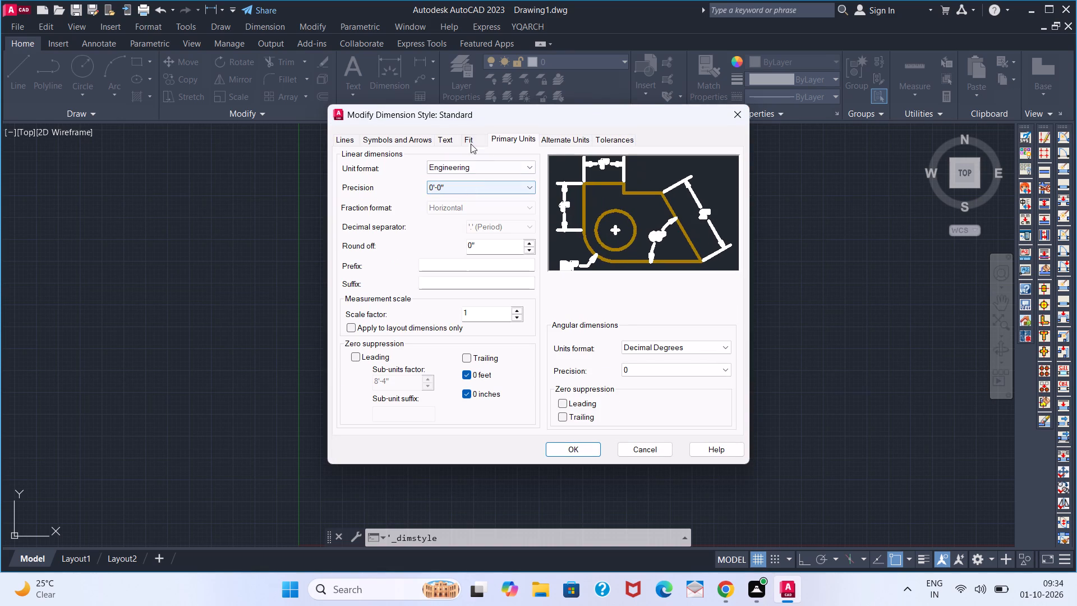
Set the Standard dimension style's text height to 10" and close the style manager.
left_click(435, 138)
left_click_drag(497, 237, 467, 238)
key("BackSpace")
key("Right")
key("Right")
key("Right")
key("Right")
key("Right")
key("Right")
key("Right")
key("Right")
key("Right")
key("Right")
key("Right")
key("Right")
key("Right")
key("Right")
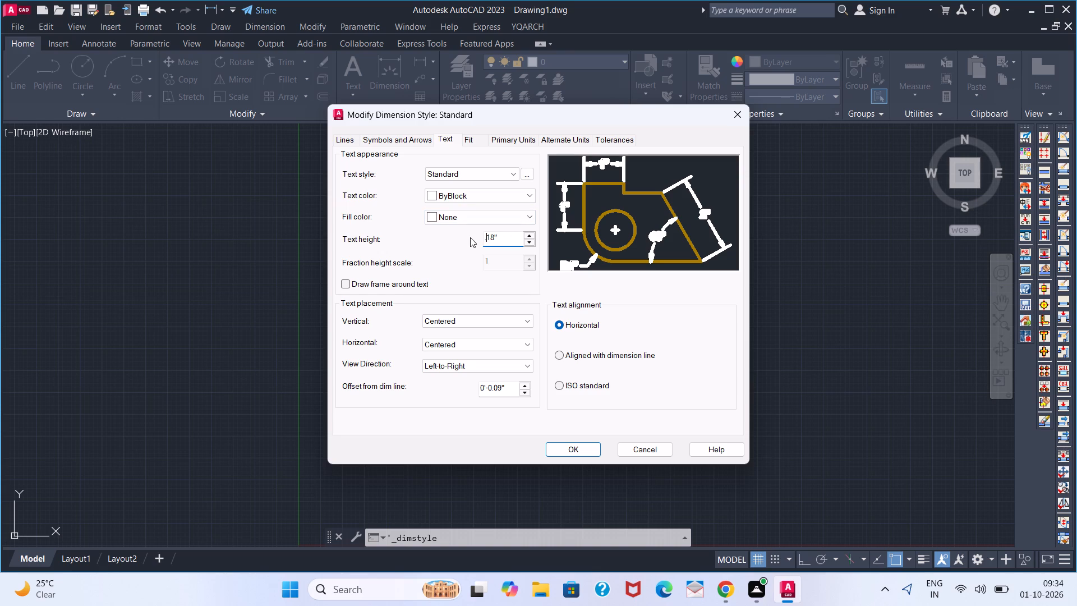
key("BackSpace")
key("BackSpace")
key("BackSpace")
key("BackSpace")
key("BackSpace")
key("BackSpace")
key("BackSpace")
key("BackSpace")
key("BackSpace")
key("BackSpace")
type("10")
key("Return")
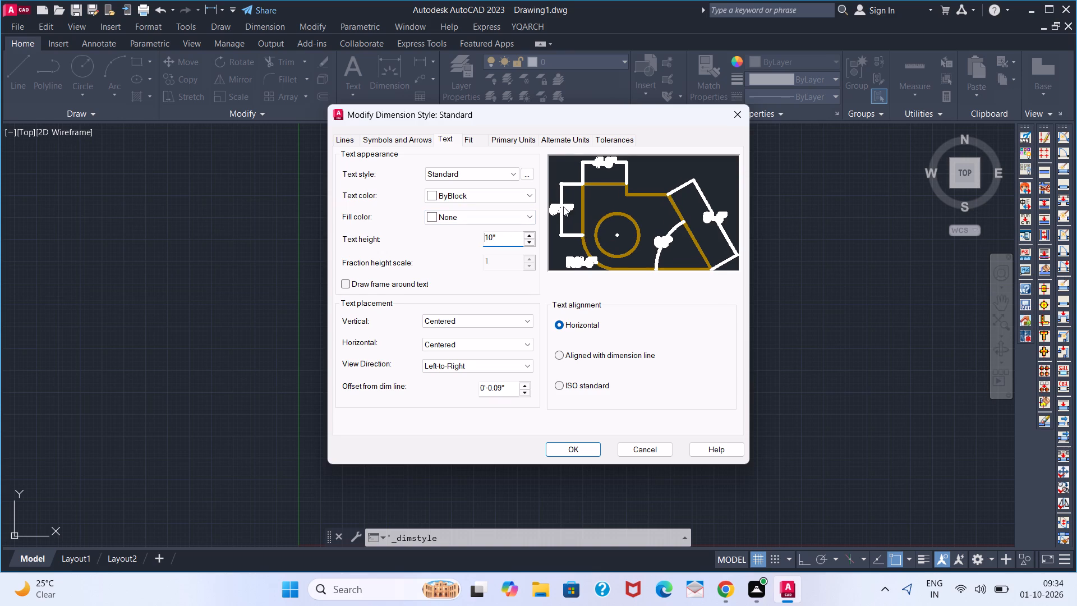
left_click(591, 447)
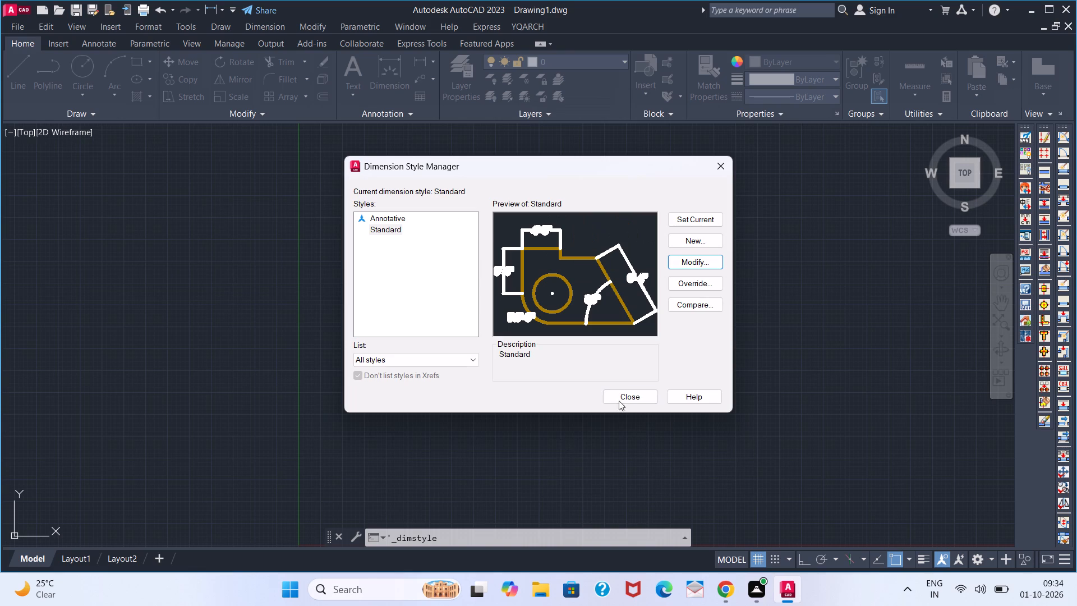
left_click(625, 385)
left_click(624, 389)
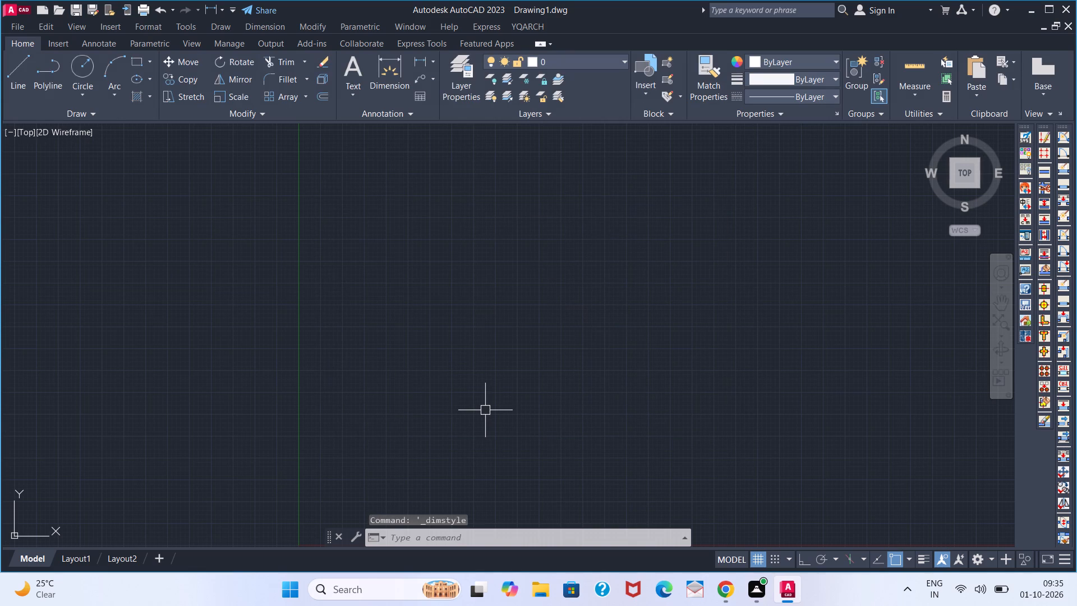
Draw a closed rectangular outline 30' wide by 60' high using lines with Ortho on.
key("l")
key("Return")
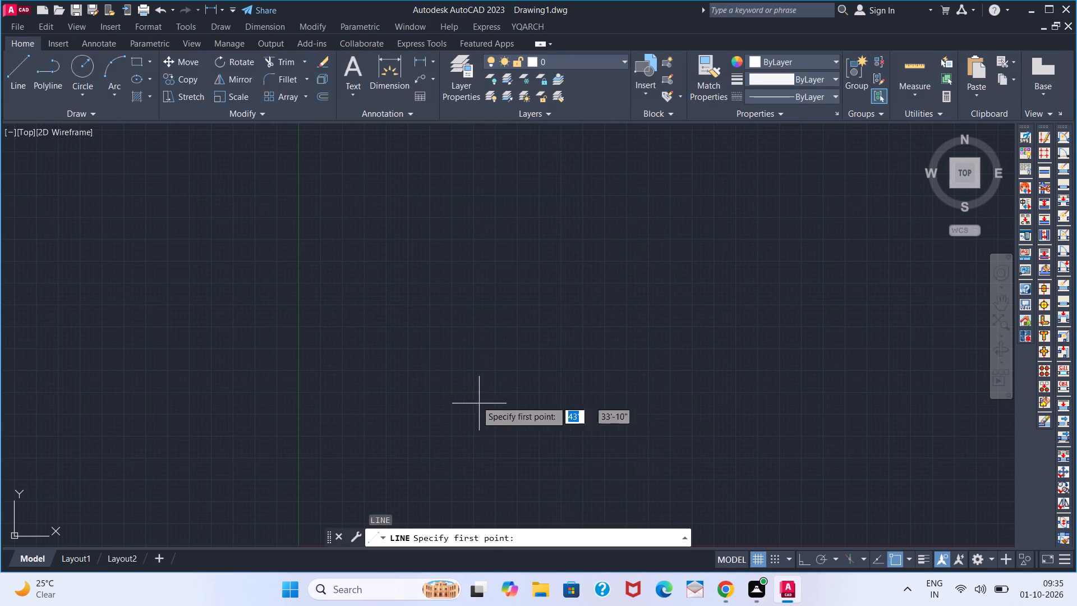
left_click(417, 403)
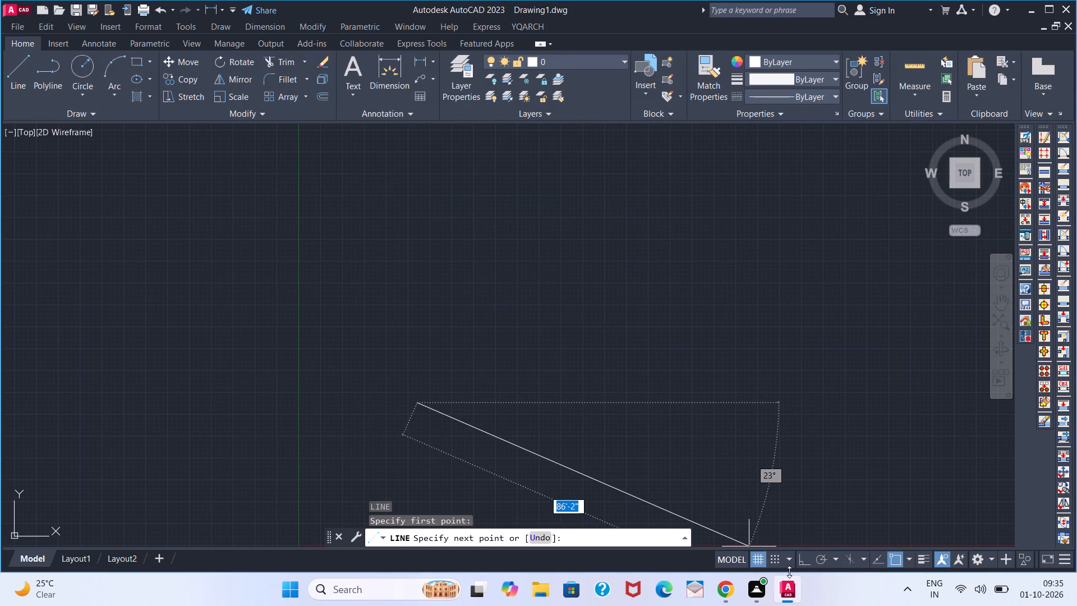
left_click(803, 570)
left_click(804, 564)
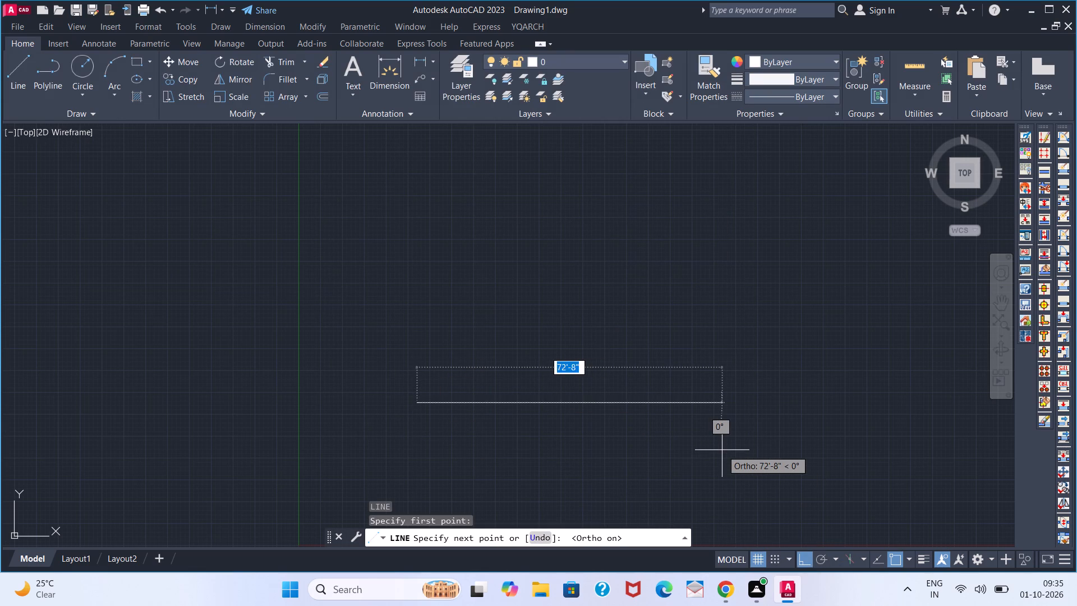
type("30'")
key("Return")
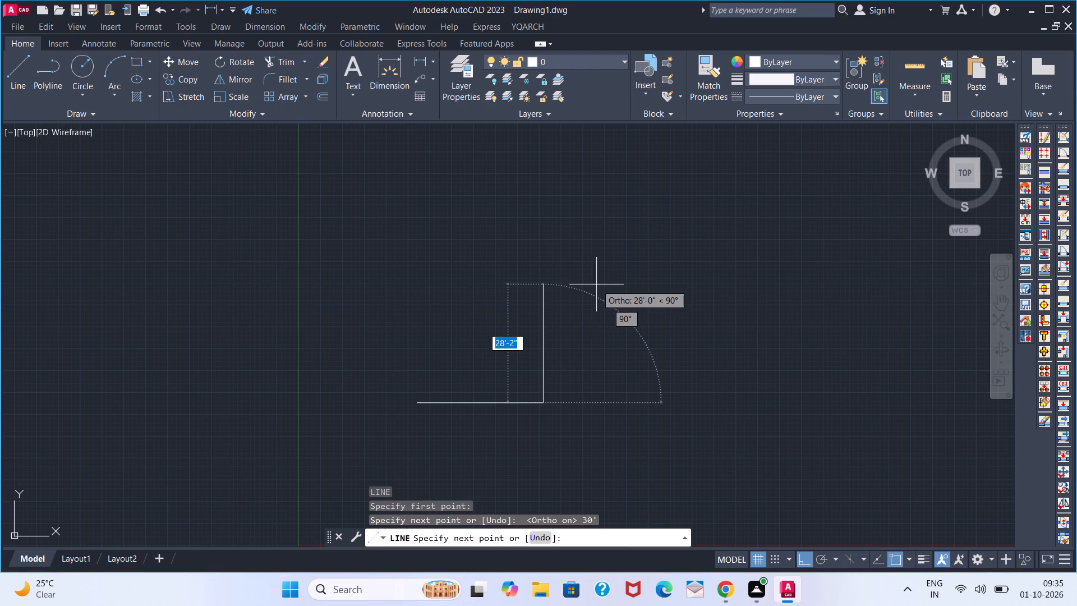
type("60'")
key("Return")
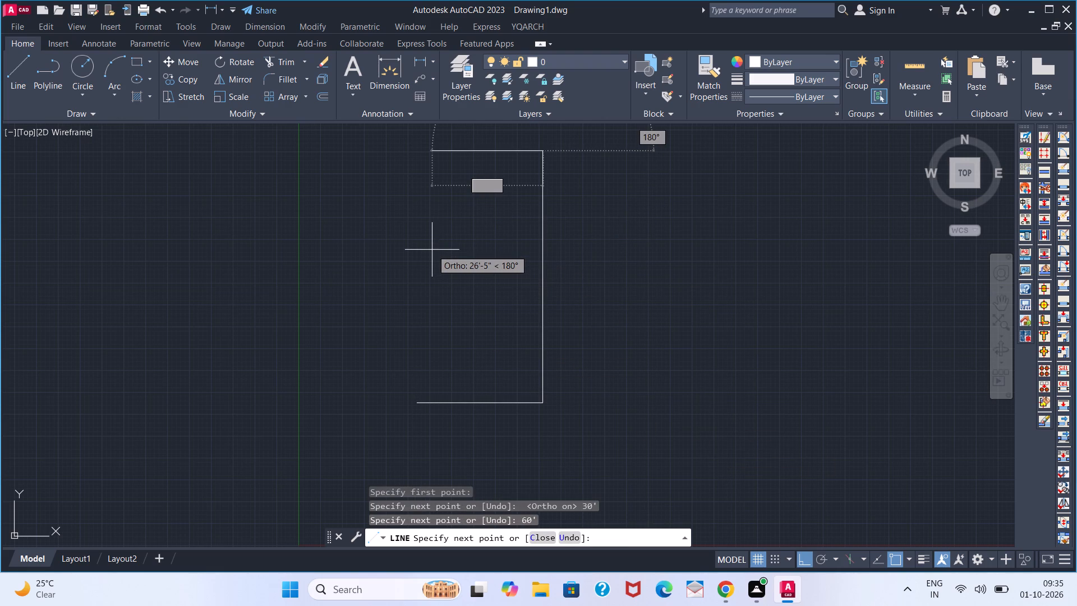
type("30'")
key("Return")
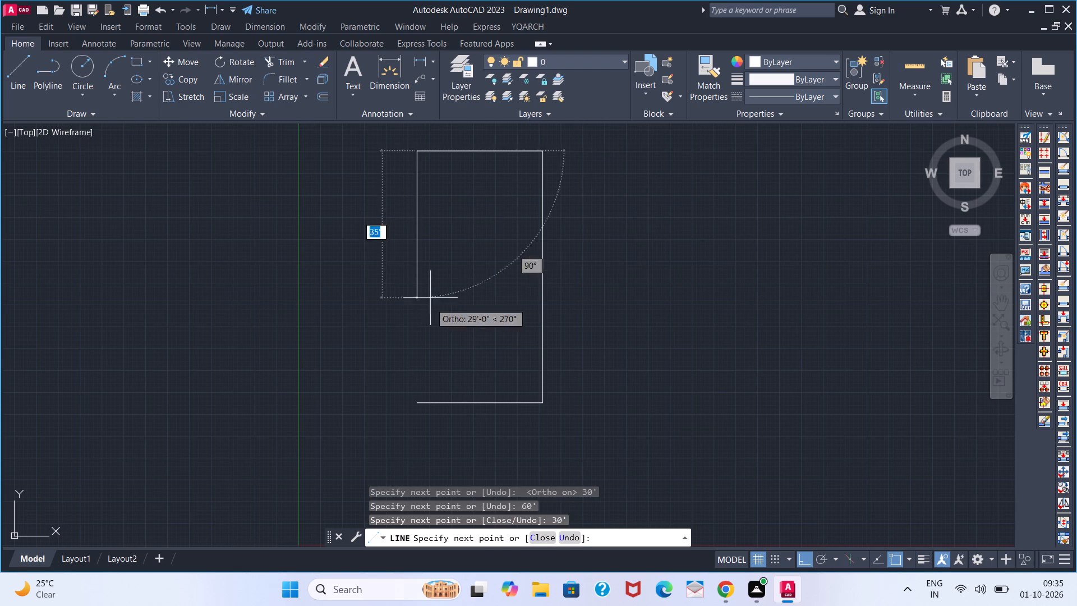
left_click(417, 397)
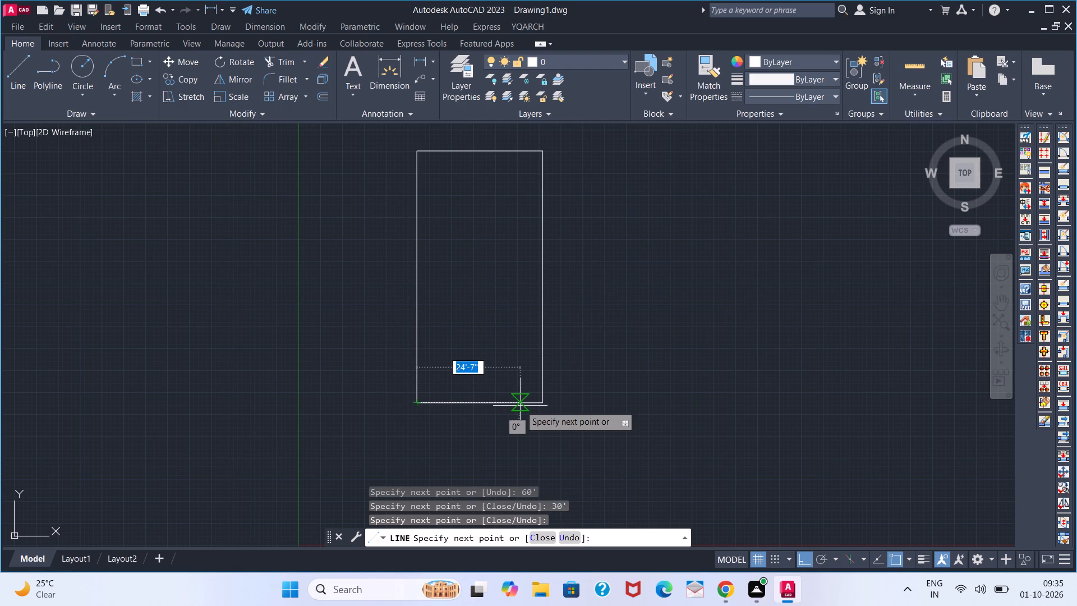
key("space")
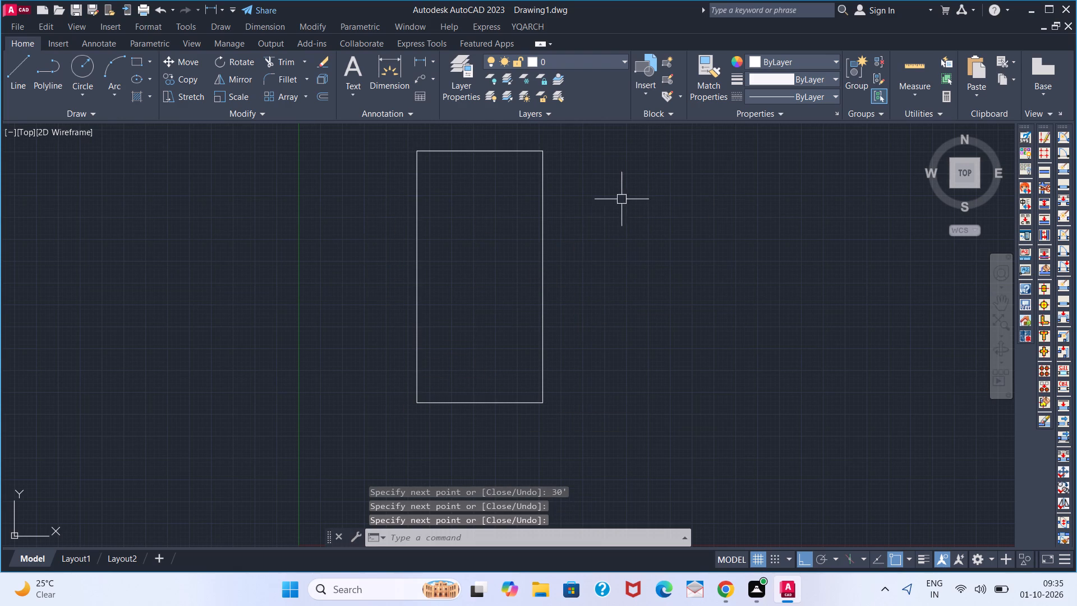
Offset all four lines of the rectangular outline 9" inward to form the outer wall thickness.
key("o")
key("Return")
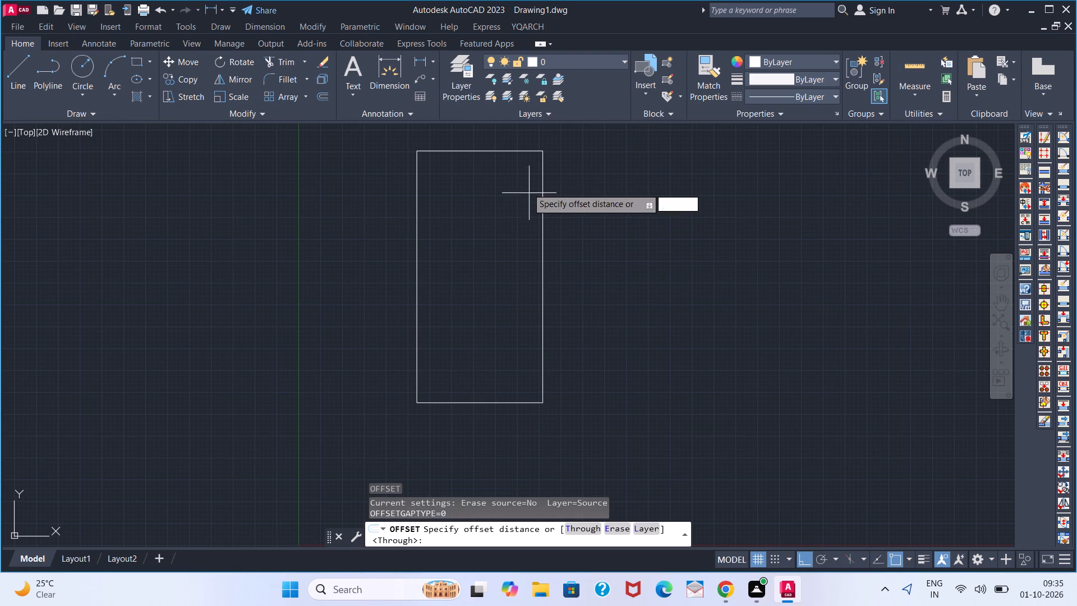
key("9")
key("Return")
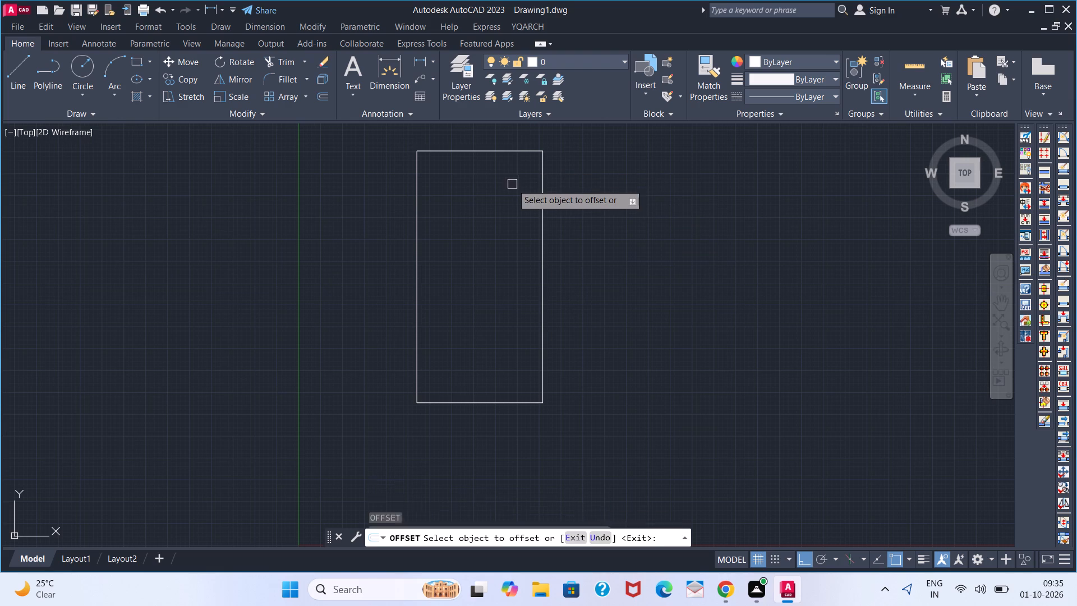
left_click(511, 154)
left_click(493, 227)
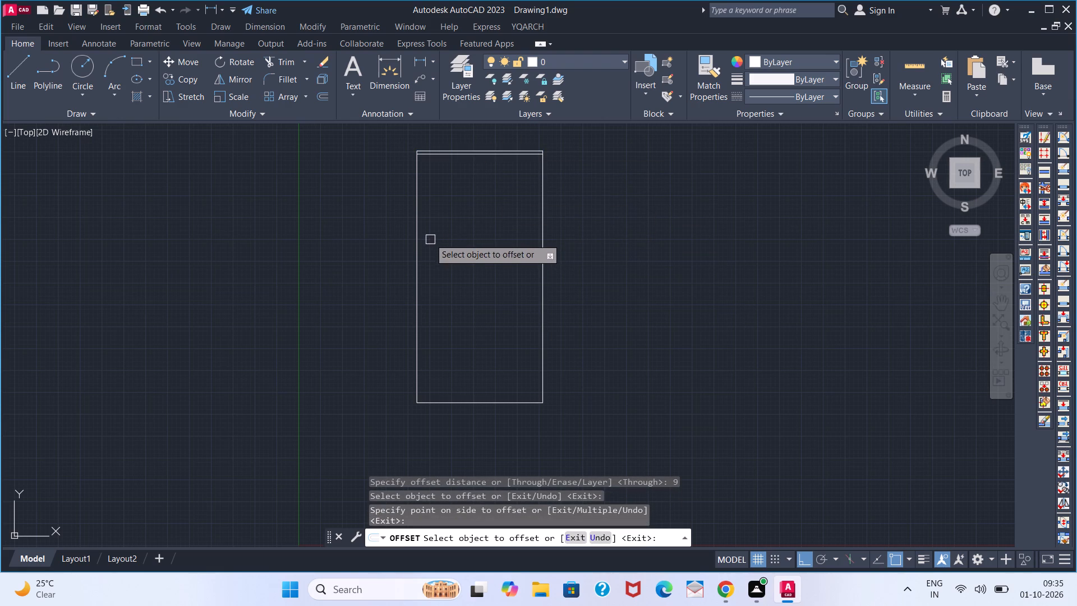
left_click(415, 242)
left_click(451, 244)
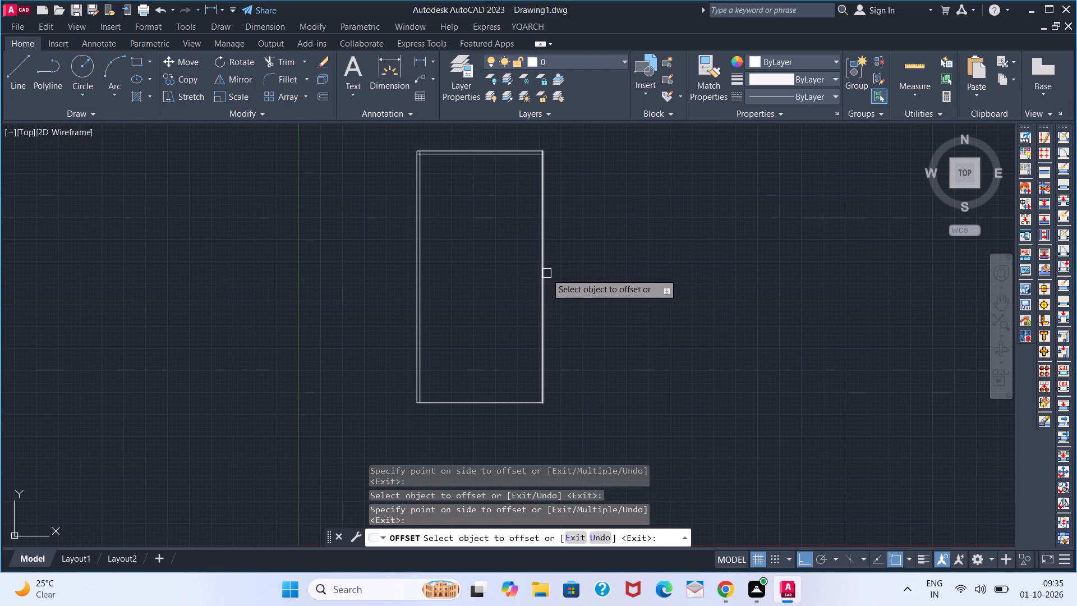
left_click(544, 273)
left_click(508, 274)
left_click_drag(504, 403, 504, 393)
left_click(508, 348)
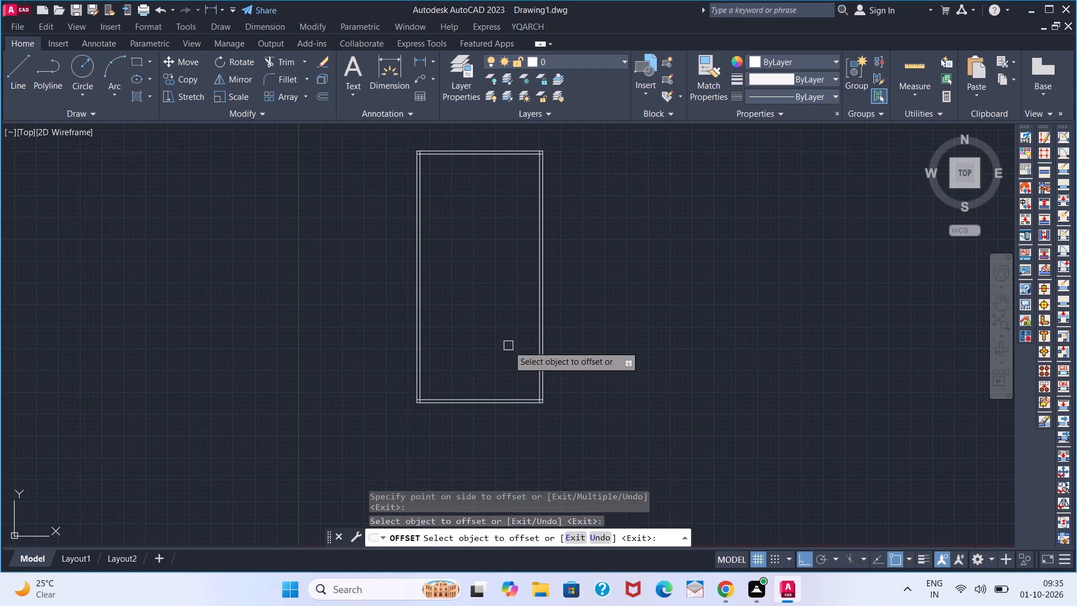
key("space")
middle_click_drag(466, 348, 465, 351)
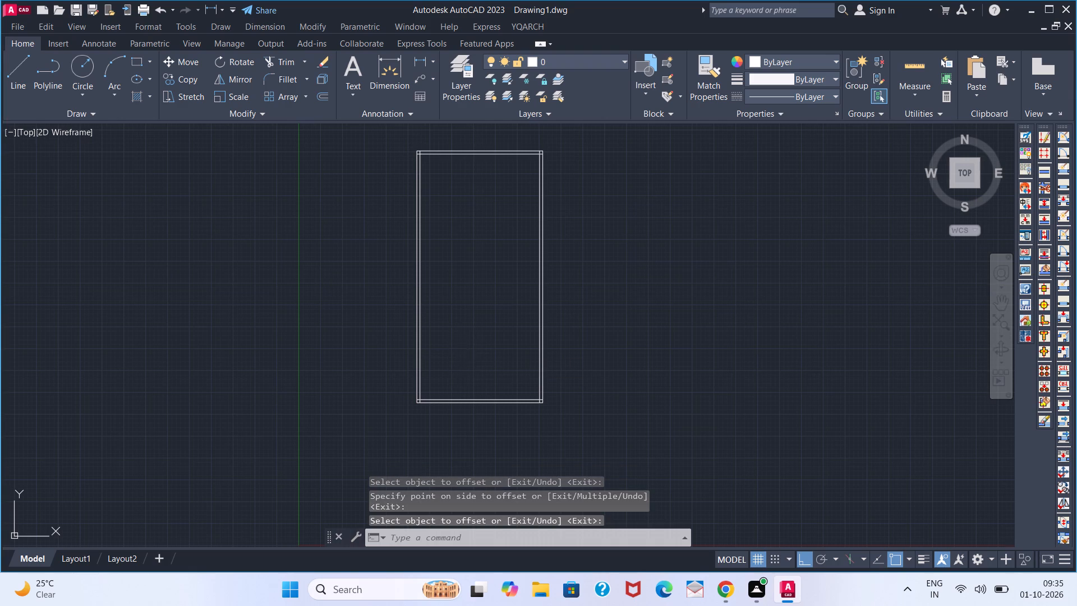
middle_click_drag(465, 351, 473, 403)
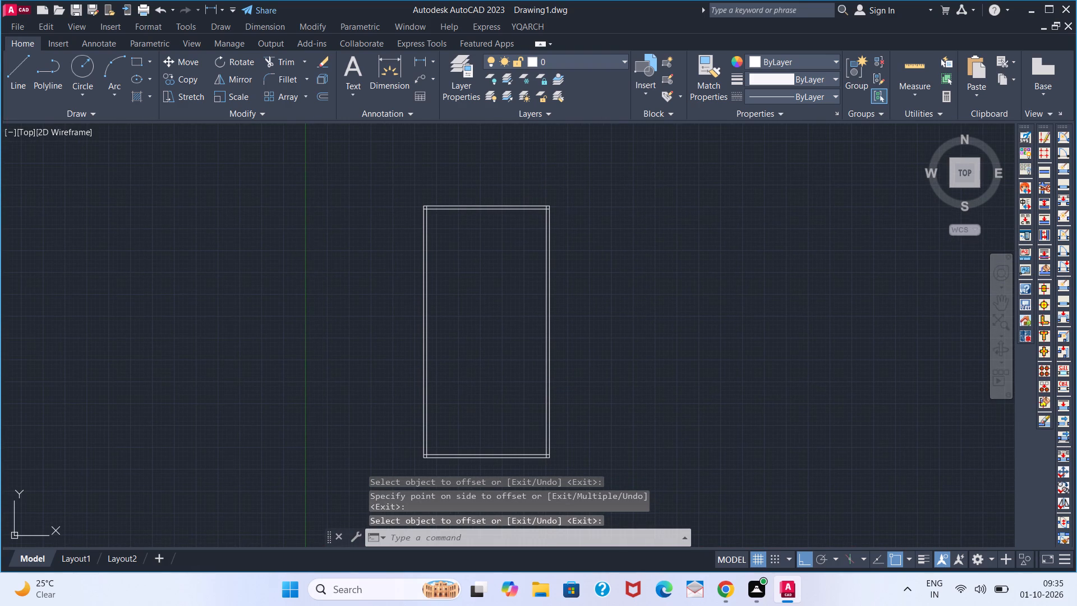
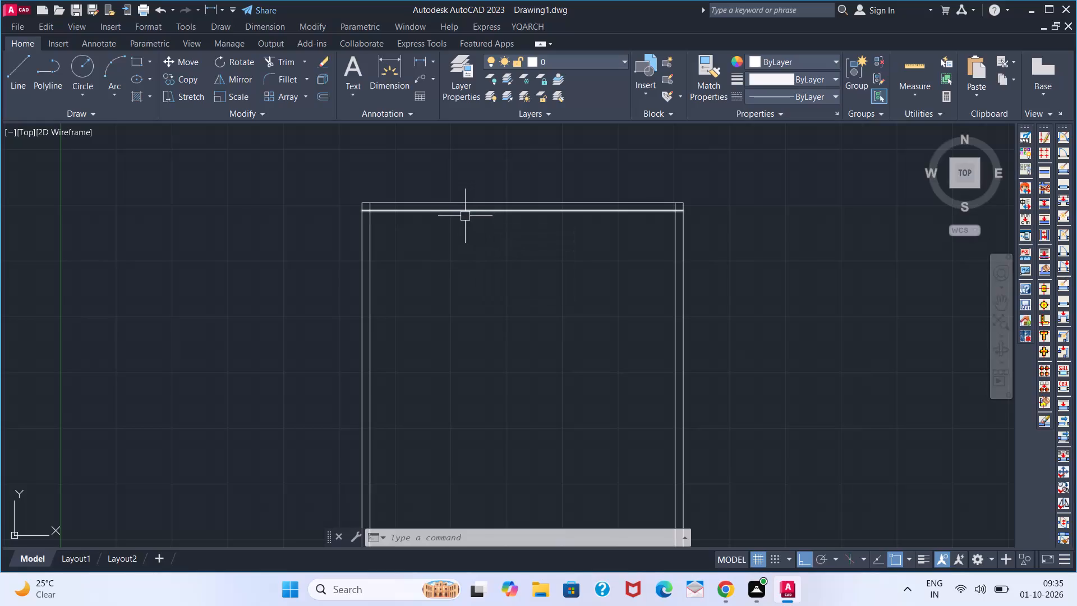
Offset the top wall's inner line 4' downward, and offset the resulting line 6" further down to form a partition wall.
key("o")
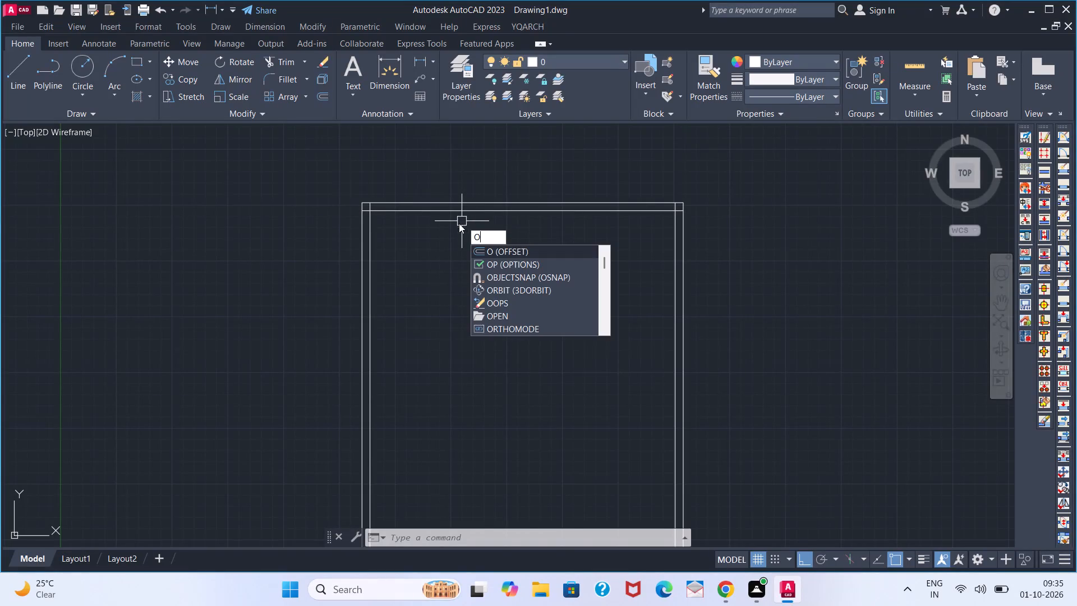
key("Return")
key("4")
key("apostrophe")
key("Return")
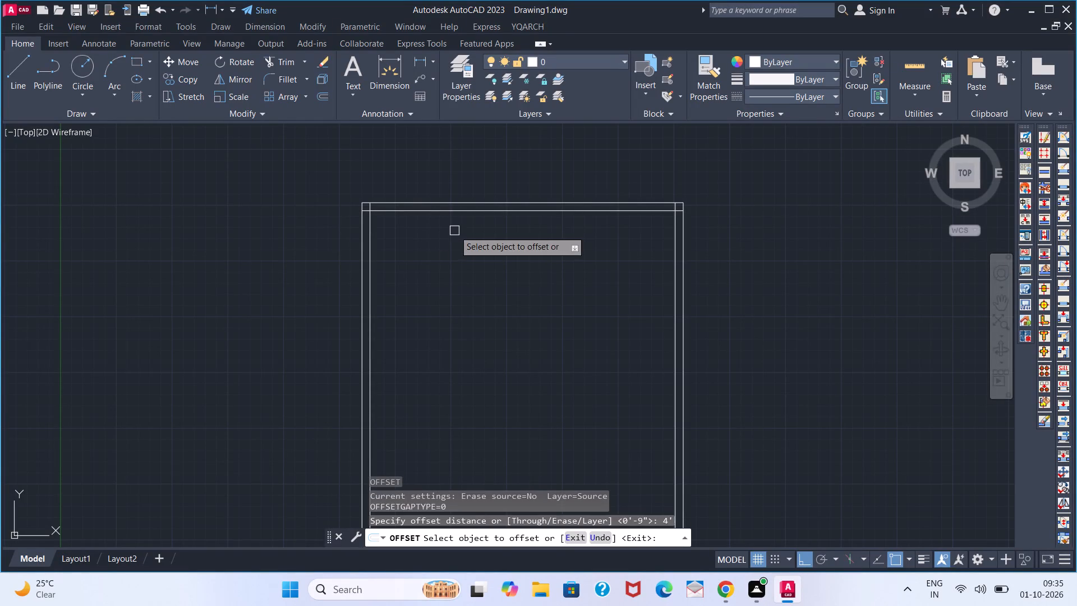
left_click(465, 209)
left_click(450, 304)
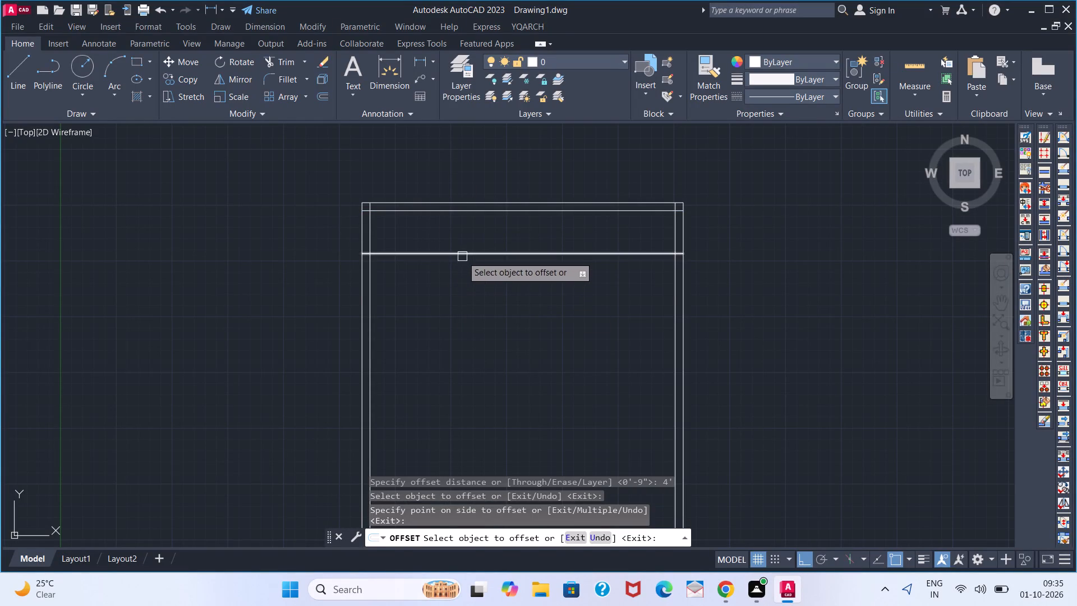
left_click(464, 254)
key("6")
key("Return")
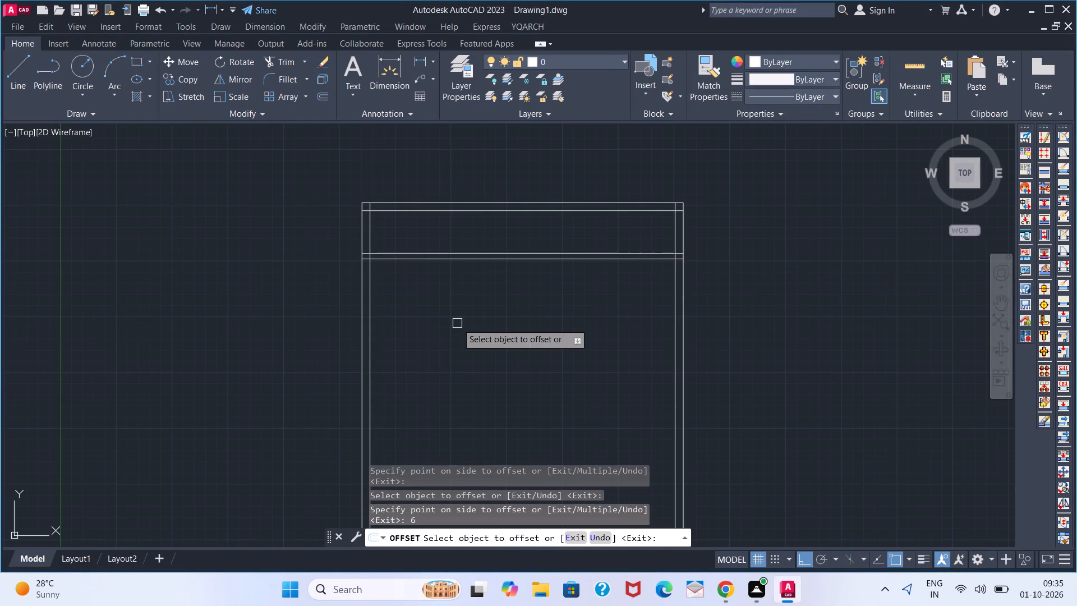
key("space")
Switch to the WhatsApp browser window to examine the reference floor plan.
key("alt+grave")
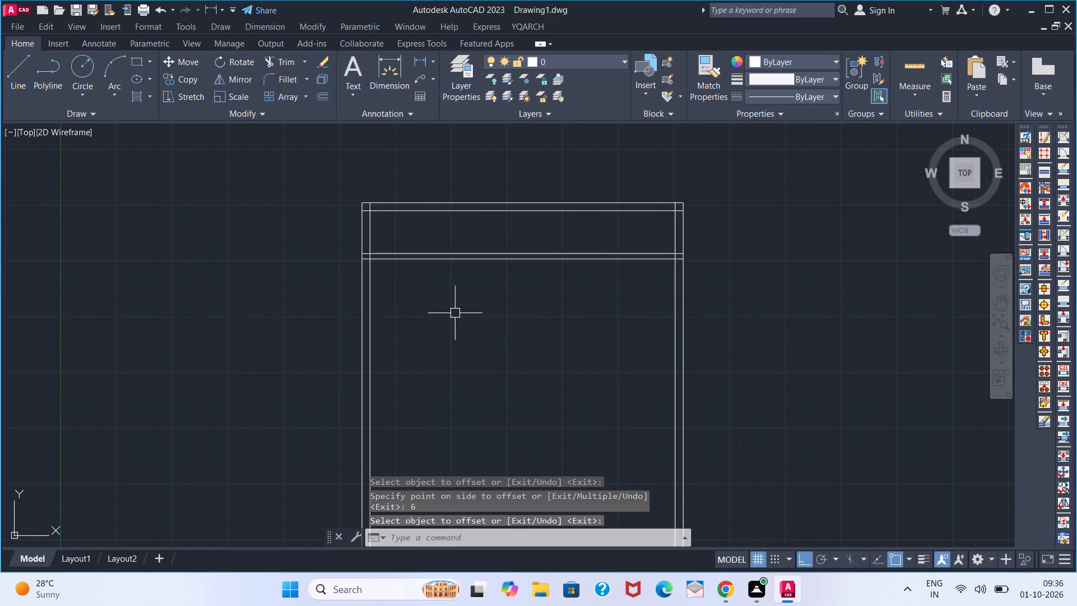
key("alt+Tab")
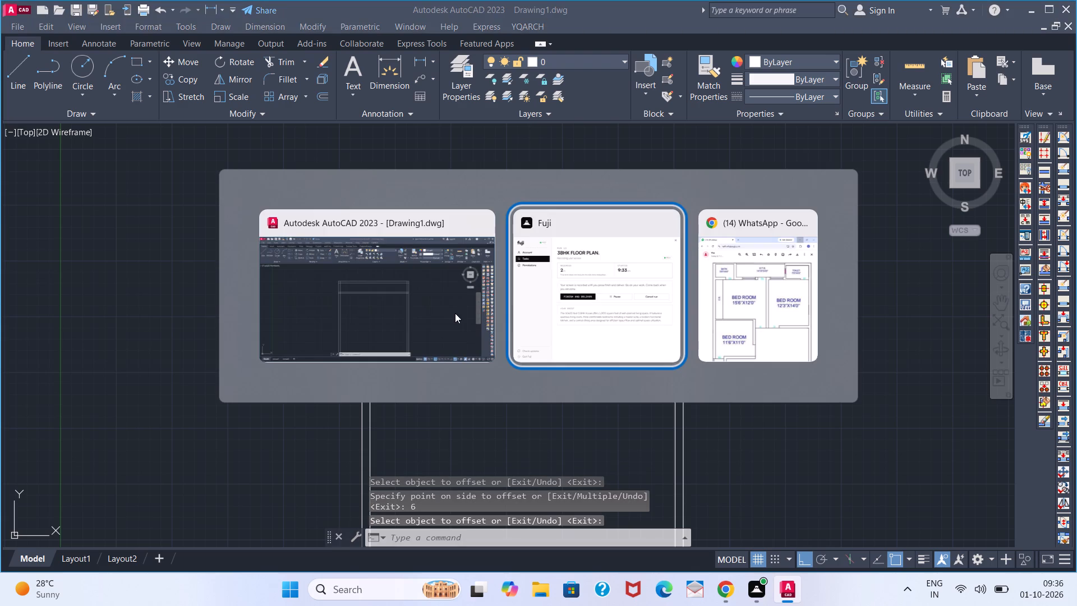
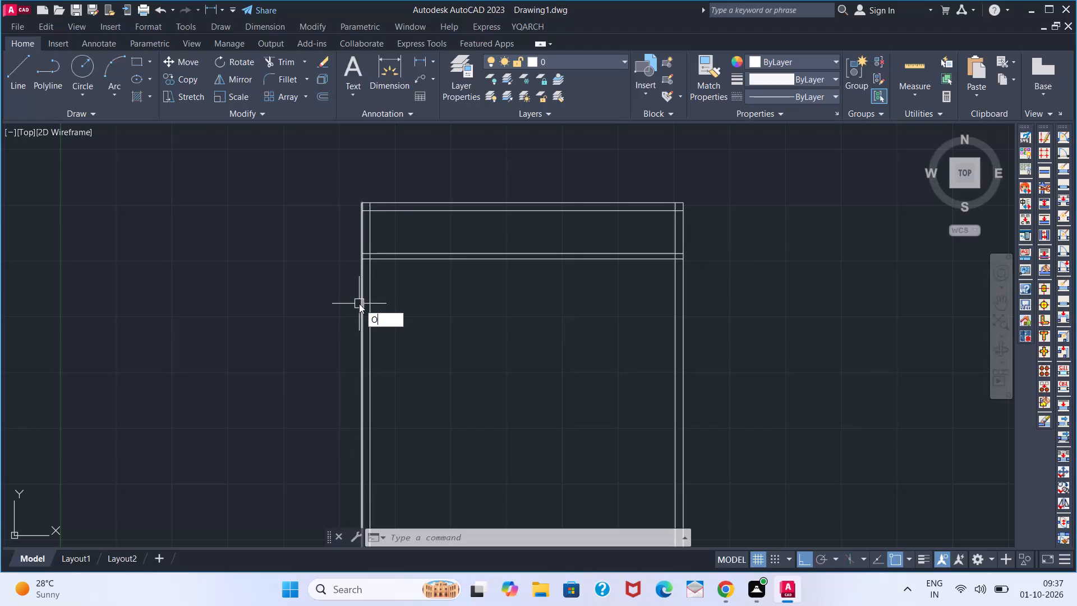
Offset the left wall's inner line 15' to the right, and offset the resulting line 6" further right to form a vertical partition wall.
key("Return")
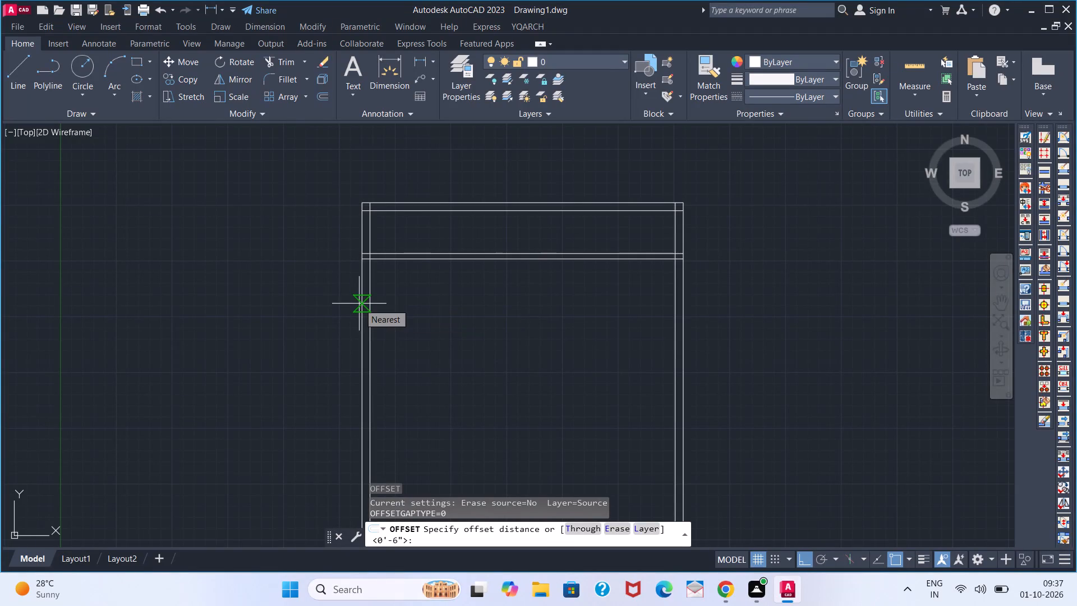
type("15'")
key("Return")
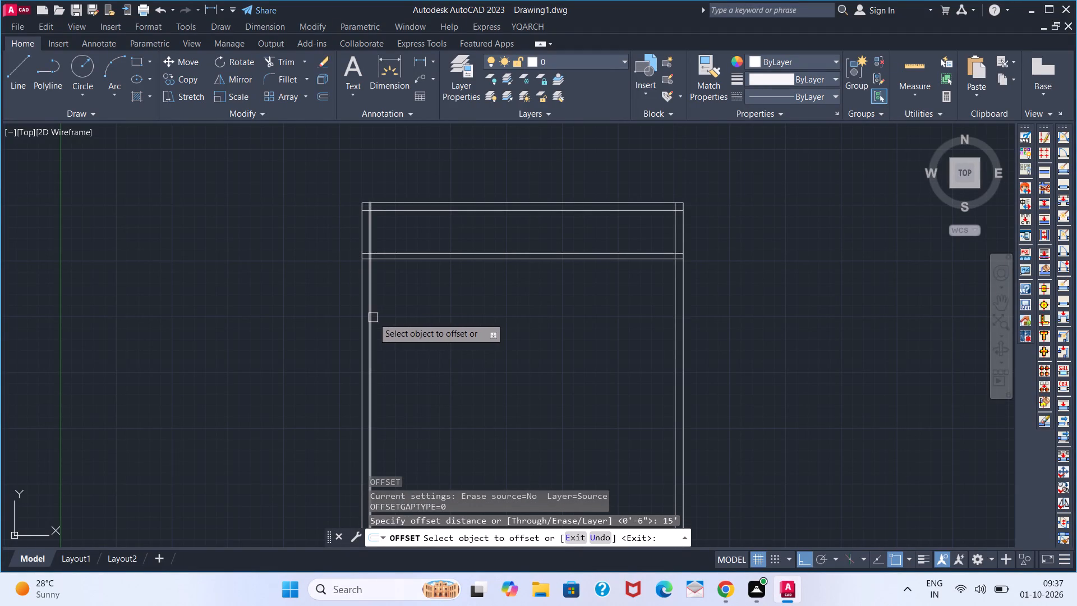
left_click(373, 318)
left_click(447, 342)
left_click(538, 348)
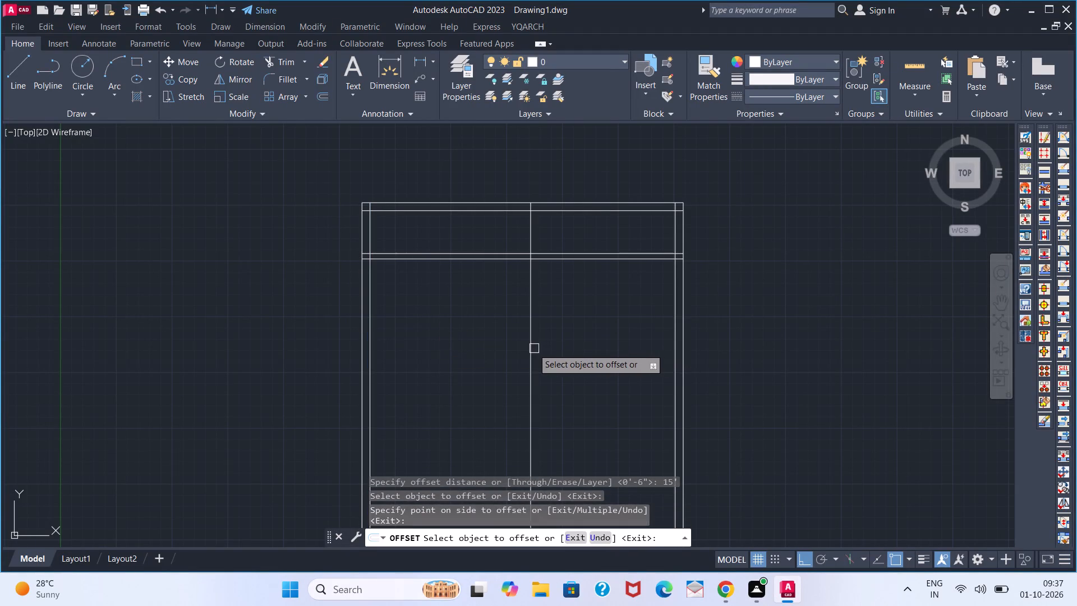
left_click(529, 348)
key("6")
key("Return")
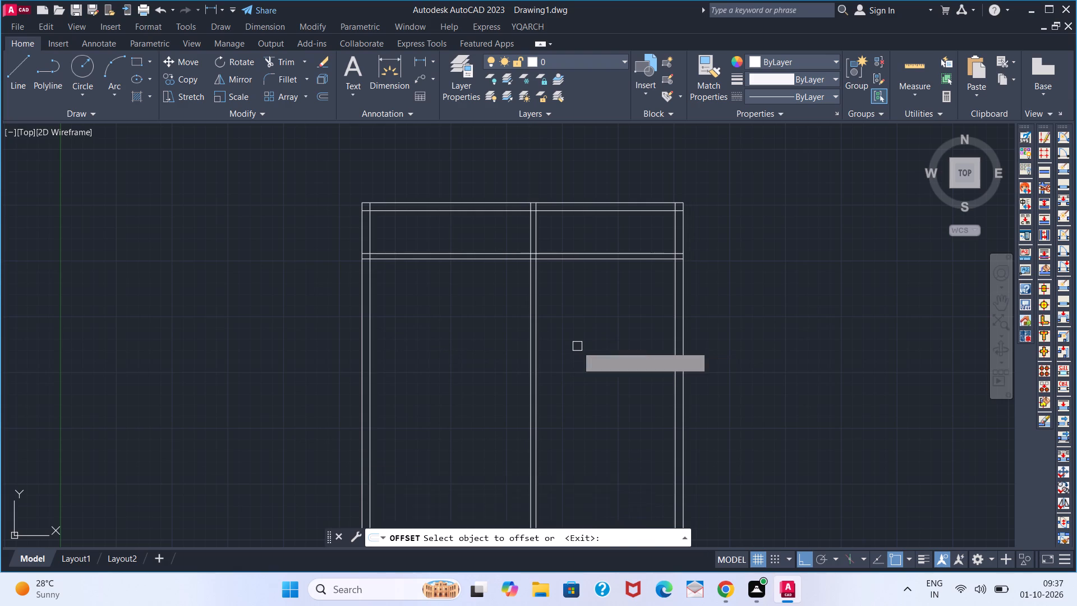
key("space")
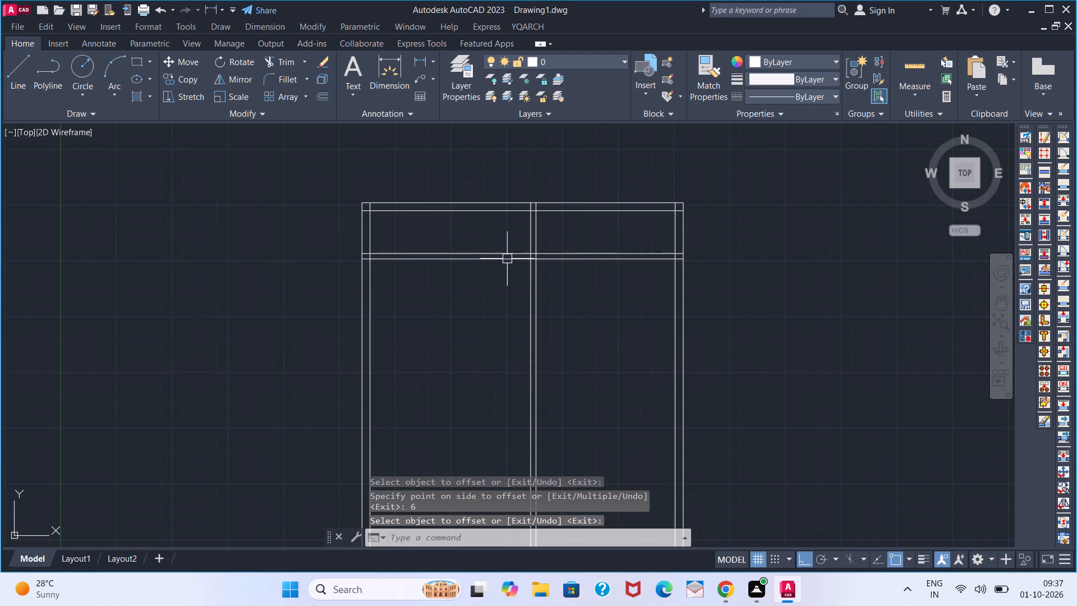
Offset the horizontal partition's lower line 12' downward, and offset the resulting line 6" further down to form a second horizontal partition wall.
key("o")
key("Return")
type("12")
key("apostrophe")
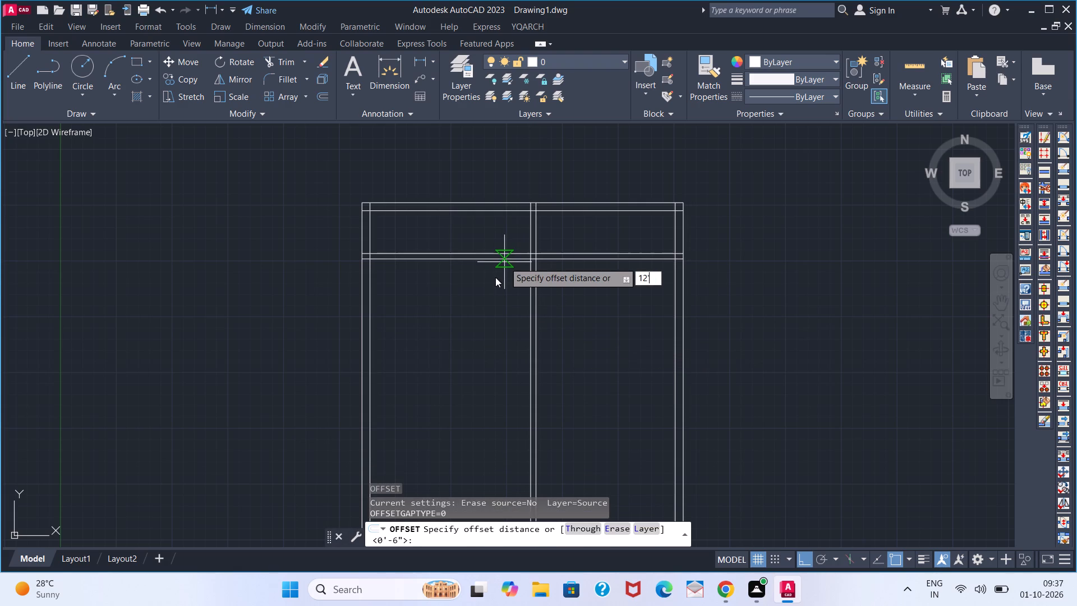
key("Return")
left_click(504, 261)
left_click(477, 367)
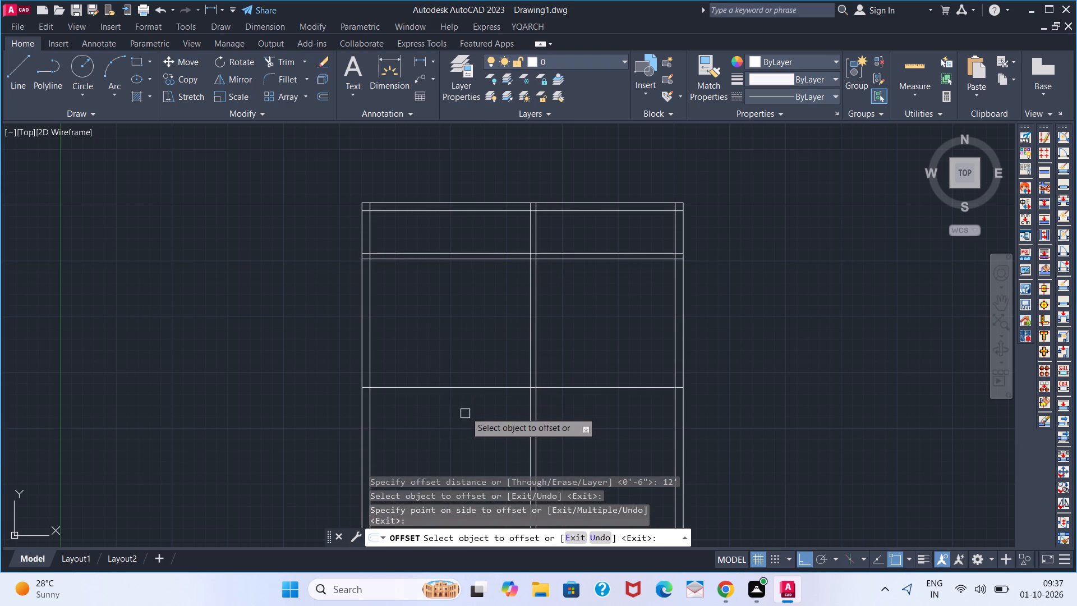
left_click_drag(474, 387, 467, 412)
key("6")
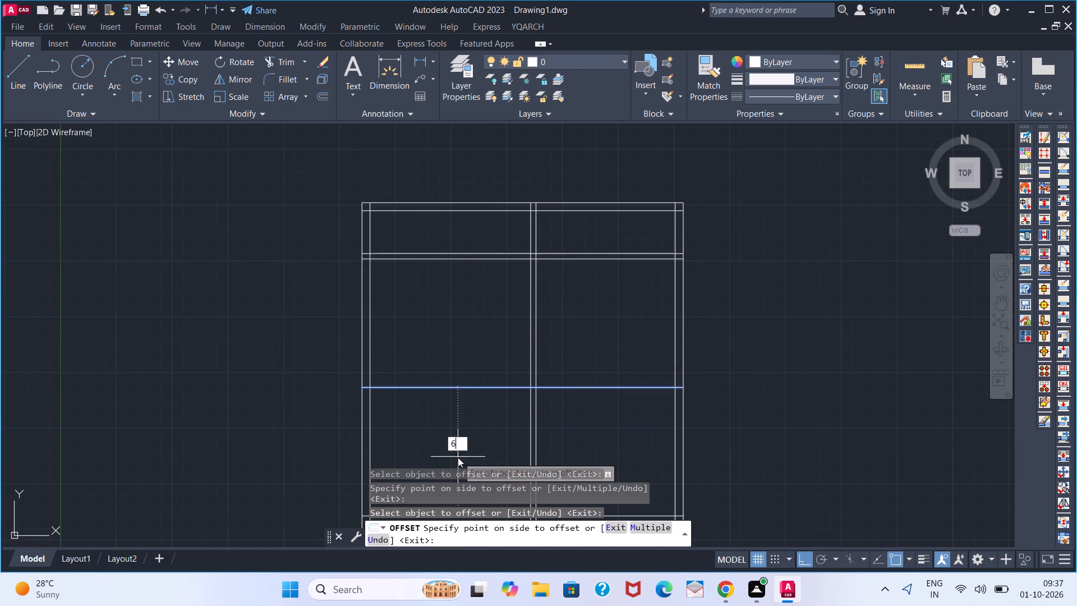
key("Return")
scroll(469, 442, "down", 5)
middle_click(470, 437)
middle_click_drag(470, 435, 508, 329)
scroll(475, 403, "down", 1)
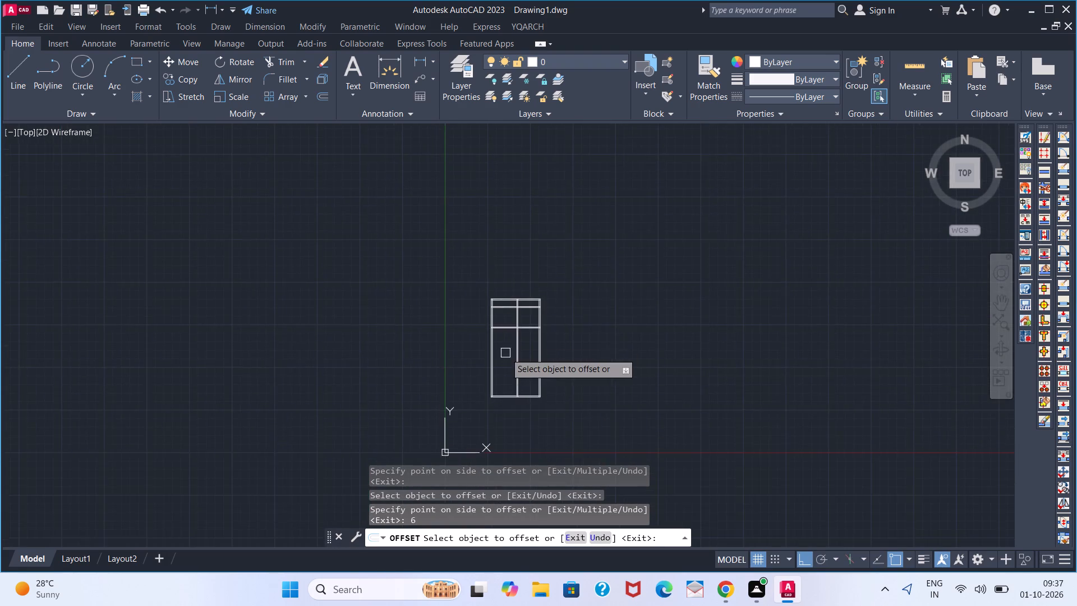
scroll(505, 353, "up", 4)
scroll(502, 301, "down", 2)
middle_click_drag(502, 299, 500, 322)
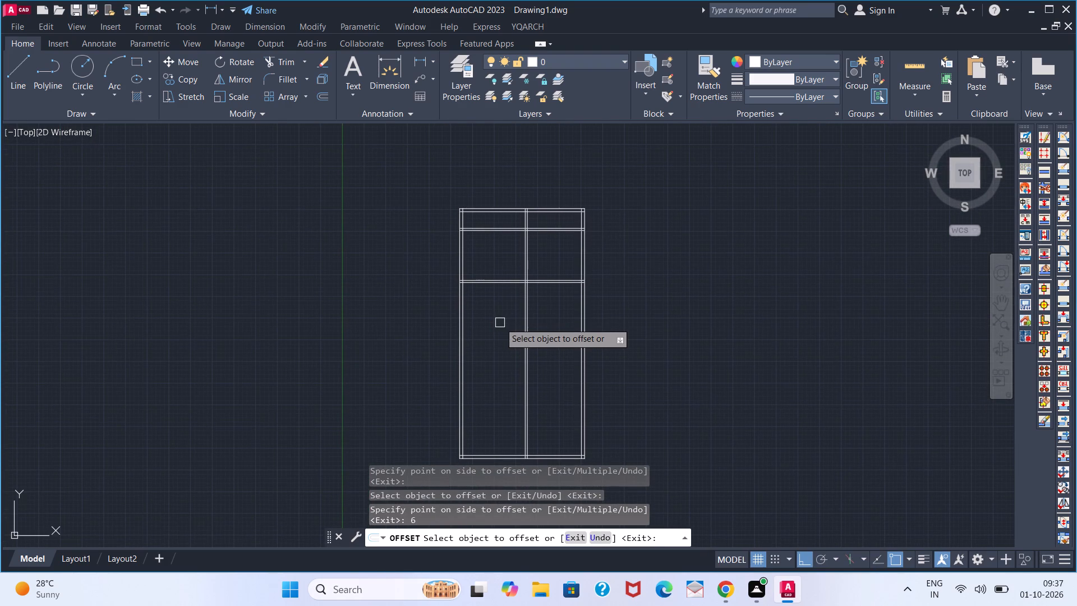
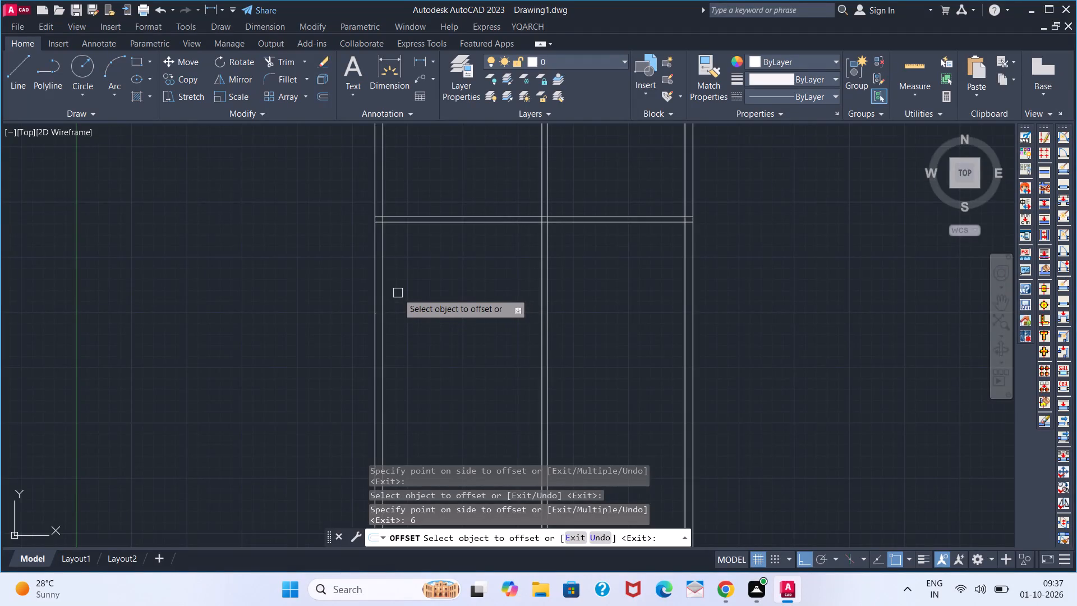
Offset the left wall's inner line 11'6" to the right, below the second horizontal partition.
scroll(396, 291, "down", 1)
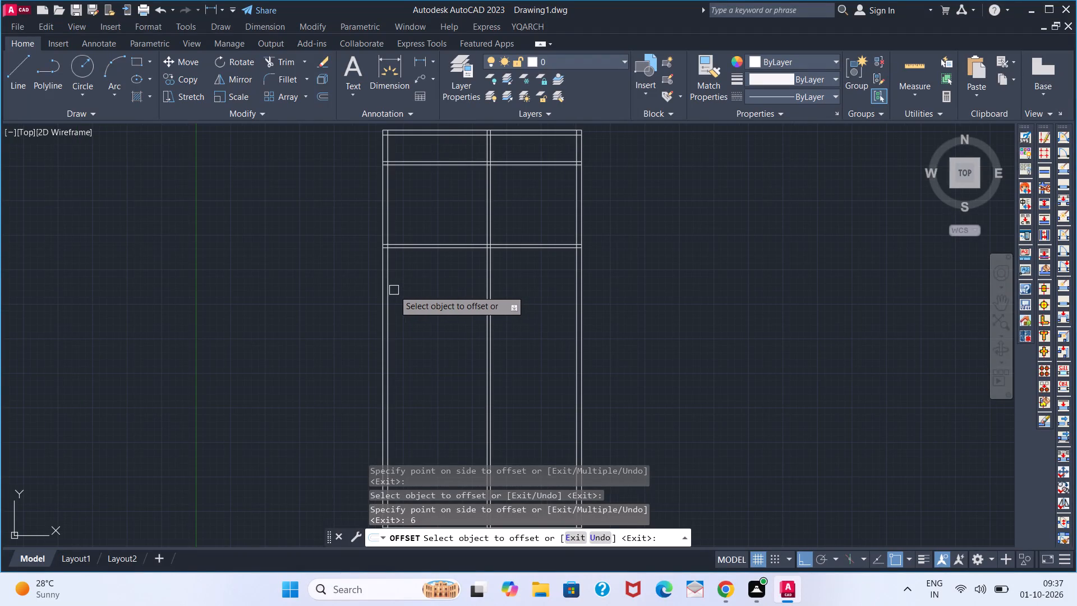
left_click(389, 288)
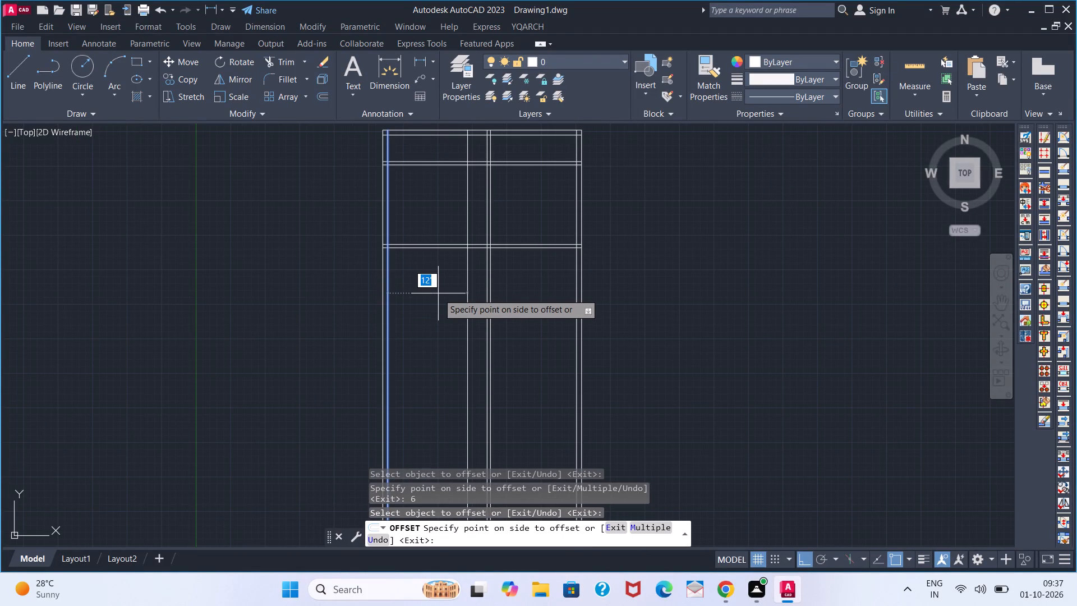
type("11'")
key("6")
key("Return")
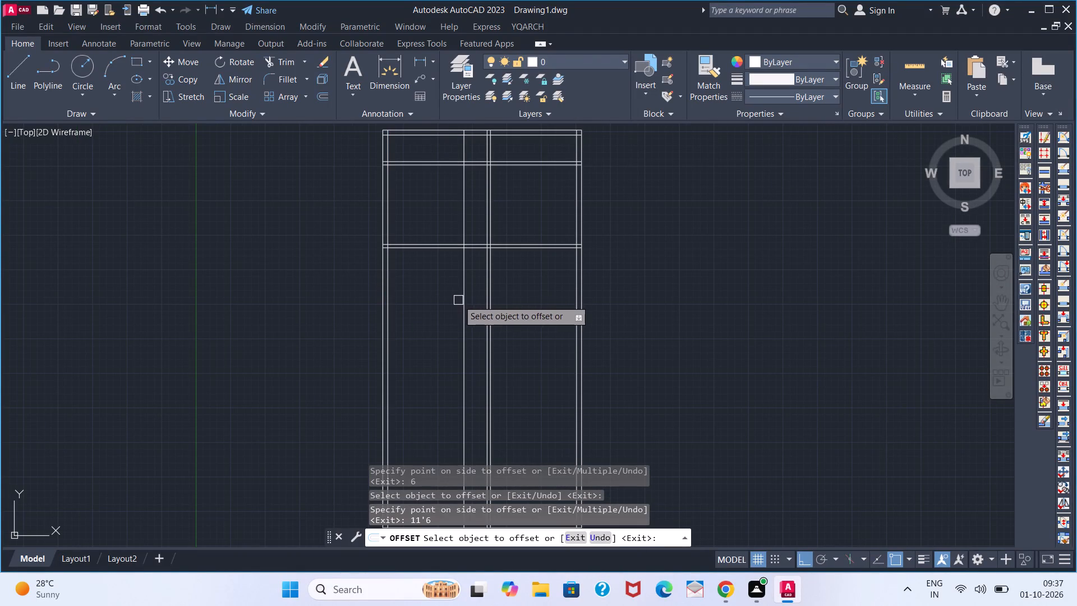
Measure the horizontal gap between the newly offset line and the central vertical partition with a linear dimension.
left_click(419, 63)
scroll(443, 245, "up", 4)
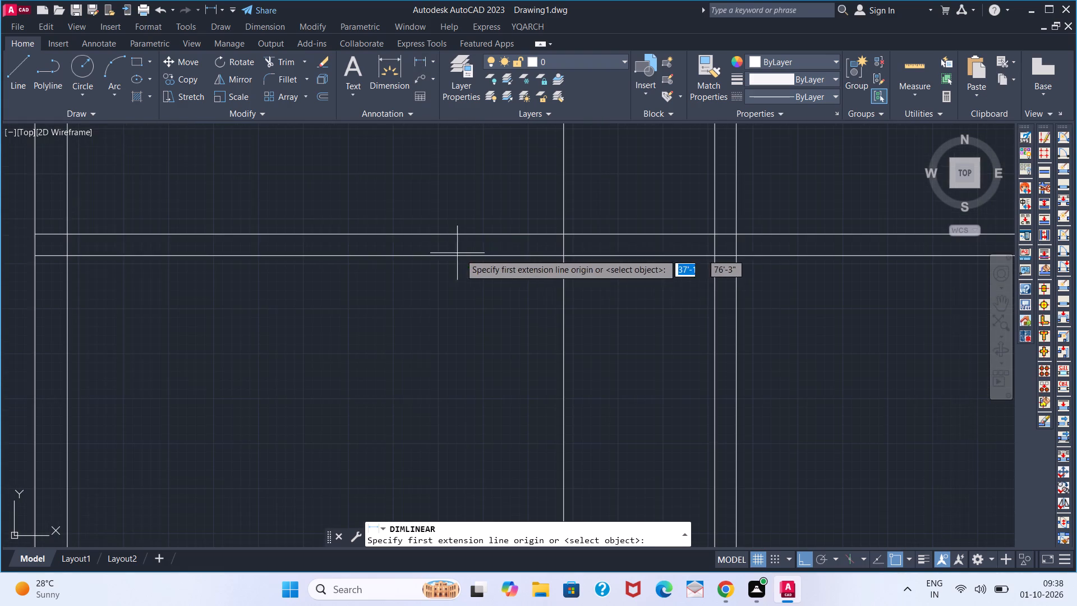
left_click(564, 261)
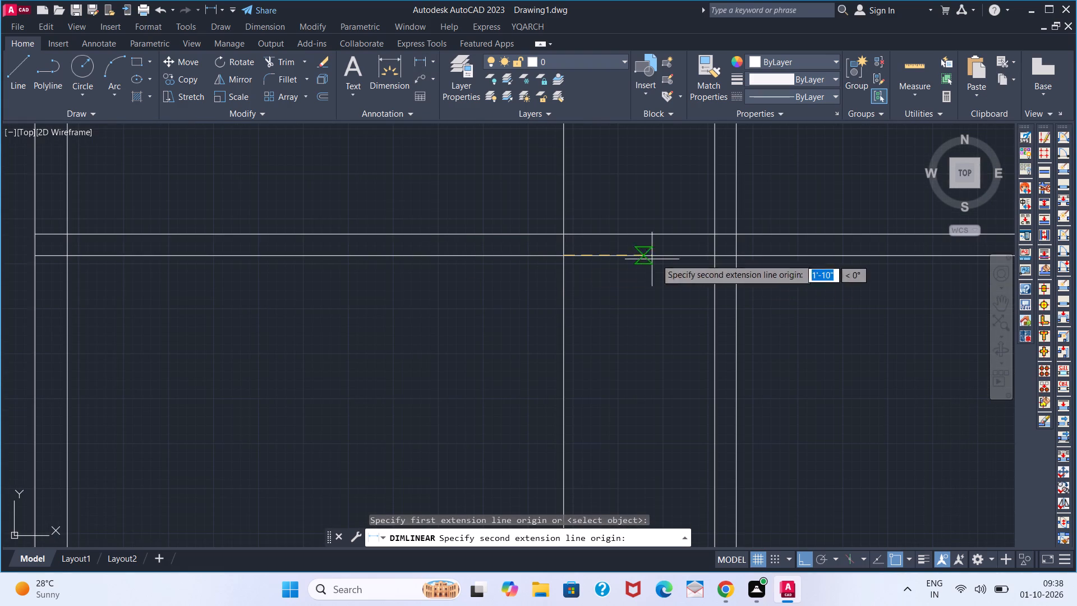
left_click(714, 258)
key("Escape")
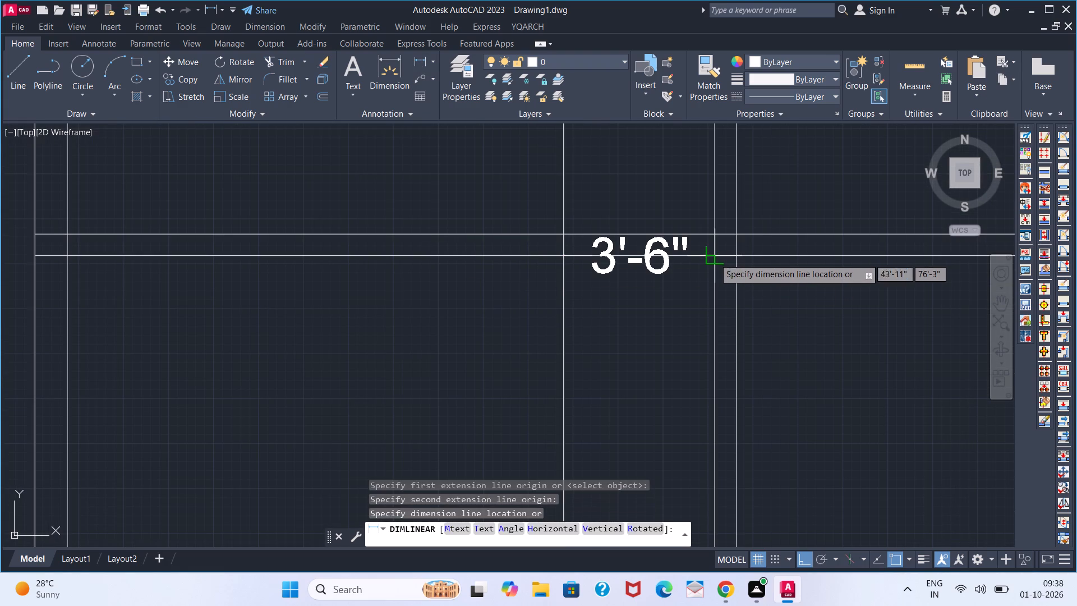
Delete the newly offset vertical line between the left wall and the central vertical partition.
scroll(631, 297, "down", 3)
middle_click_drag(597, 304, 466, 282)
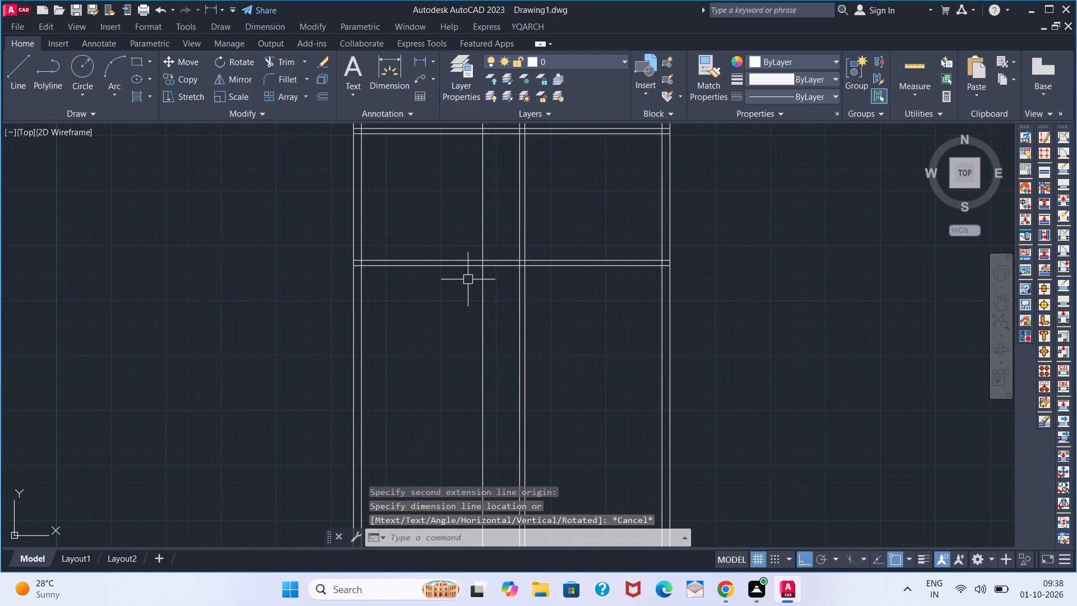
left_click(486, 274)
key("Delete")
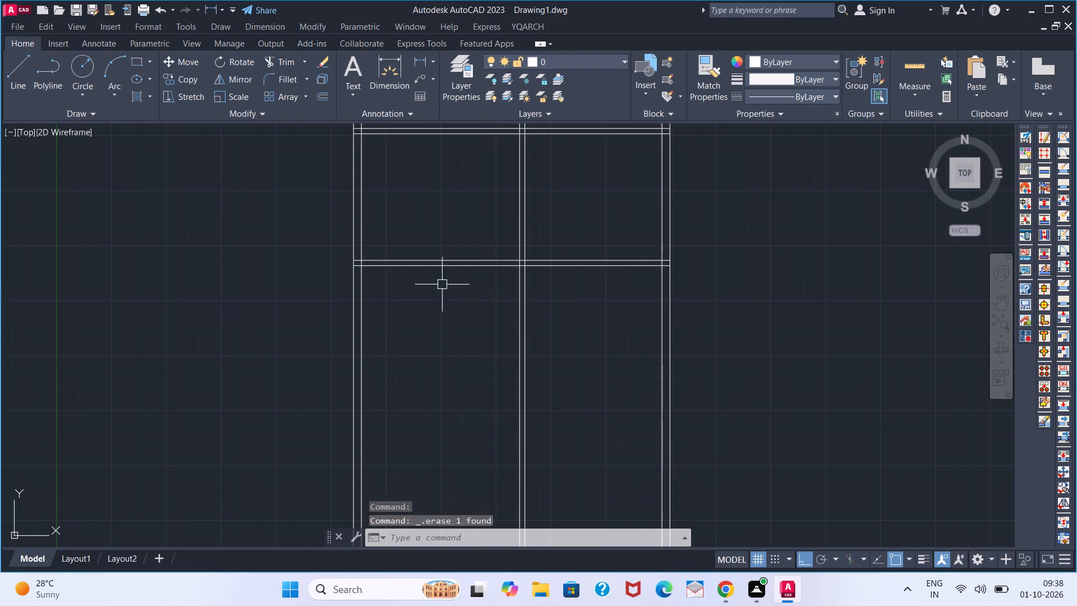
Offset the left wall's inner line 11' to the right, and offset the resulting line 6" further right to form another vertical partition.
key("o")
key("Return")
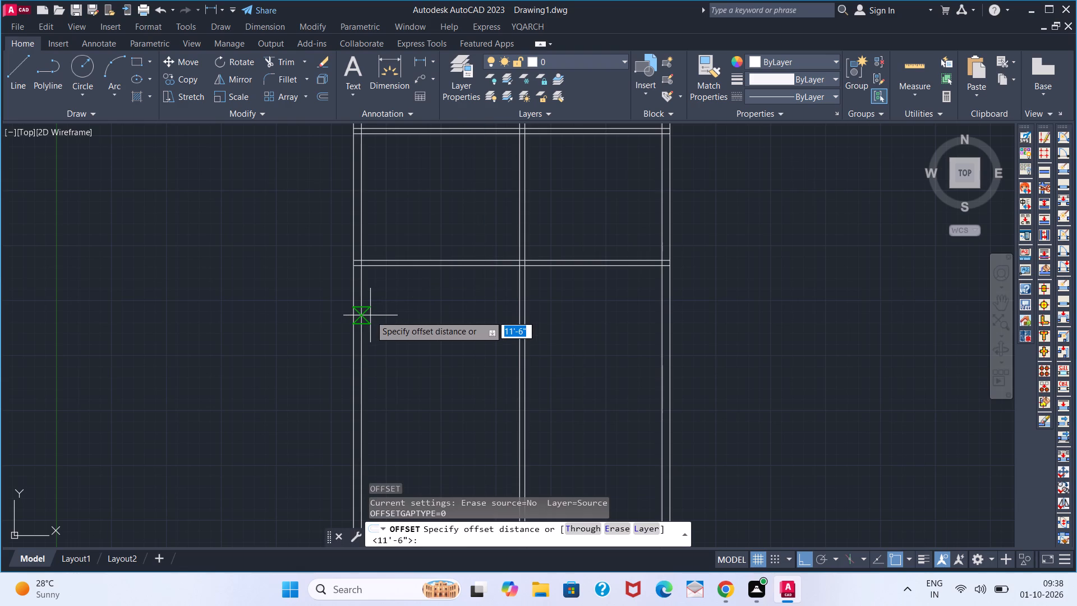
type("11'")
key("Return")
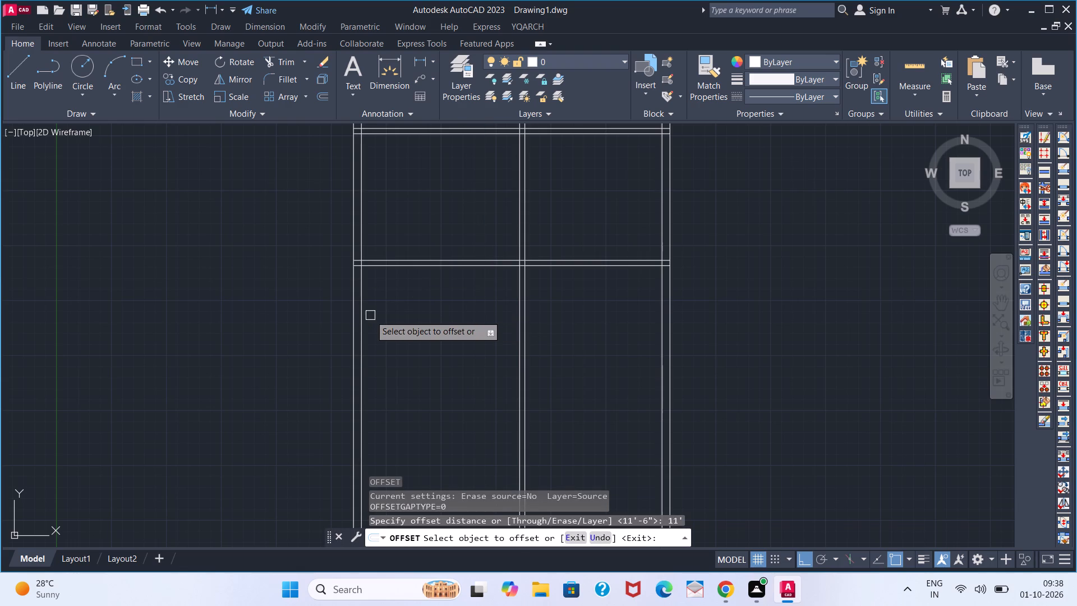
left_click(365, 314)
left_click(420, 313)
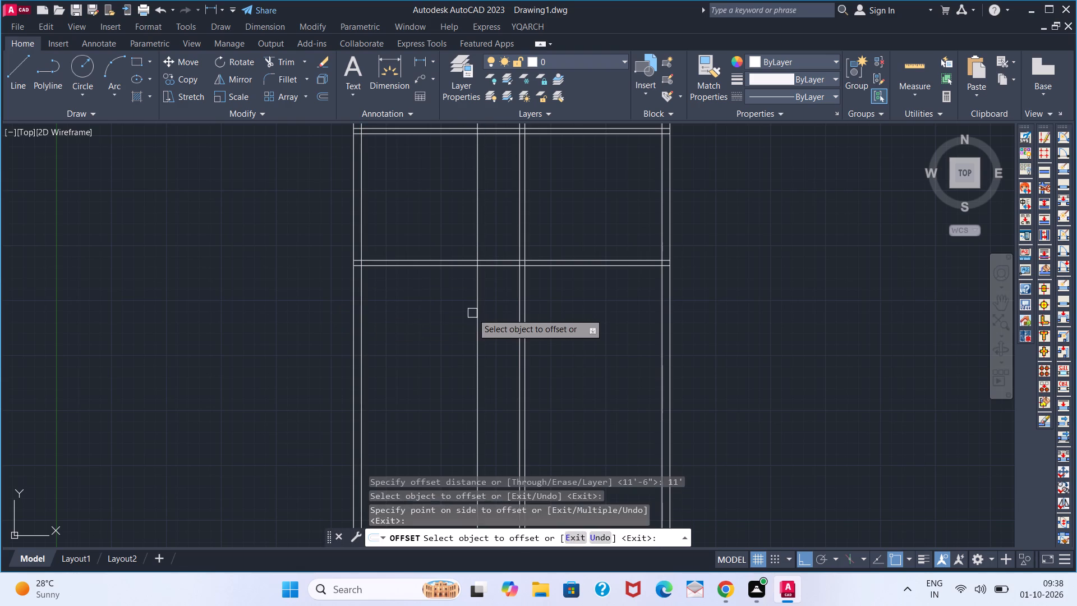
left_click(478, 315)
key("6")
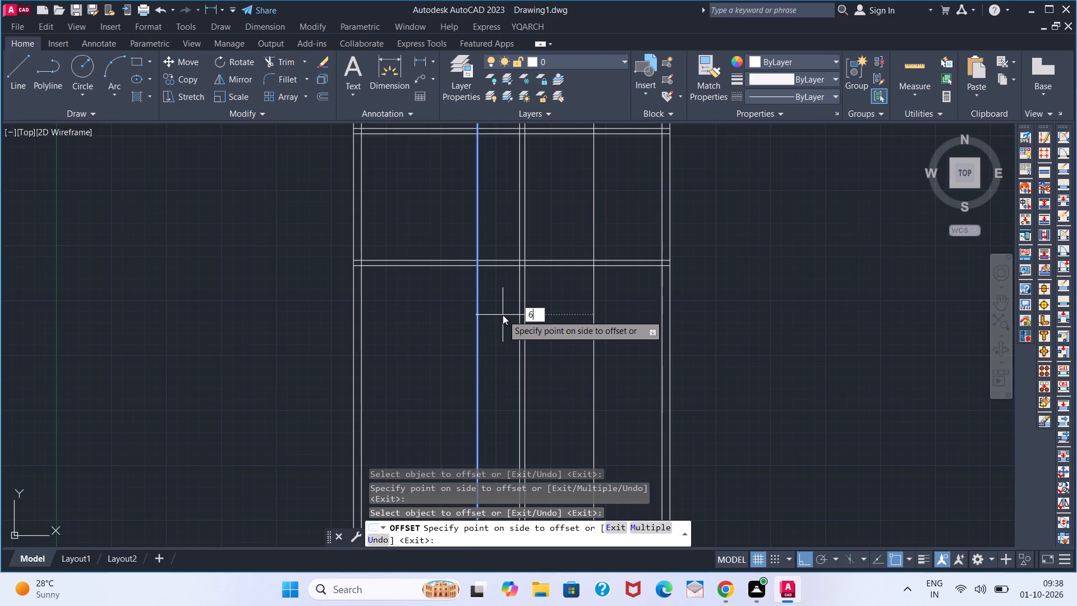
key("Return")
key("space")
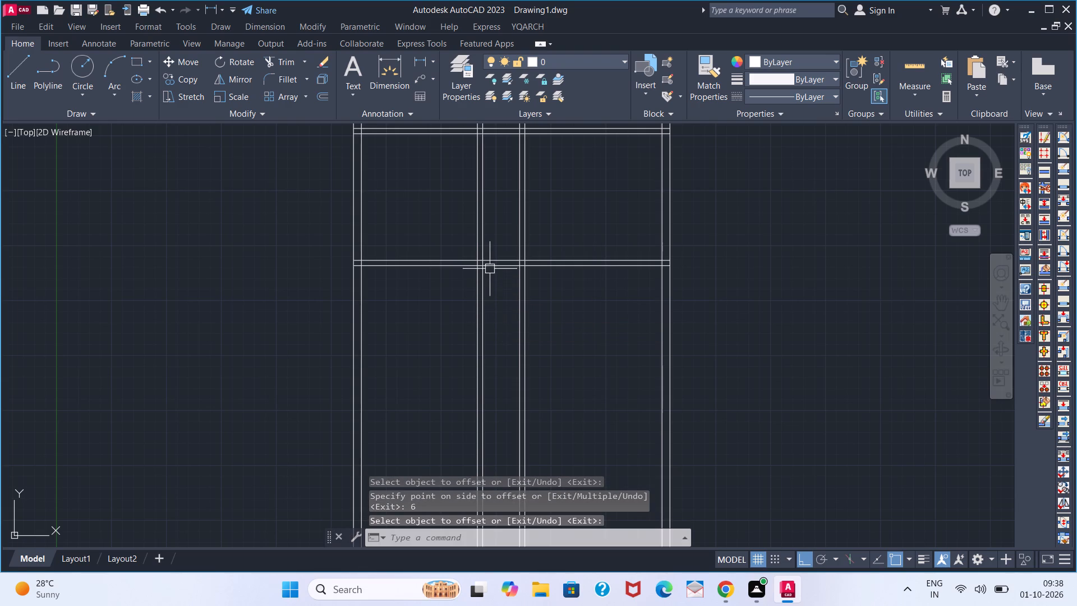
Trim the new vertical partition's lines above the second horizontal partition, and its left line inside that partition's thickness.
key("t")
type("R")
key("space")
scroll(476, 258, "up", 4)
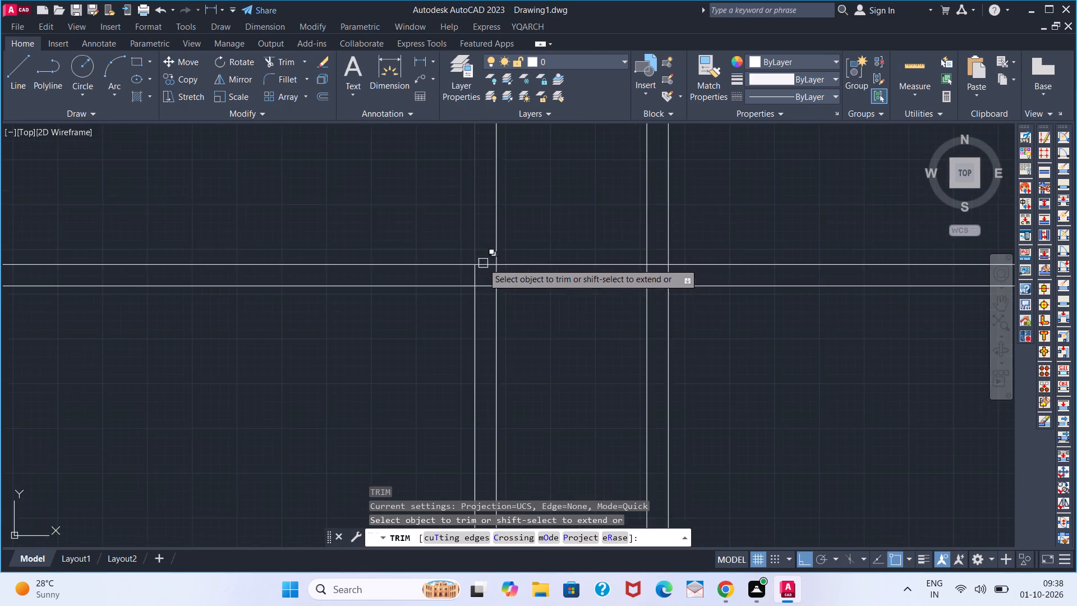
scroll(483, 263, "up", 5)
left_click(386, 336)
left_click(440, 332)
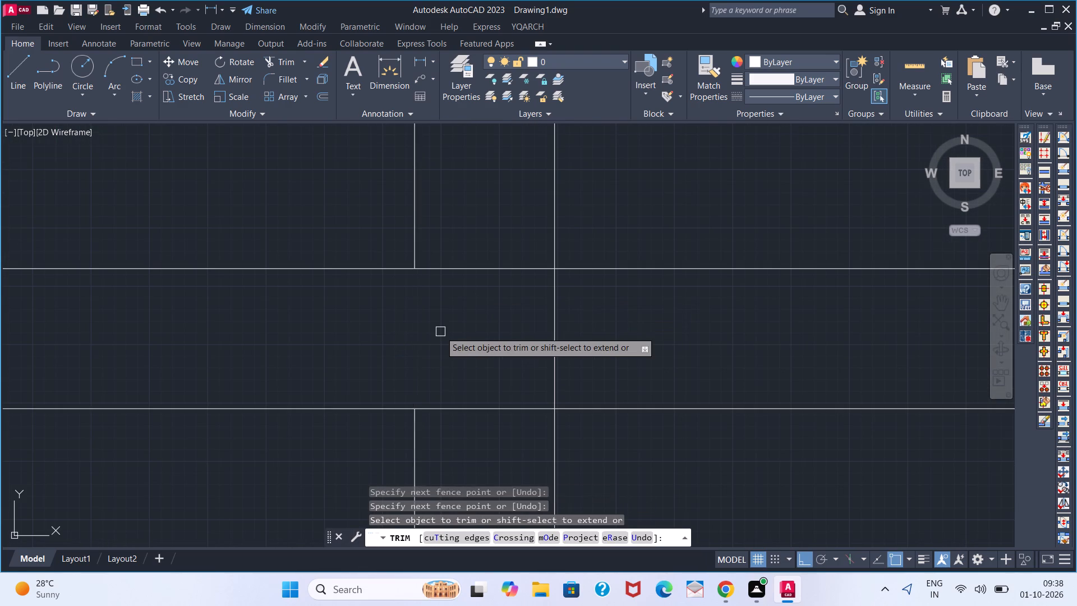
scroll(440, 332, "down", 4)
left_click(460, 303)
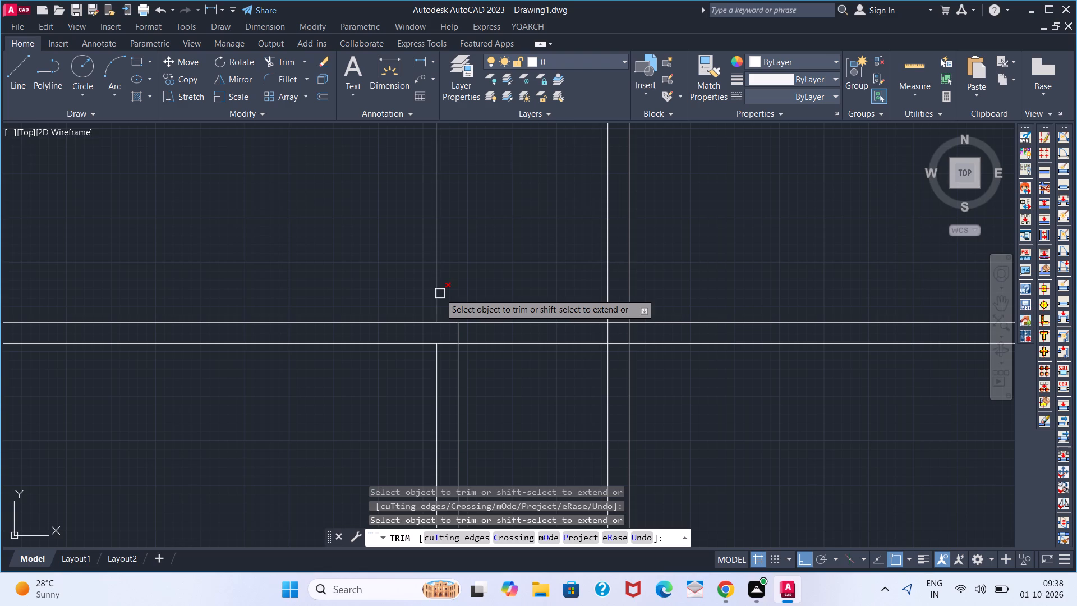
left_click(440, 293)
key("space")
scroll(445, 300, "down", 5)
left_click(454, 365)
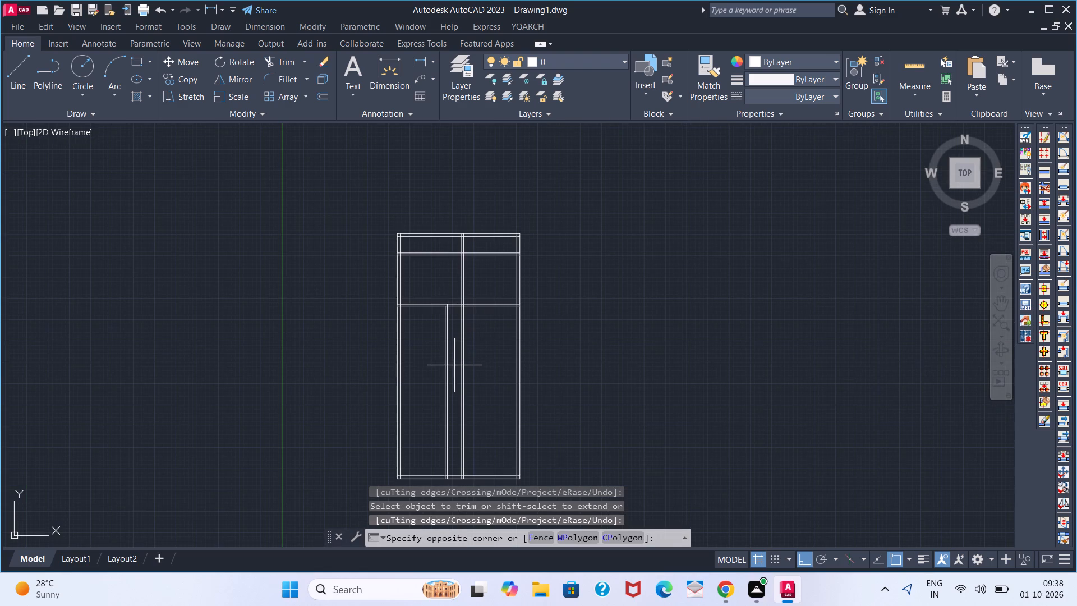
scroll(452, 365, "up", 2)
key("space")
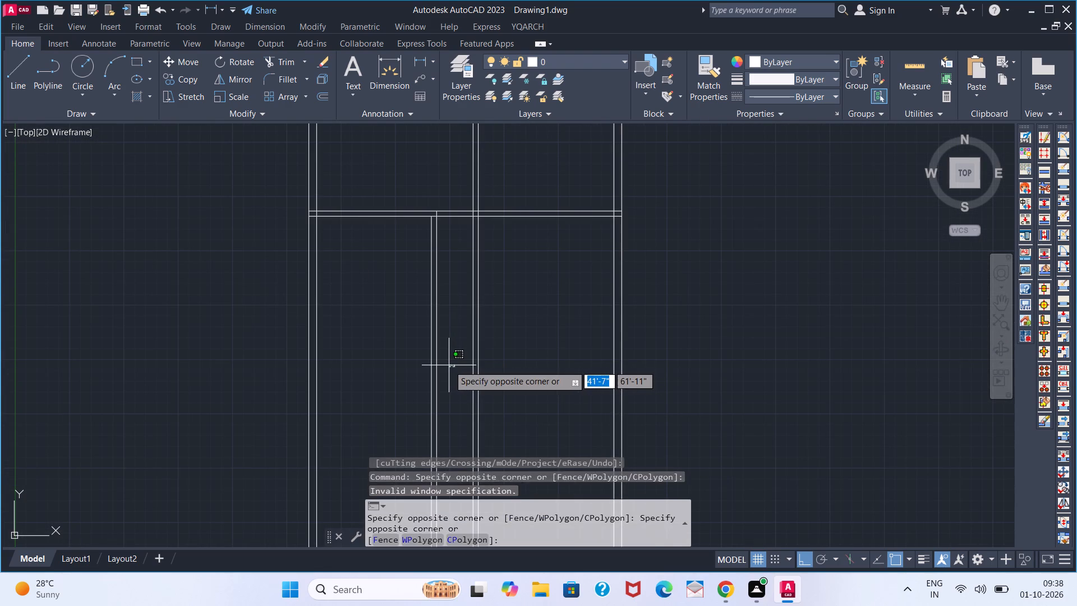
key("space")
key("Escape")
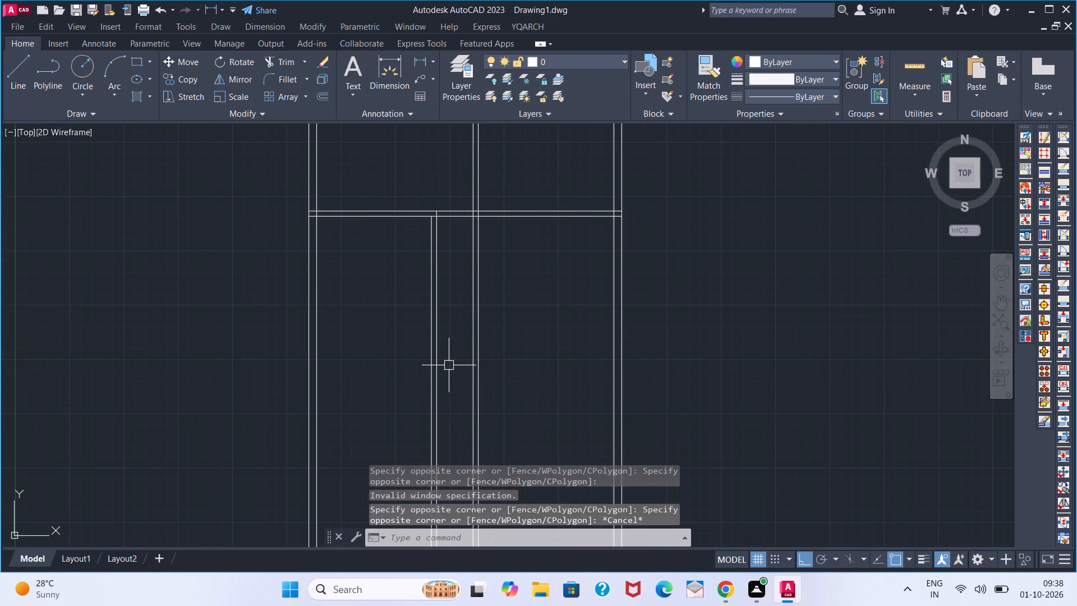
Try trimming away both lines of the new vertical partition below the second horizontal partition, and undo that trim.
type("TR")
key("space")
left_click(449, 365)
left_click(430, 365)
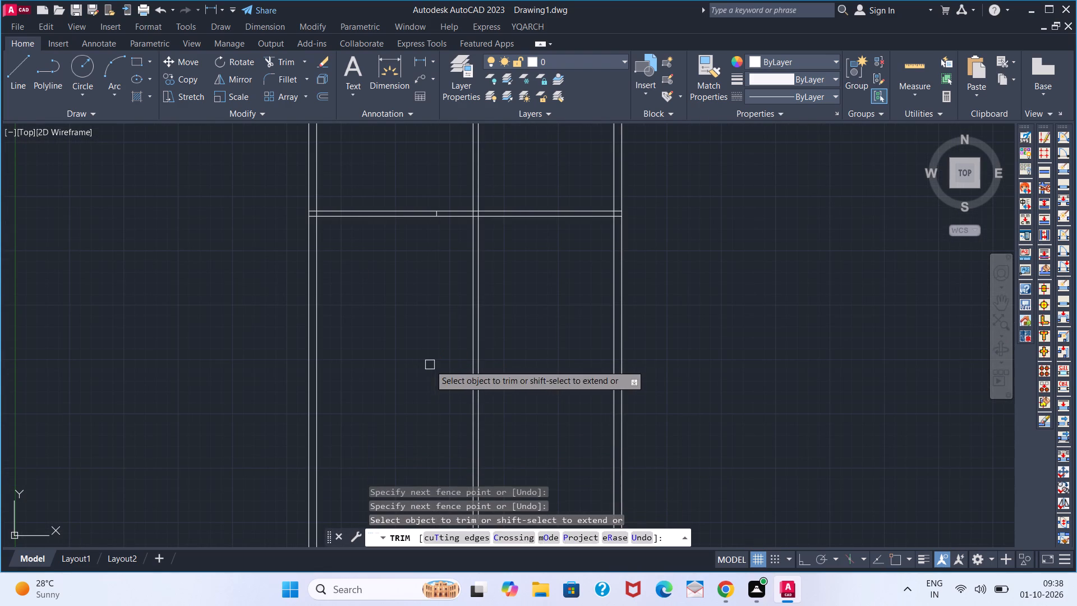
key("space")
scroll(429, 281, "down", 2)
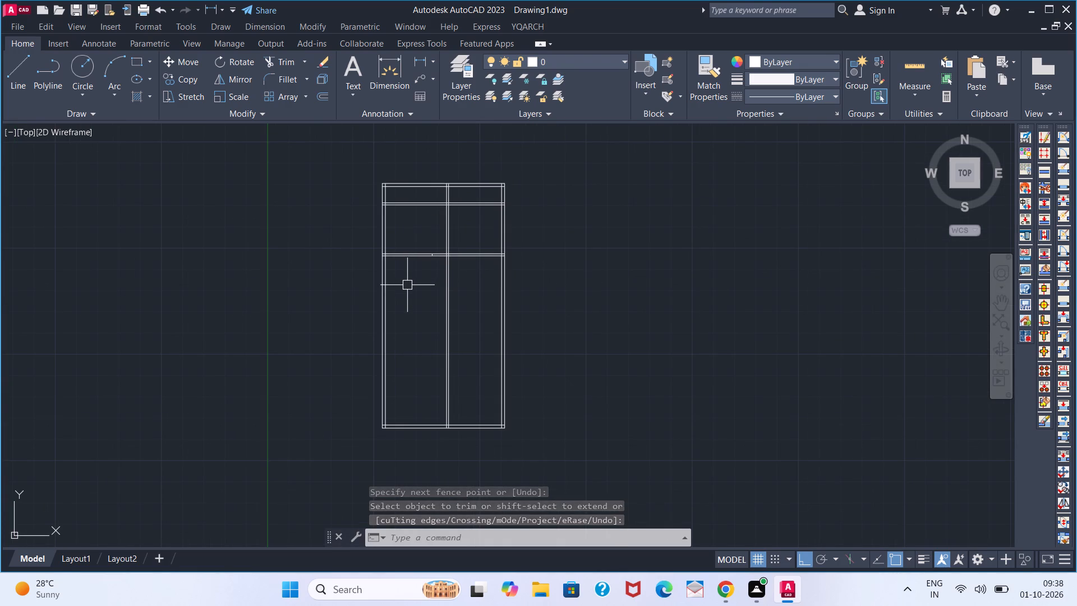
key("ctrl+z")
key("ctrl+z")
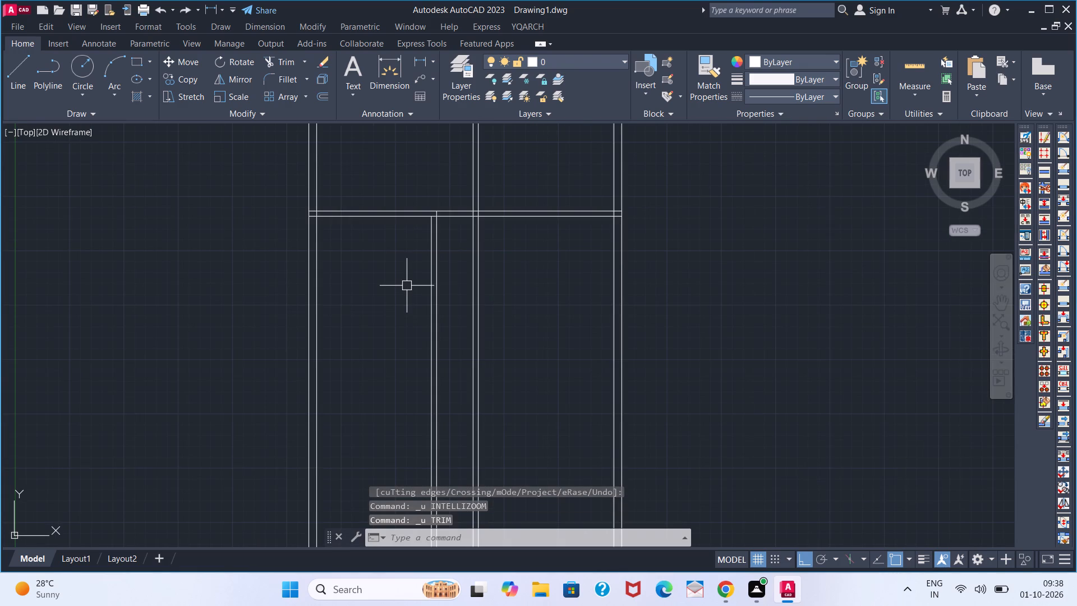
Offset the second horizontal partition's lower line 11' downward, and offset the resulting line 6" further down to form a third horizontal partition.
scroll(397, 273, "down", 2)
scroll(395, 264, "up", 1)
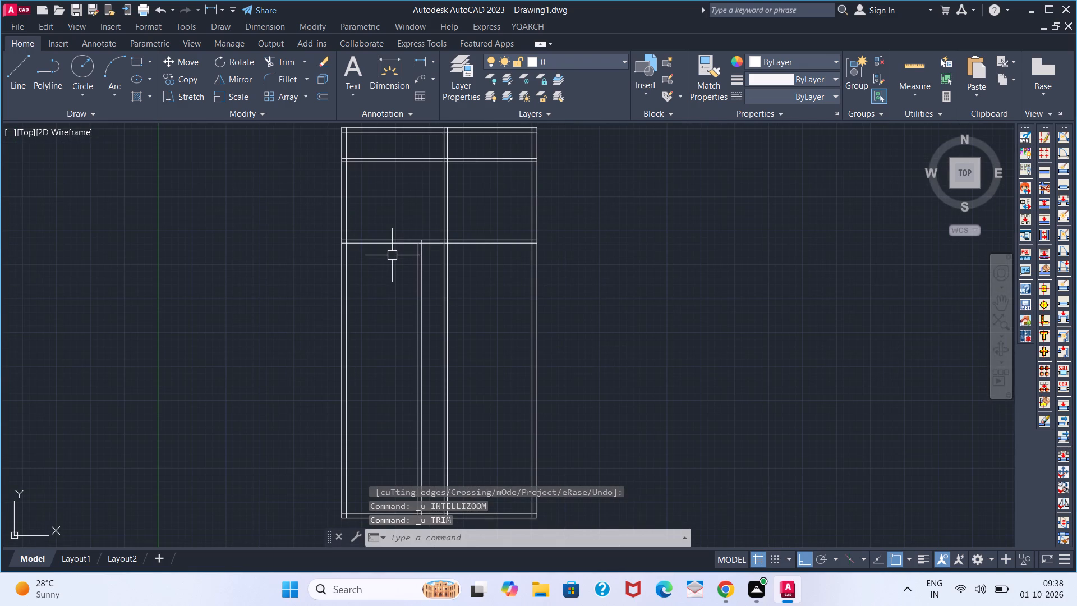
key("o")
key("Return")
key("1")
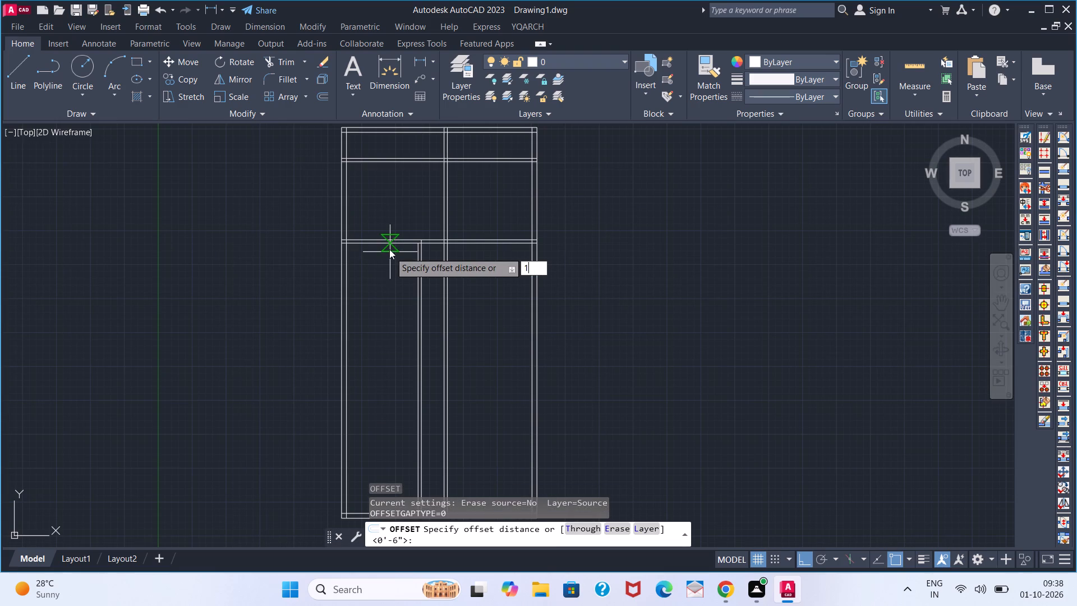
key("1")
key("apostrophe")
key("Return")
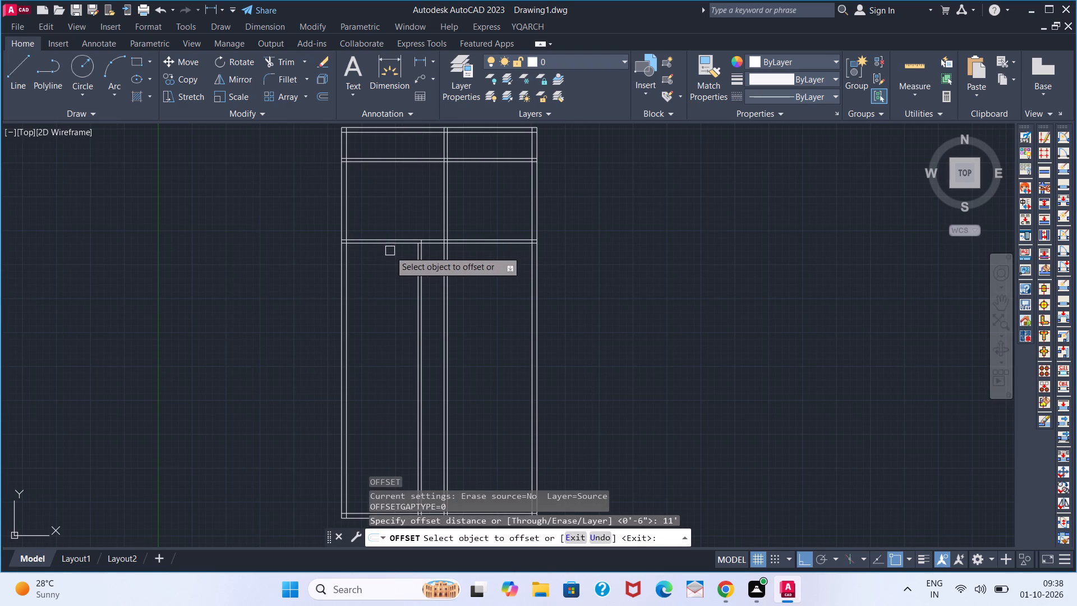
left_click(390, 246)
left_click(381, 331)
left_click(381, 314)
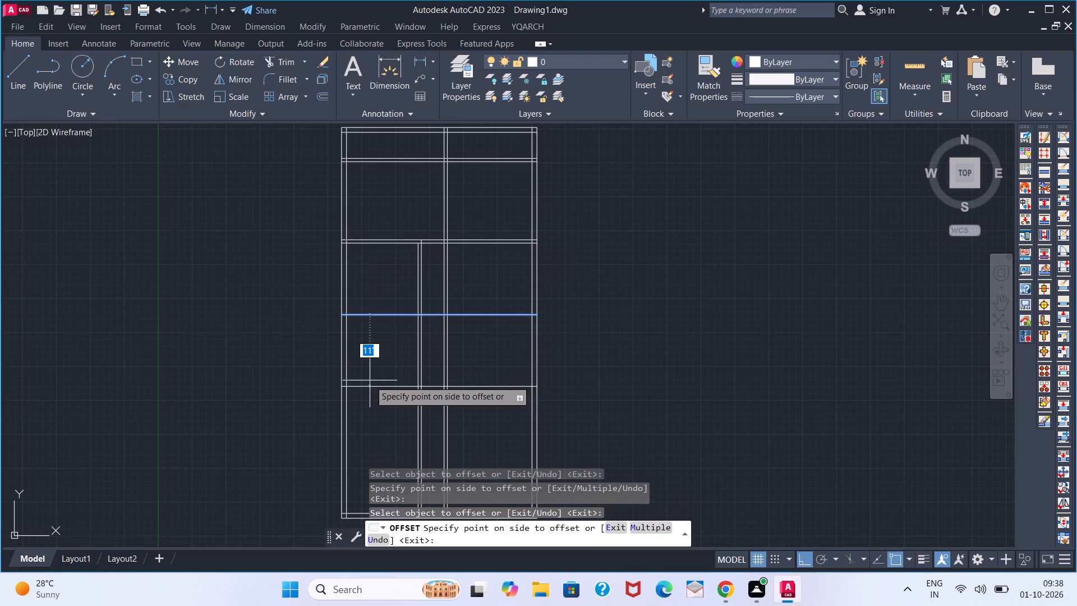
key("6")
key("Return")
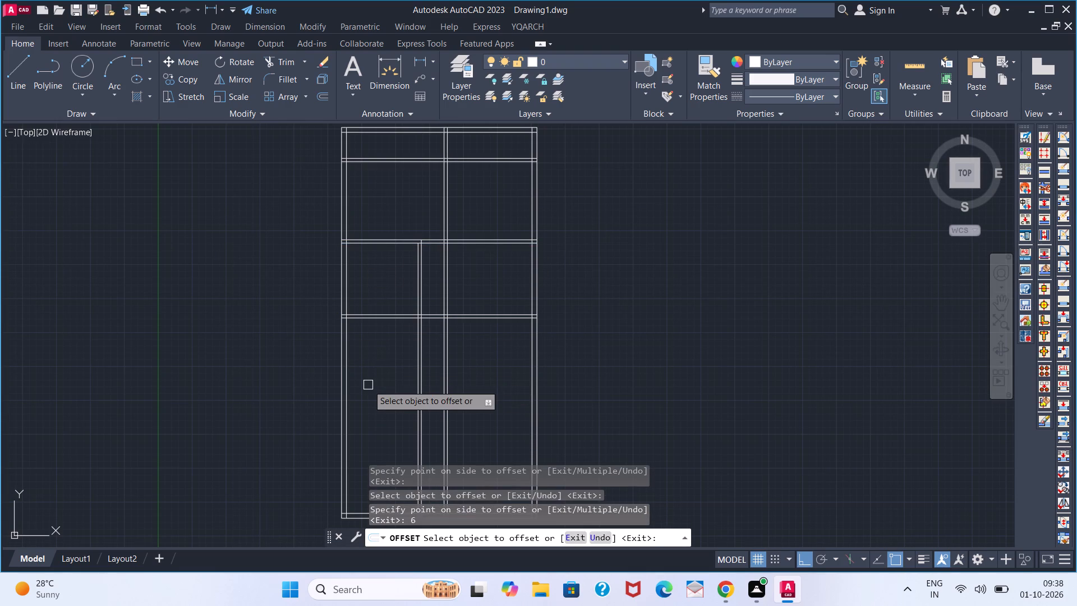
key("space")
Trim both lines of the shorter vertical partition where they cross the third horizontal partition's thickness.
type("TR")
key("space")
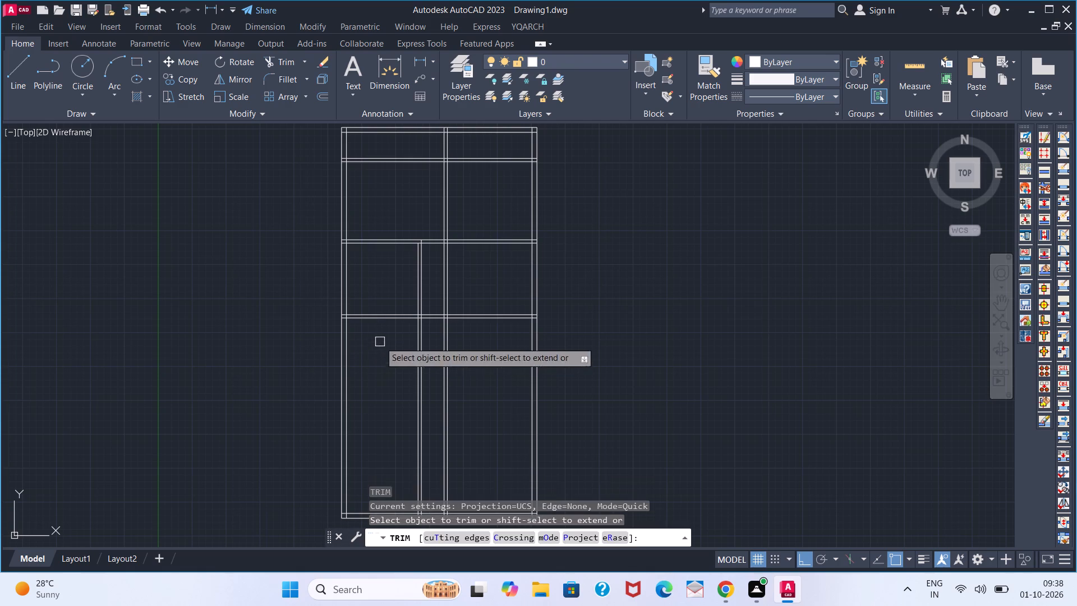
scroll(420, 320, "up", 4)
left_click(411, 294)
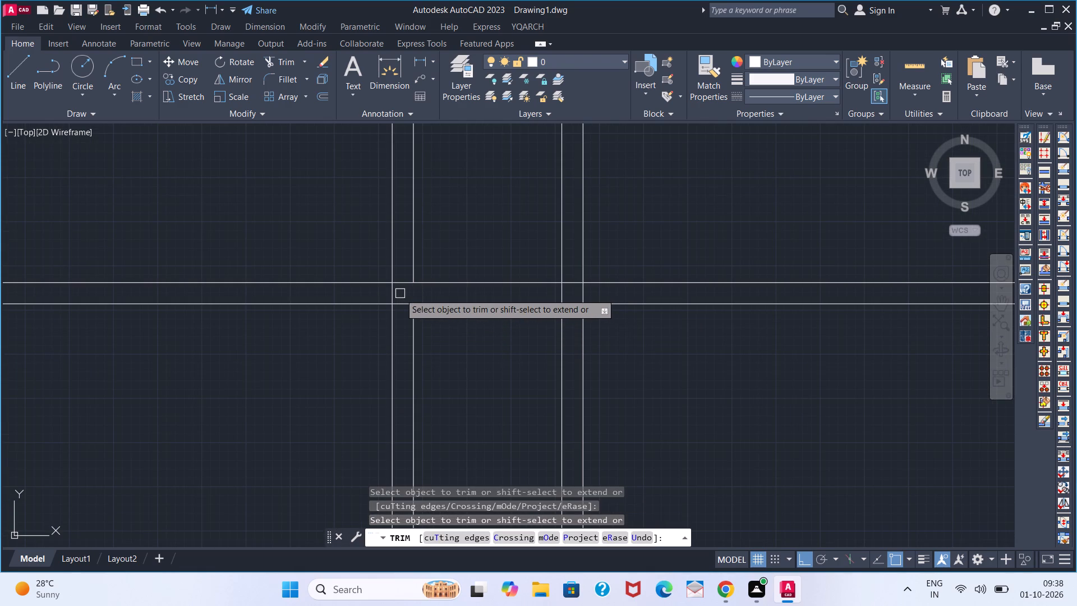
left_click(395, 292)
scroll(426, 304, "down", 5)
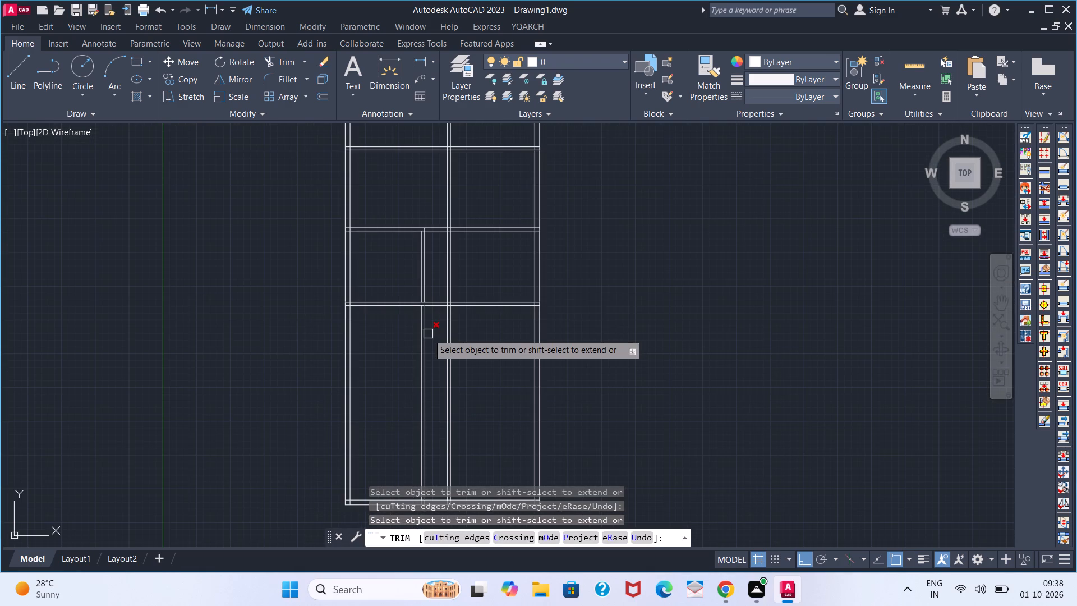
key("space")
Delete the two leftover lines of the shorter vertical partition below the third horizontal partition.
left_click(428, 336)
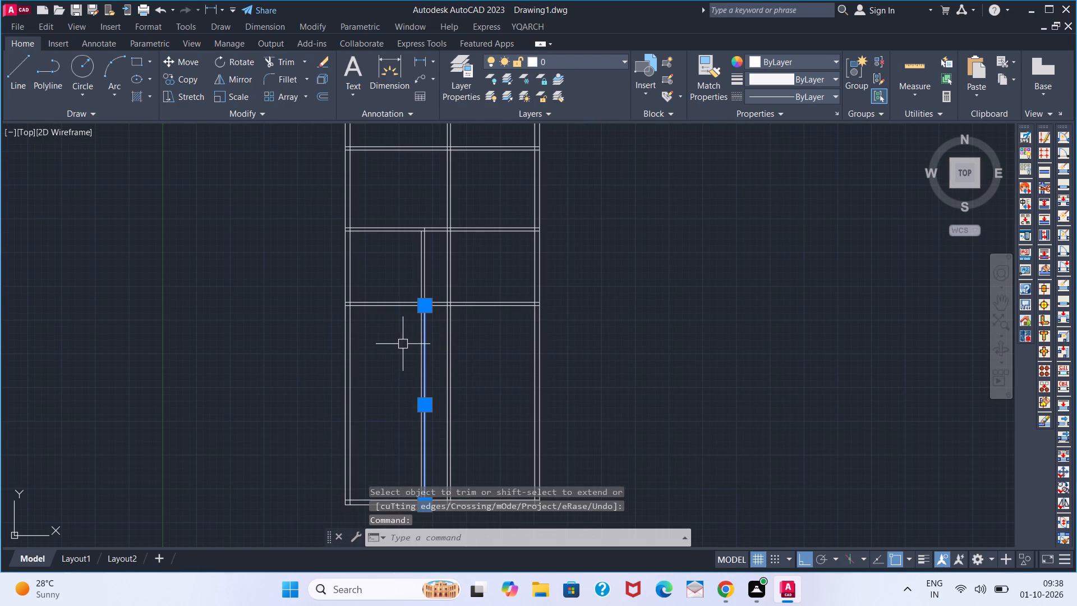
left_click(418, 346)
key("Delete")
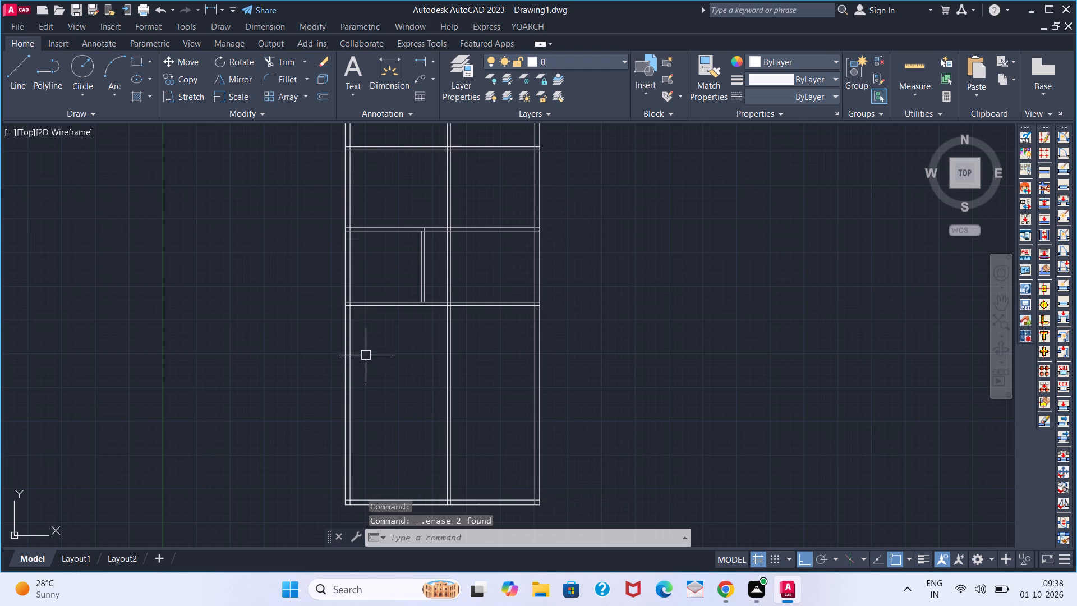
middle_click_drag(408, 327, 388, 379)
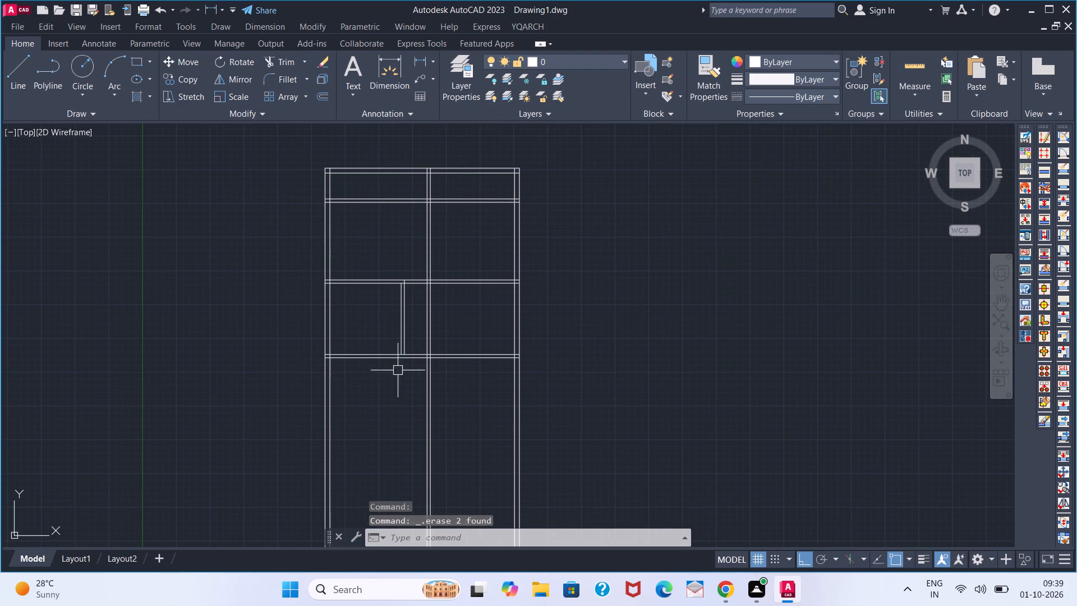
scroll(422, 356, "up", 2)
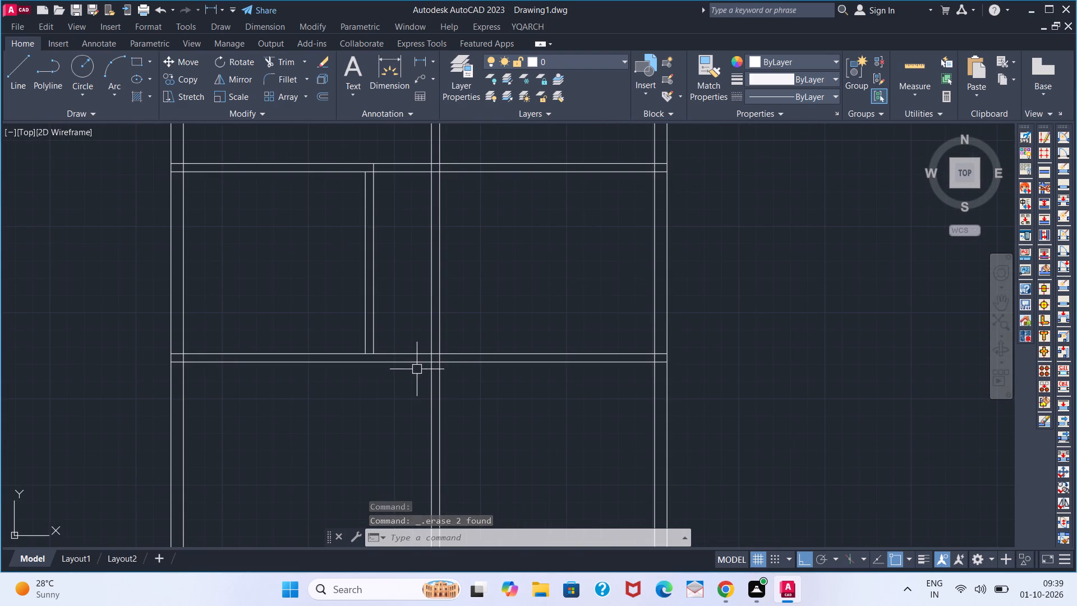
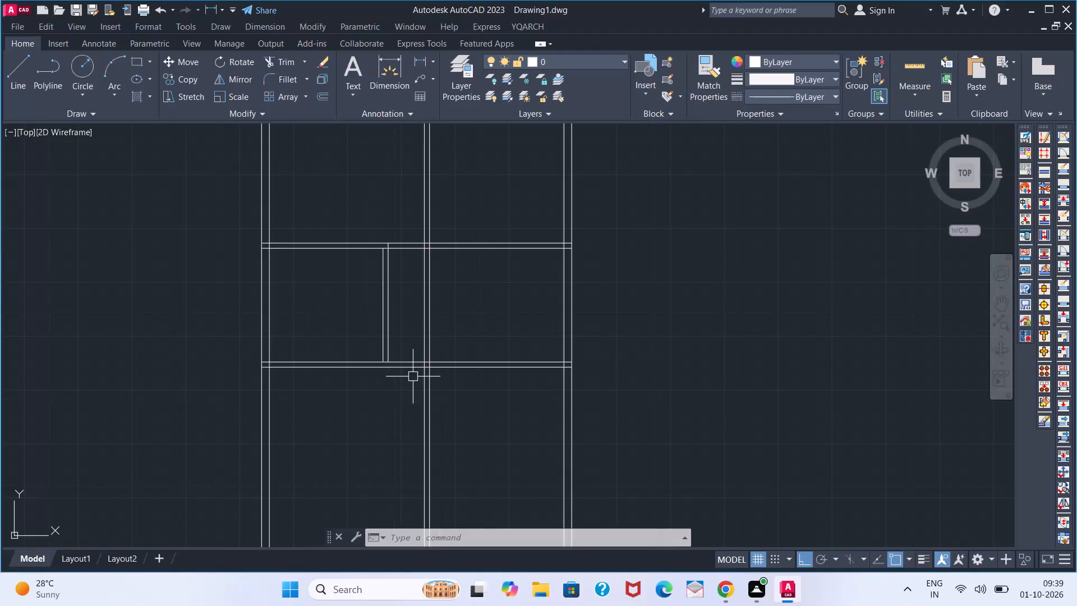
Trim both lines of the main vertical partition where they cross the second horizontal partition's thickness.
scroll(413, 377, "down", 1)
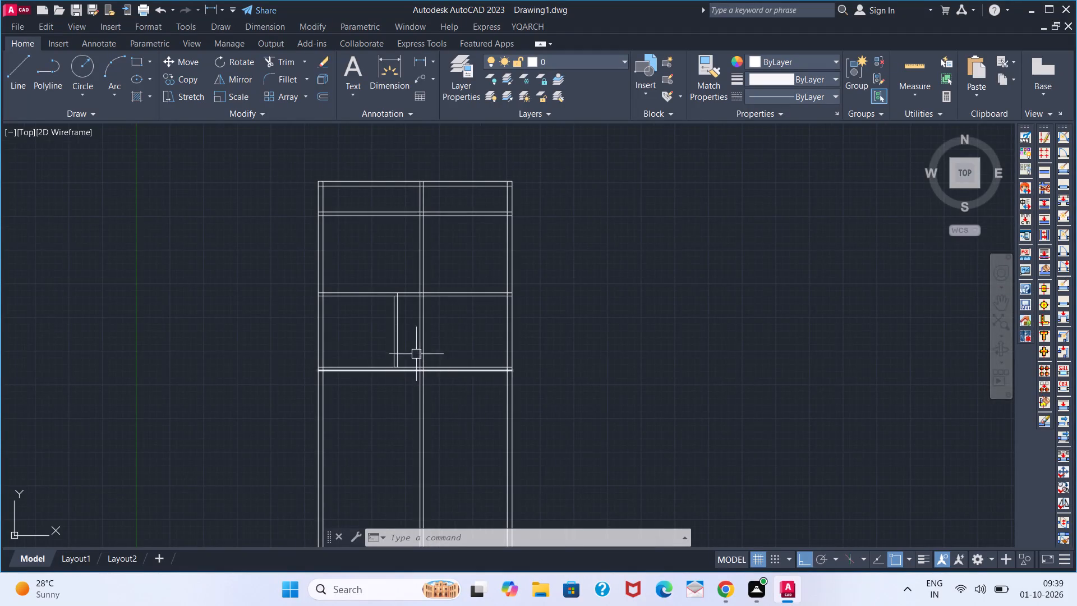
scroll(423, 304, "up", 4)
left_click(418, 291)
key("t")
key("r")
key("space")
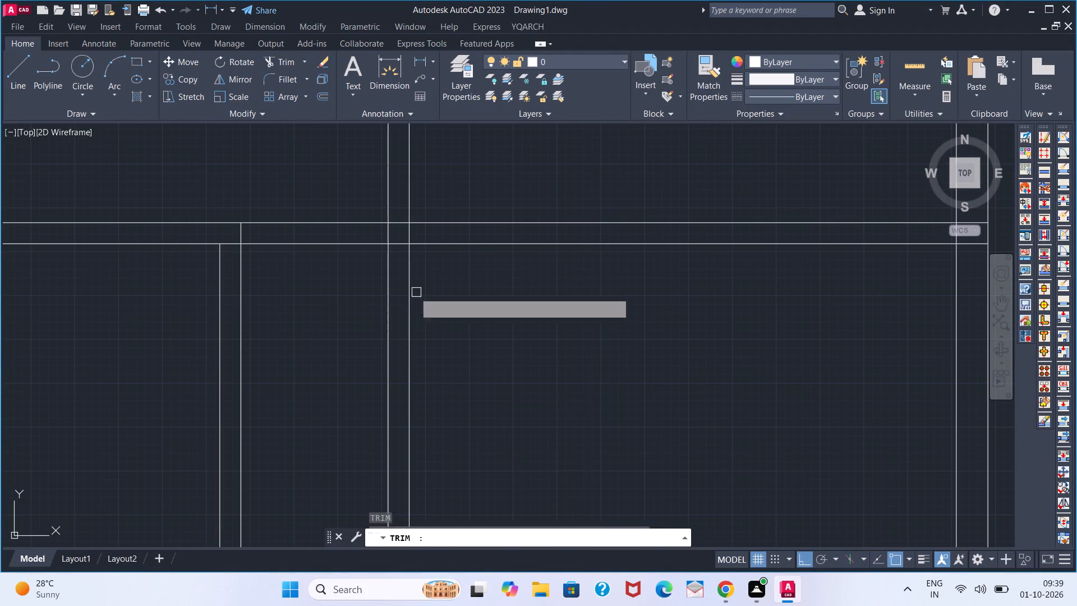
left_click(409, 235)
left_click(388, 231)
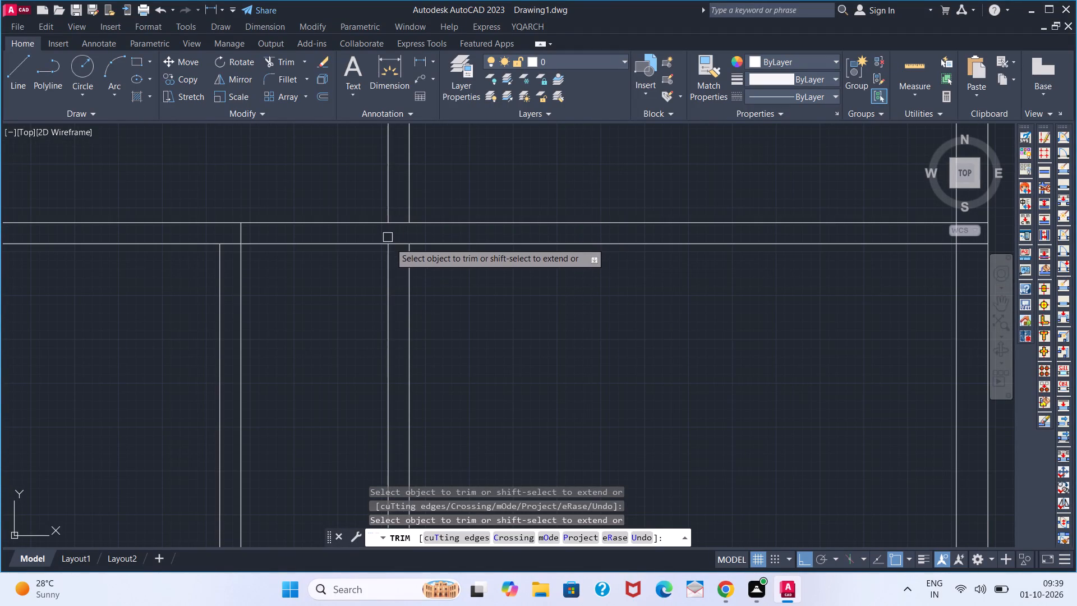
key("space")
Delete the two remaining lines of the main vertical partition below the second horizontal partition.
scroll(415, 325, "down", 5)
middle_click_drag(420, 322, 432, 273)
left_click(436, 301)
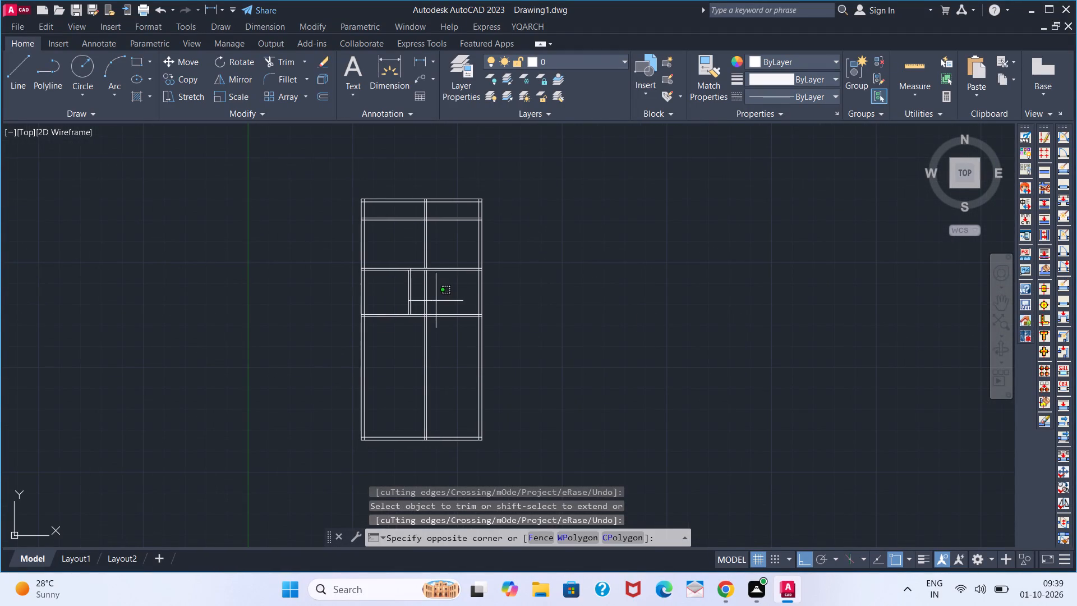
left_click(416, 302)
key("Delete")
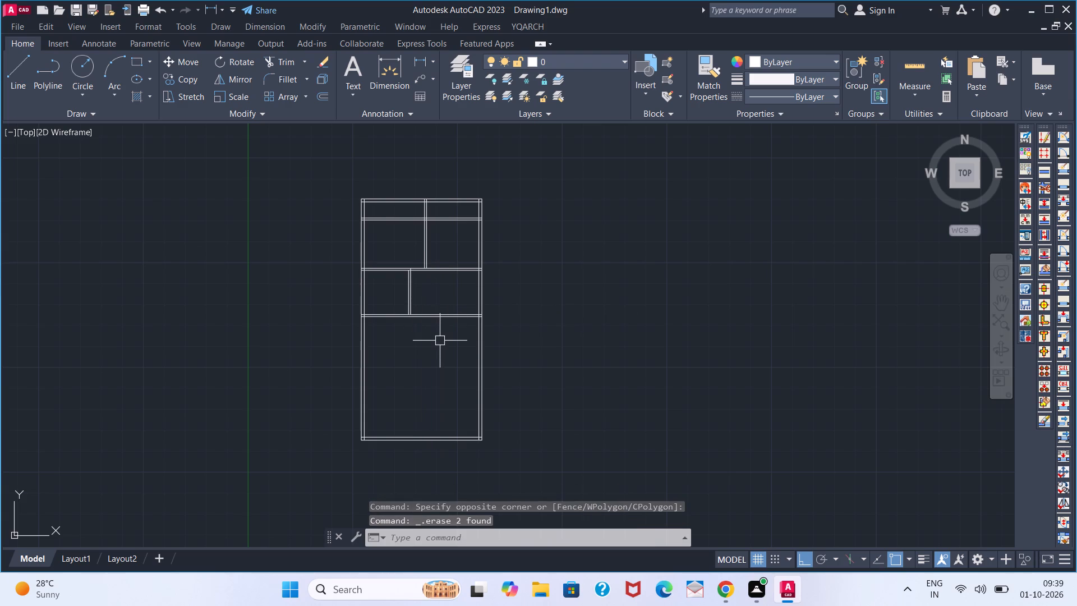
Extend both lines of the shorter vertical partition down to the third horizontal partition's lower line.
scroll(409, 325, "up", 3)
key("e")
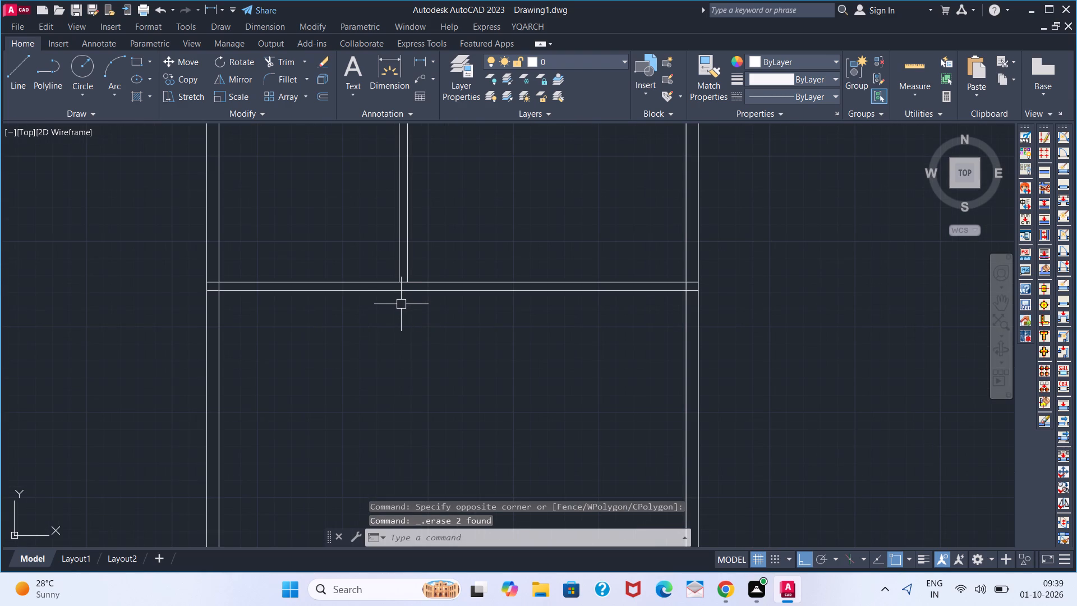
key("x")
key("space")
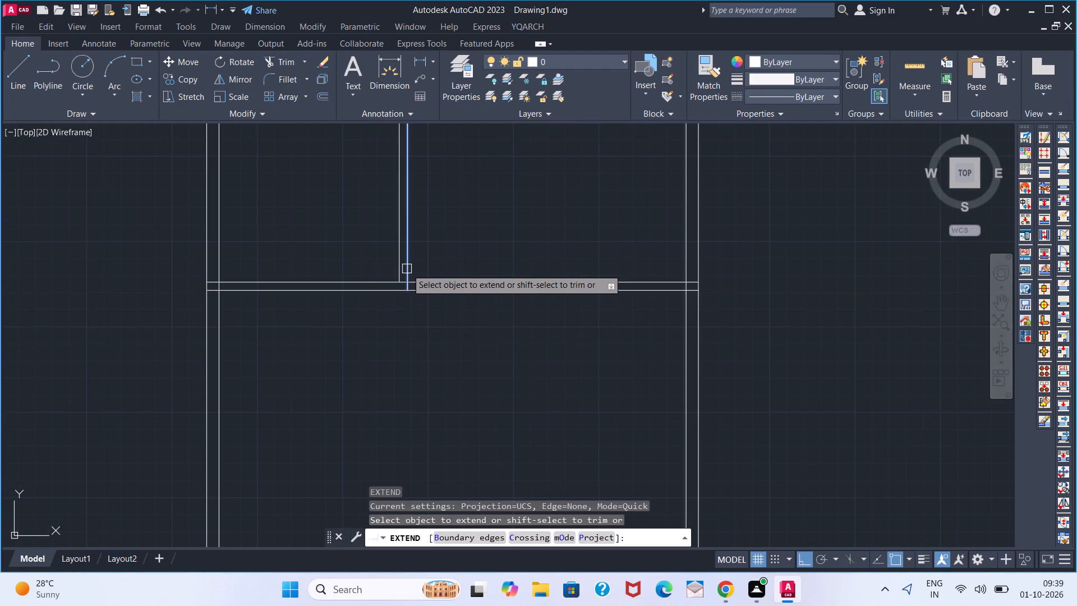
left_click(407, 269)
left_click(399, 265)
key("space")
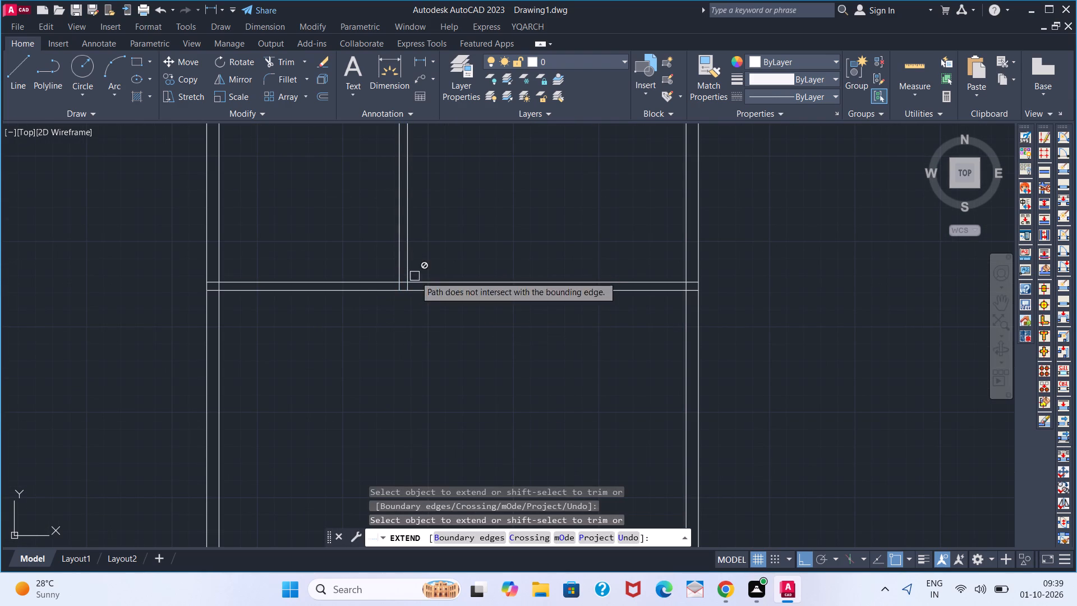
Trim away both lines of the third horizontal partition east of the shorter vertical partition, including their stubs inside the east outer wall.
type("TR")
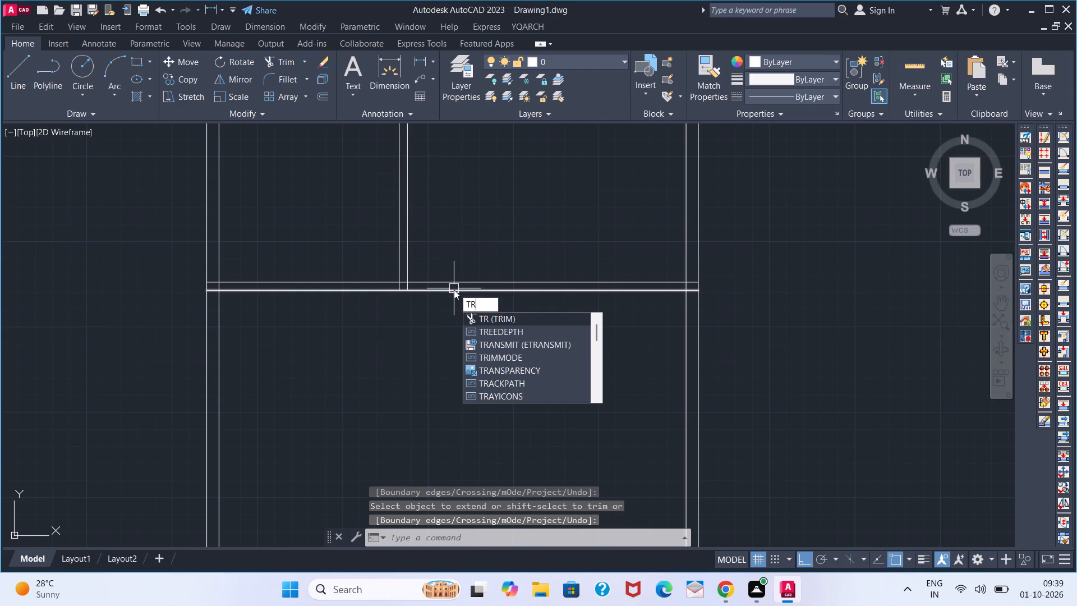
key("space")
left_click(454, 290)
left_click(456, 285)
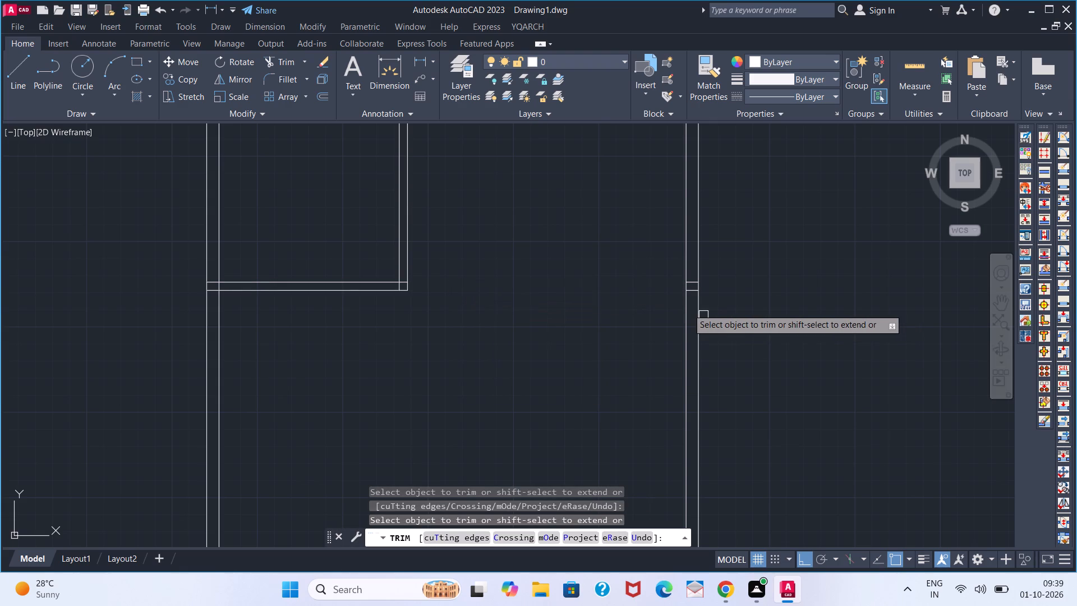
scroll(699, 298, "up", 4)
left_click(657, 249)
left_click(655, 191)
key("space")
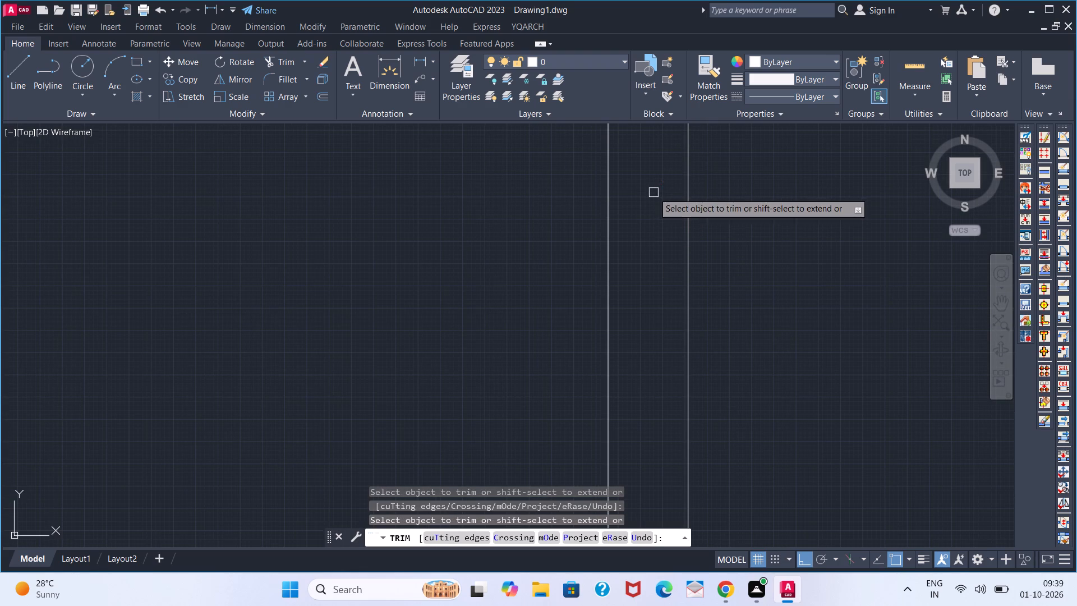
scroll(309, 281, "down", 4)
middle_click_drag(272, 282, 433, 343)
scroll(291, 284, "down", 1)
scroll(415, 337, "down", 1)
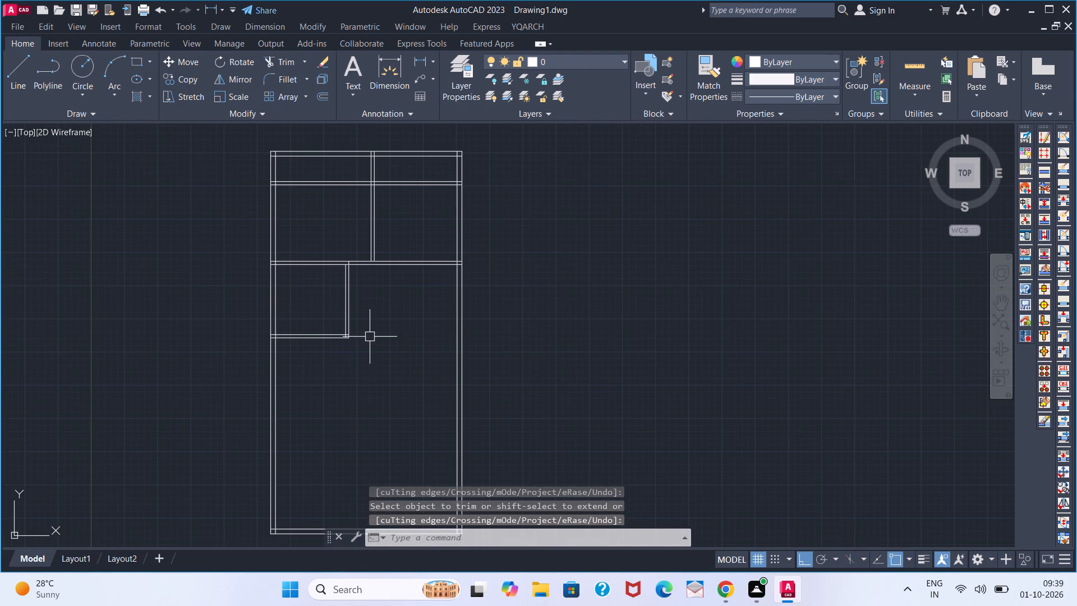
middle_click_drag(361, 305, 408, 329)
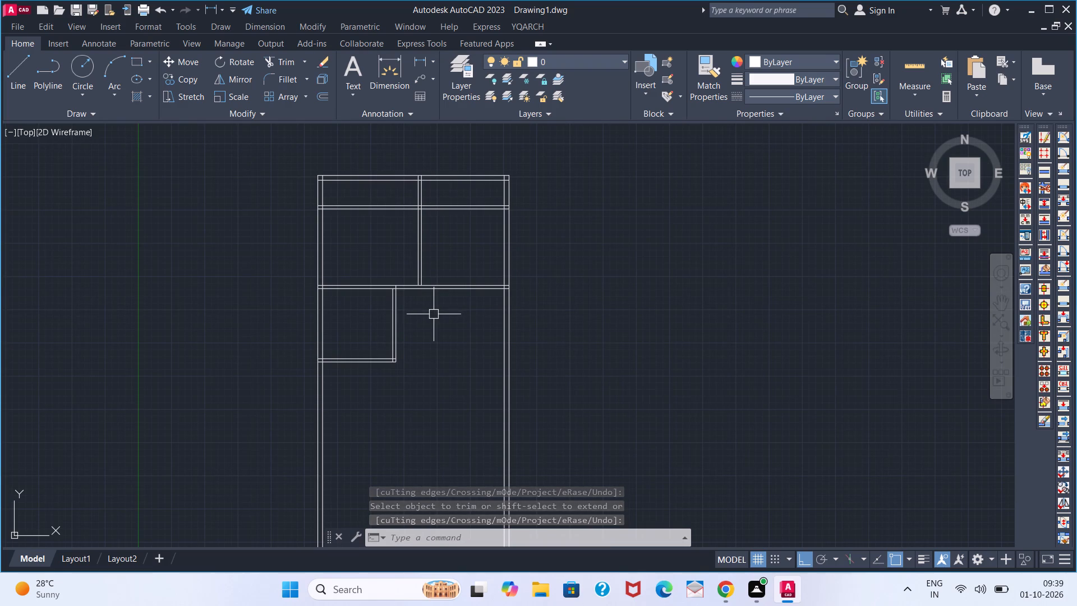
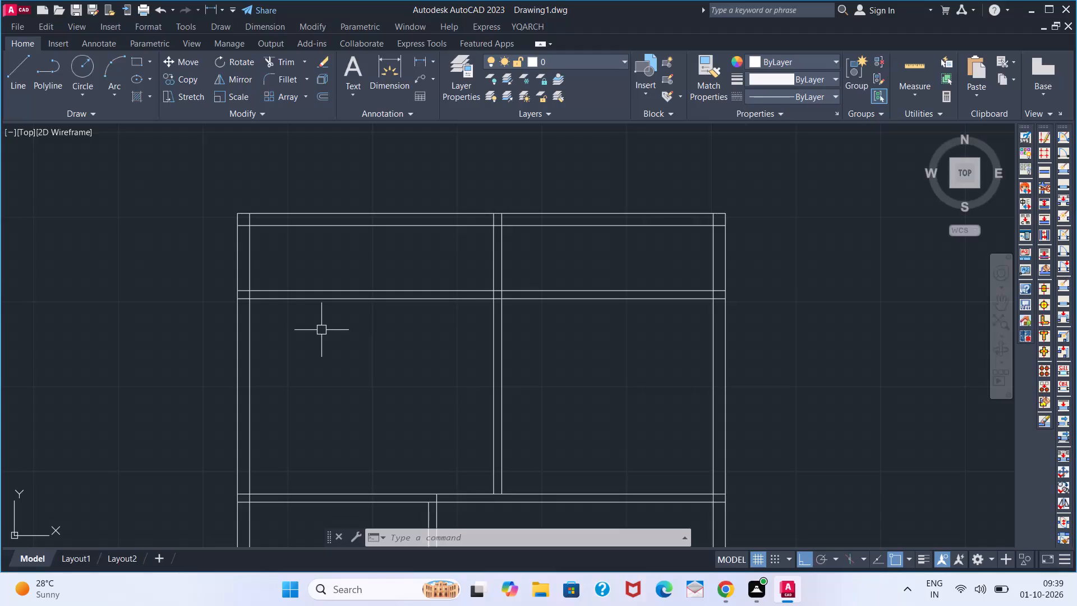
Start an Offset for the next wall line of the floor plan.
key("o")
key("Return")
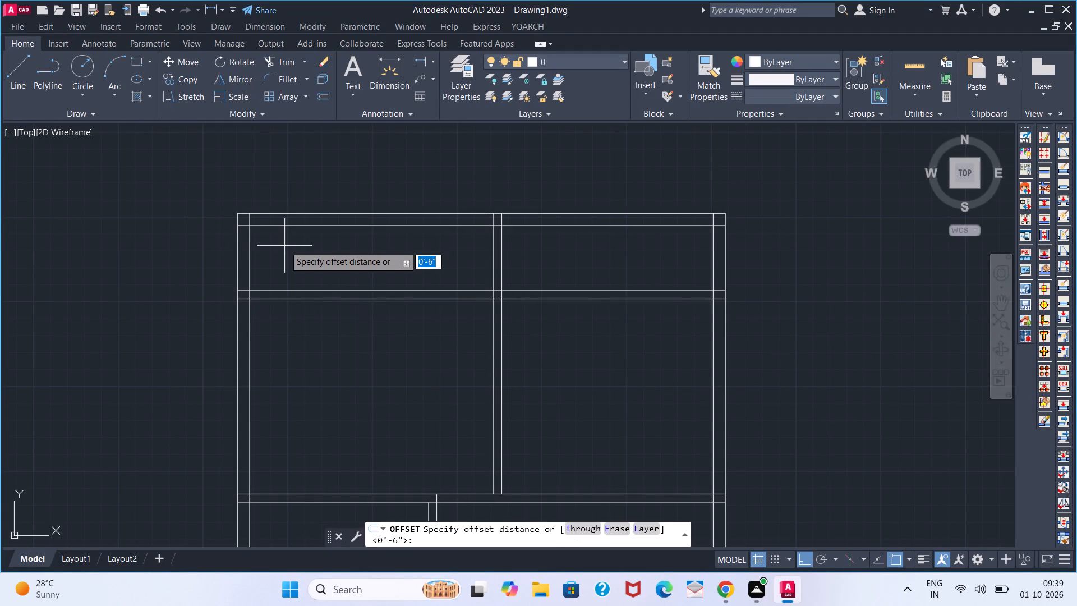
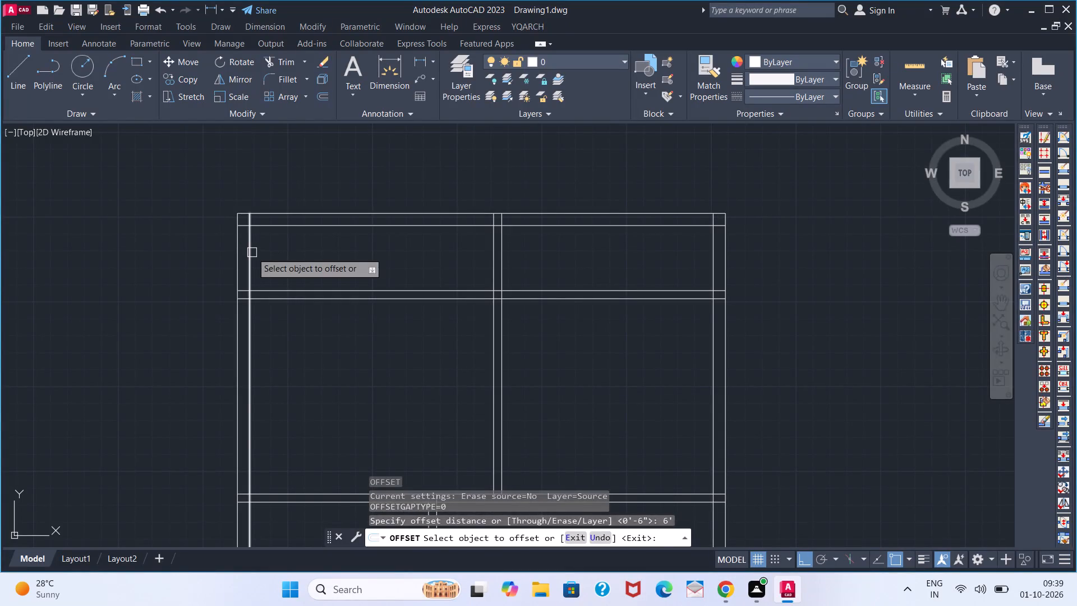
Offset the left outer wall's inner line 6' inward, and offset the new line another 6" inward as a partition.
left_click(252, 252)
left_click(400, 258)
left_click(348, 251)
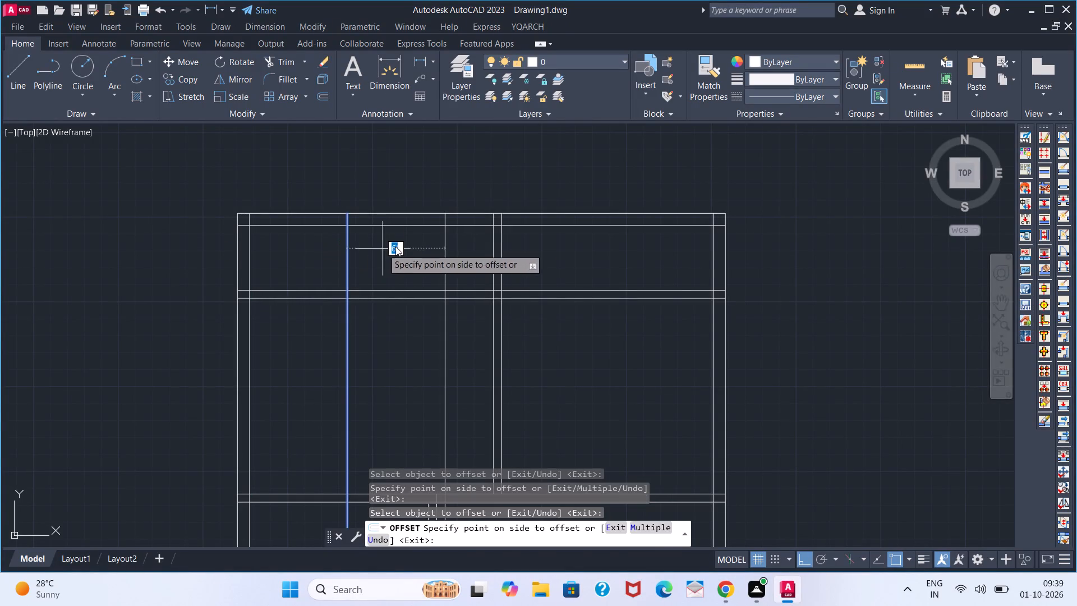
key("6")
key("Return")
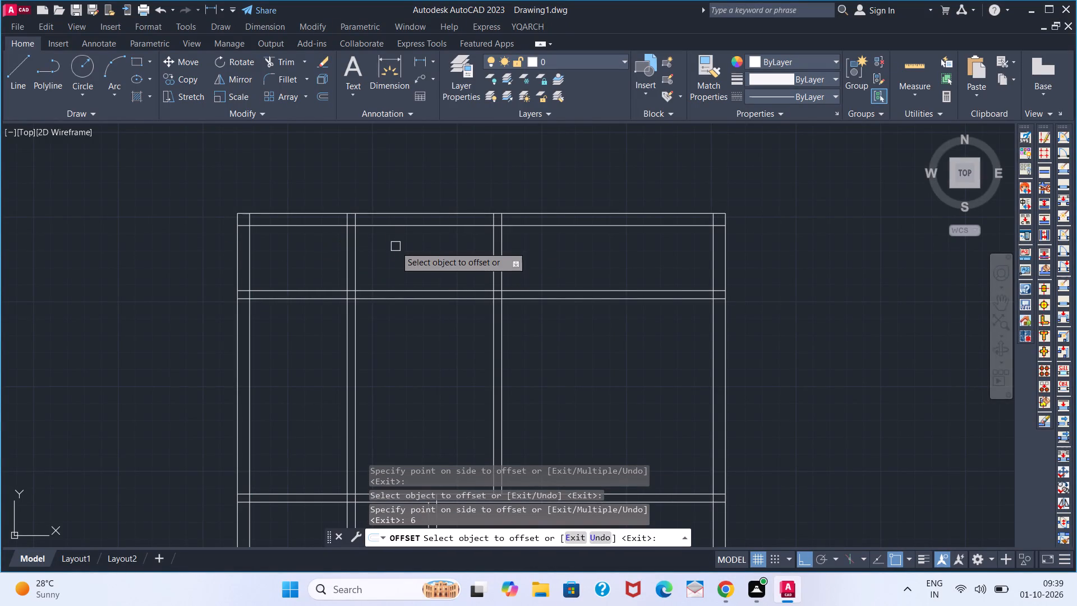
Offset the right outer wall's inner line 6' inward, and offset the new line another 6" inward as a partition.
left_click(715, 266)
left_click(591, 263)
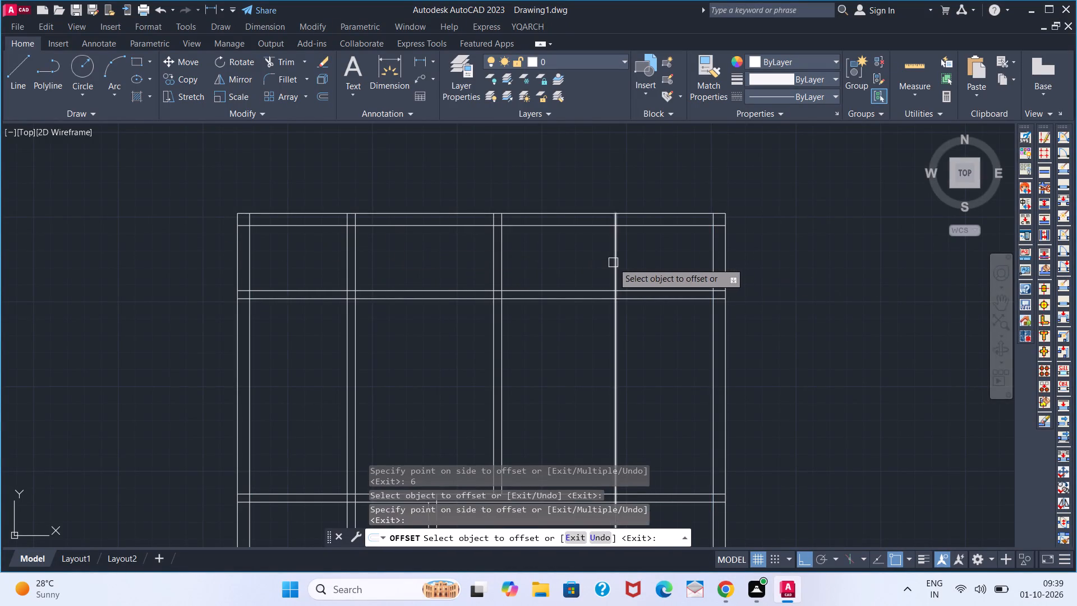
left_click(618, 263)
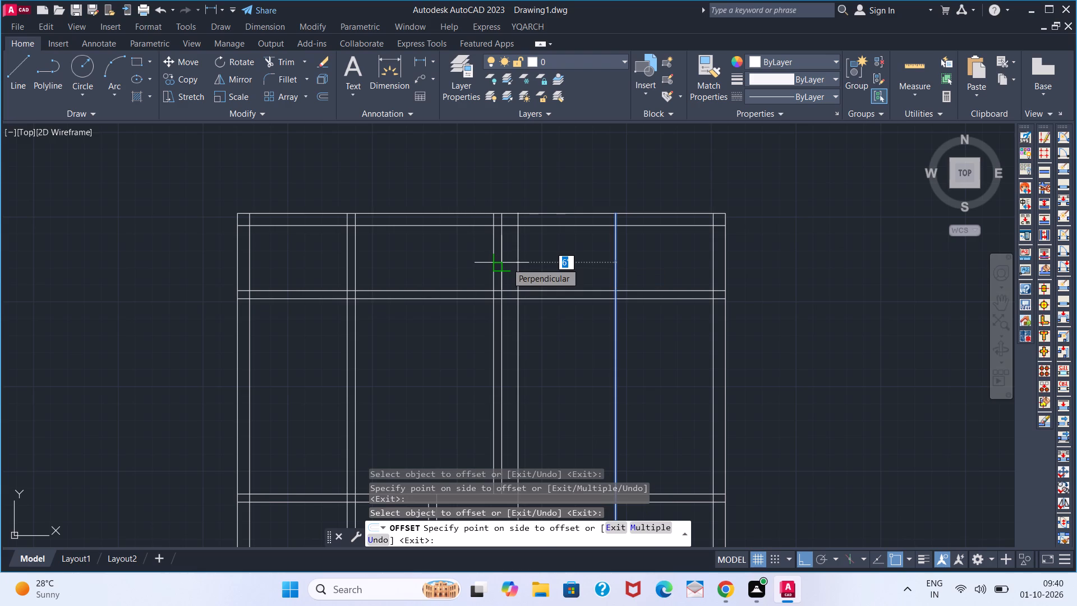
key("6")
key("Return")
key("space")
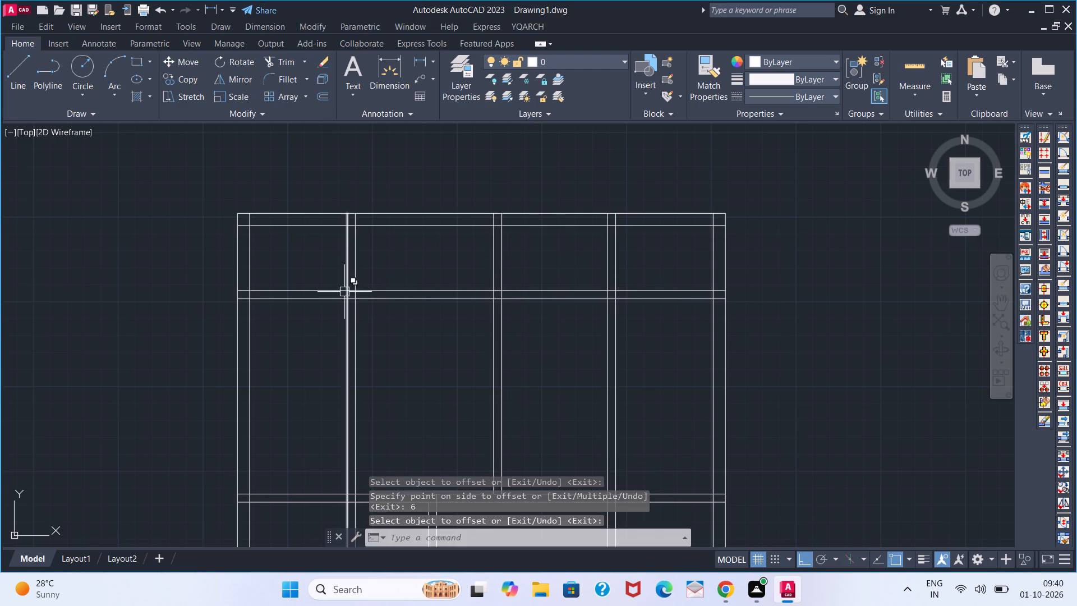
Trim the three vertical partitions' line segments inside the thickness of the upper horizontal partition.
type("TR")
key("space")
scroll(343, 295, "up", 3)
left_click(348, 295)
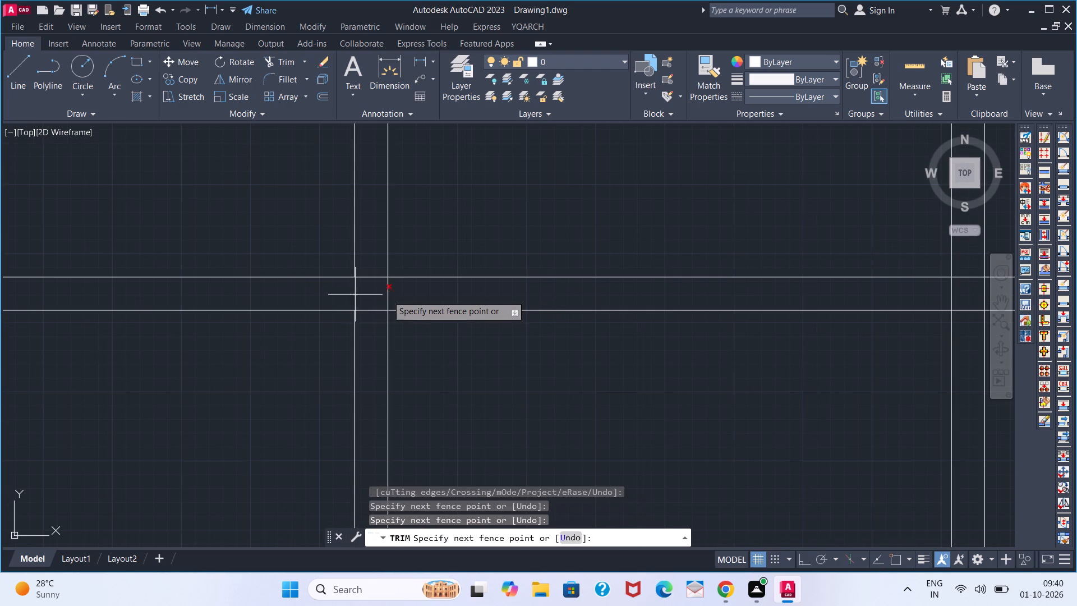
left_click(406, 295)
scroll(411, 295, "down", 3)
scroll(544, 293, "up", 2)
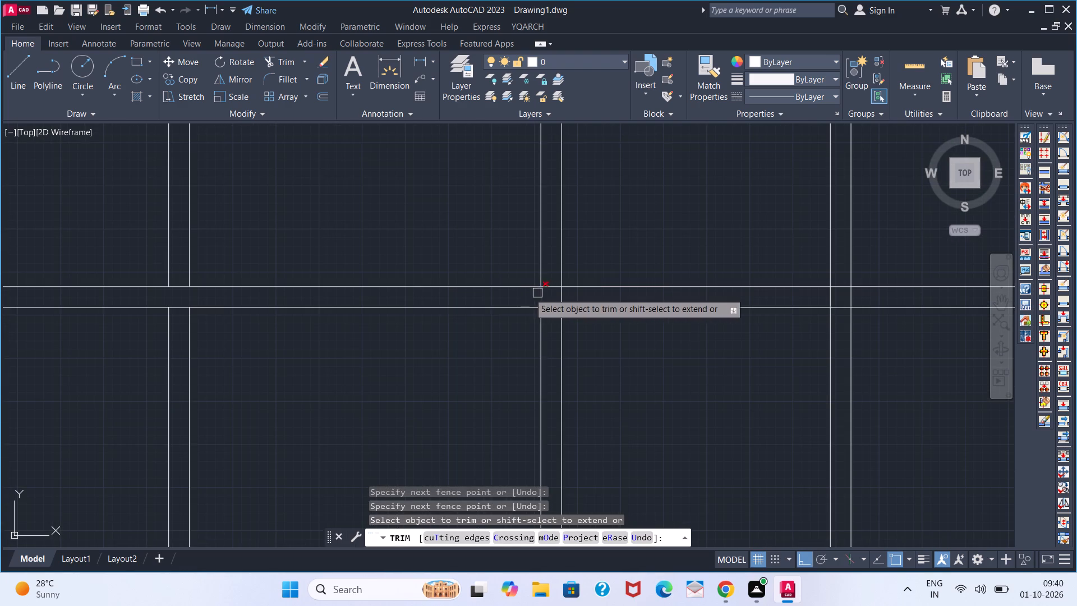
left_click(524, 293)
left_click(887, 299)
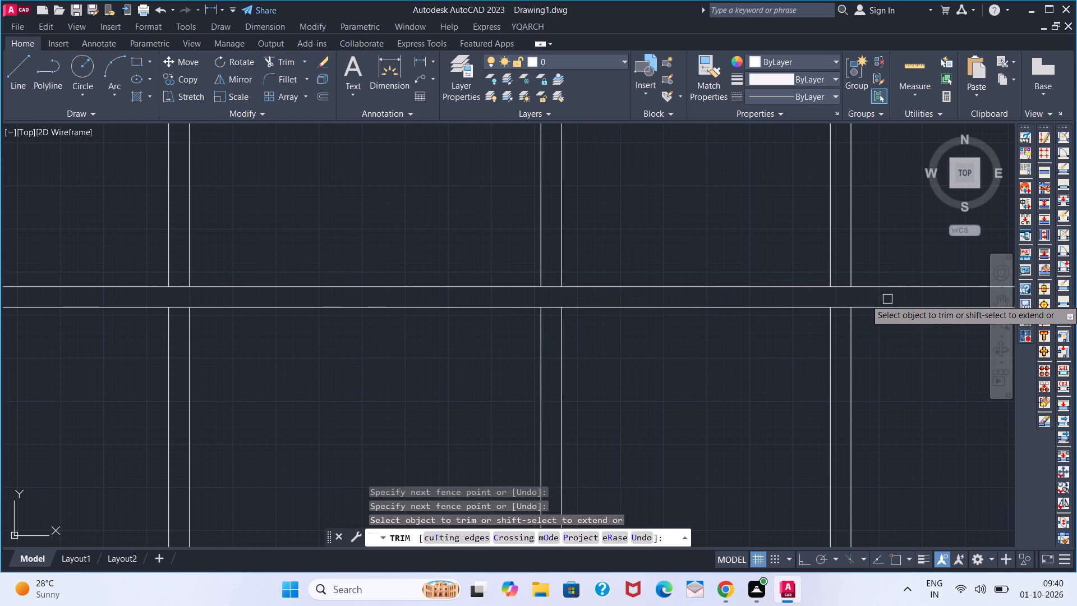
key("b")
key("Escape")
key("Escape")
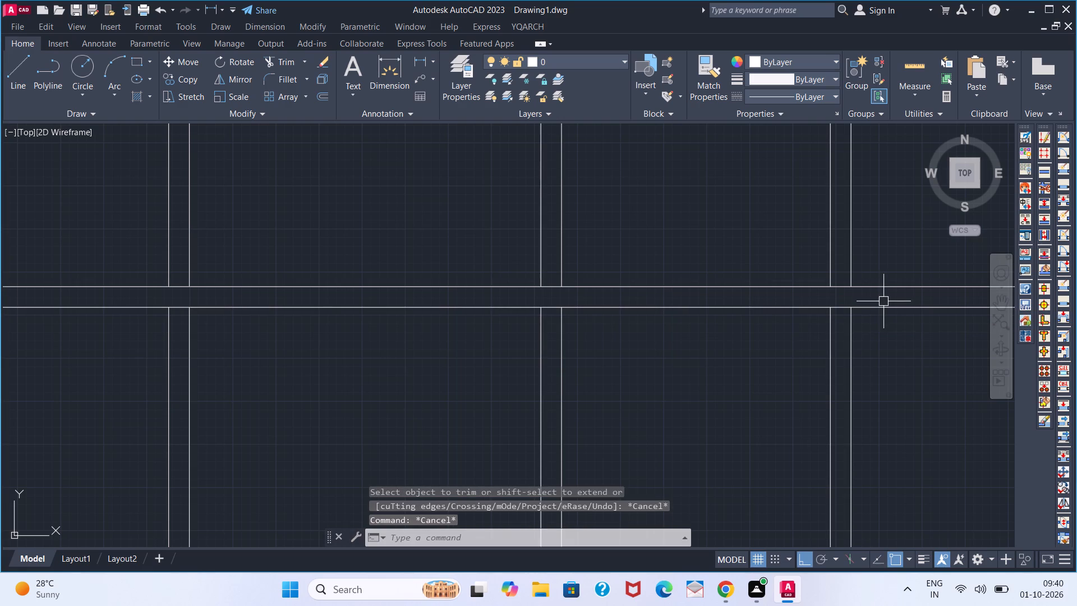
Erase the four lines of the two outer vertical partitions below the upper horizontal partition, keeping the middle one.
key("space")
scroll(773, 305, "down", 4)
key("space")
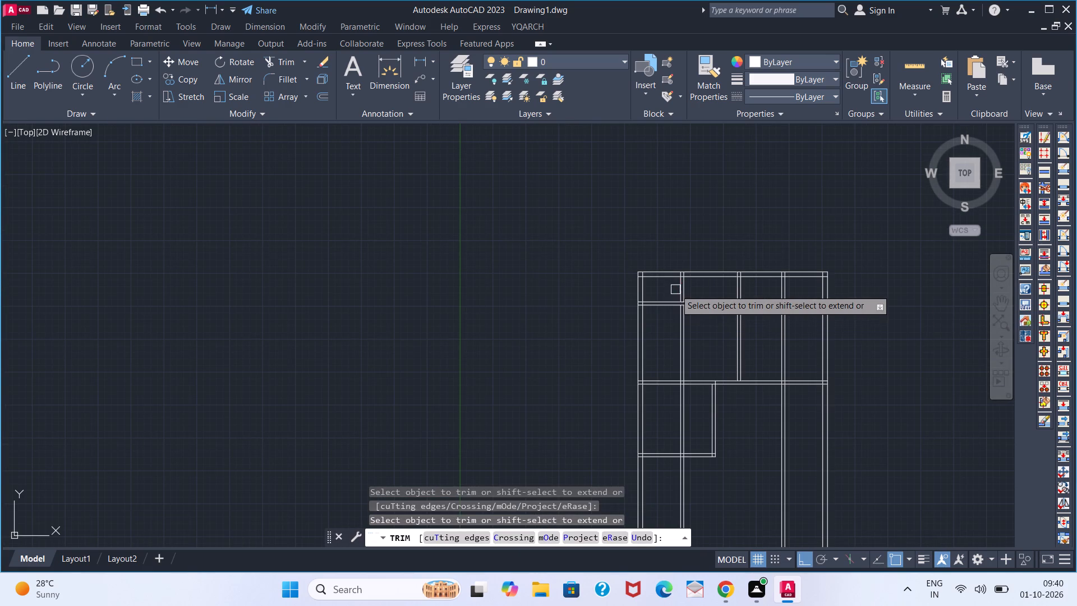
scroll(685, 290, "up", 2)
key("space")
left_click(702, 351)
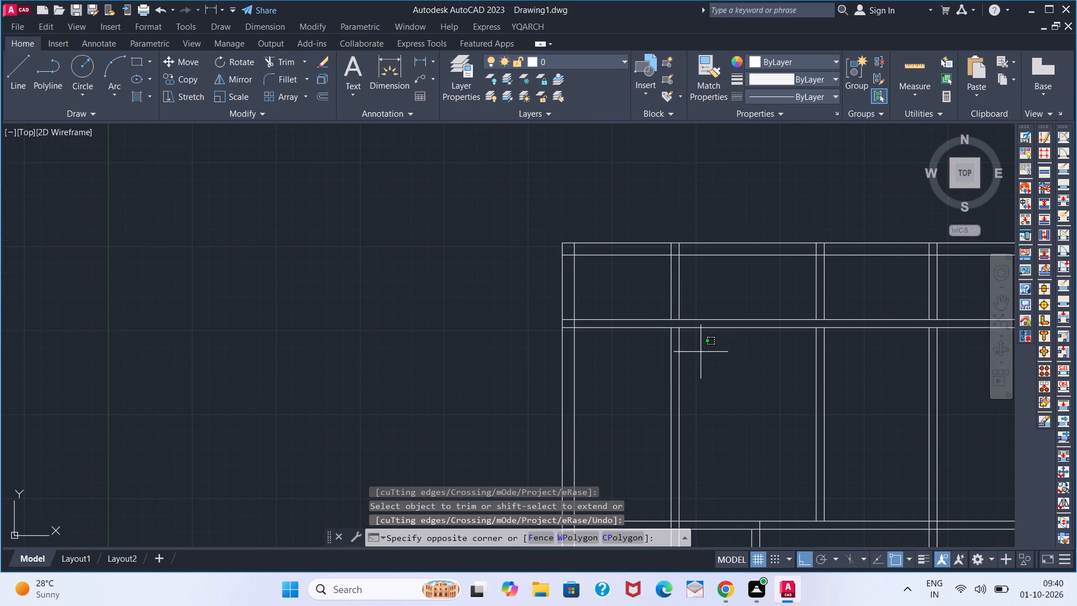
left_click(645, 366)
left_click(943, 386)
left_click(901, 398)
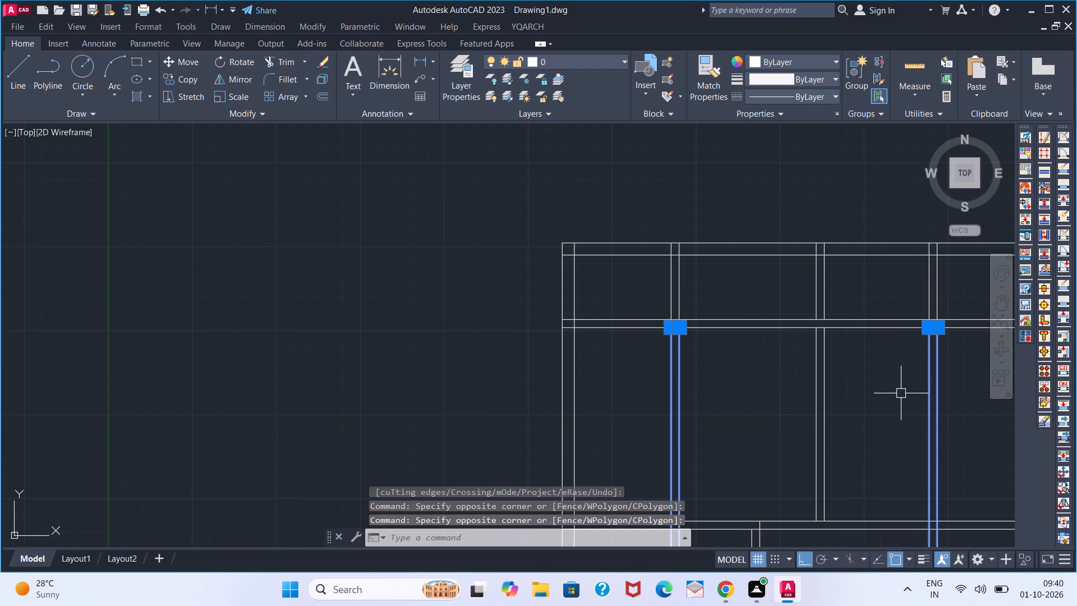
key("Delete")
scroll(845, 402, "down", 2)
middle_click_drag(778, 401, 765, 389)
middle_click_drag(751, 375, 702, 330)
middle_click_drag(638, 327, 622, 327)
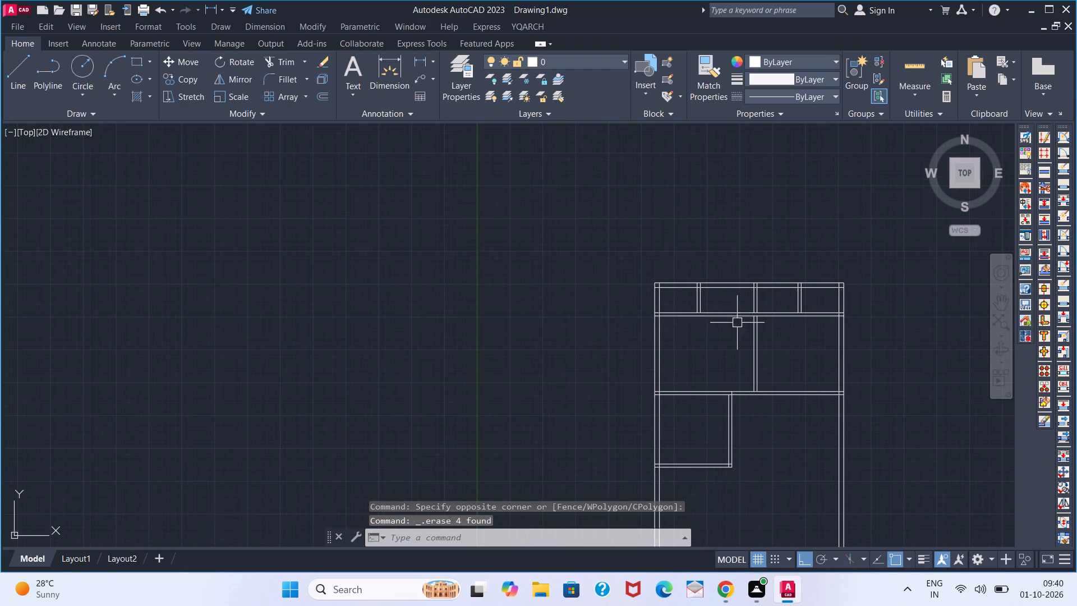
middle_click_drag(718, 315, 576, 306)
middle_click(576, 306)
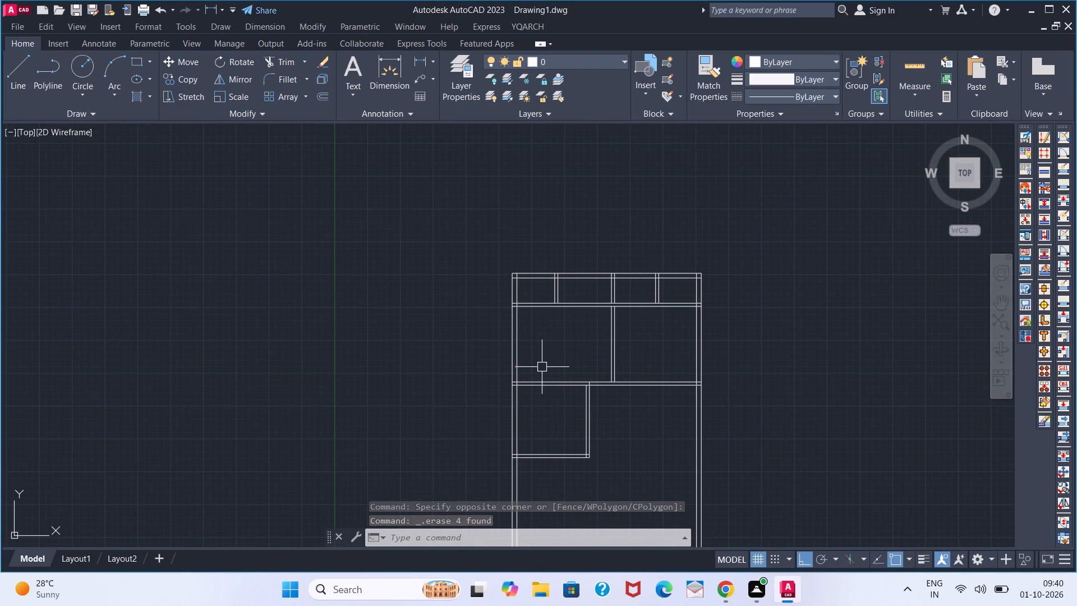
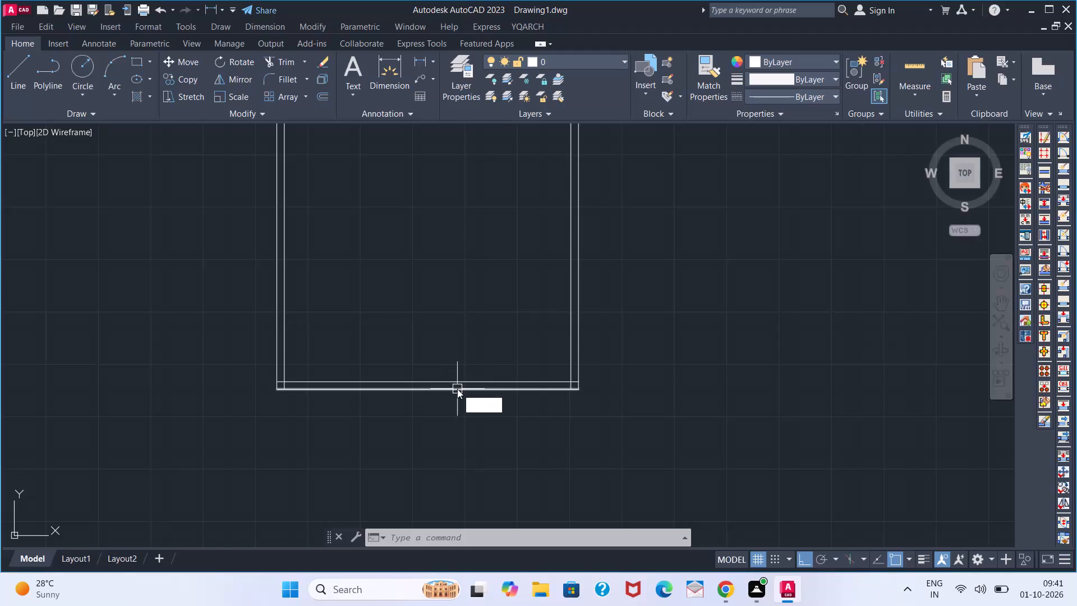
Offset the bottom outer wall's inner line 20' upward, and offset the new line another 6" upward as a horizontal partition.
key("Return")
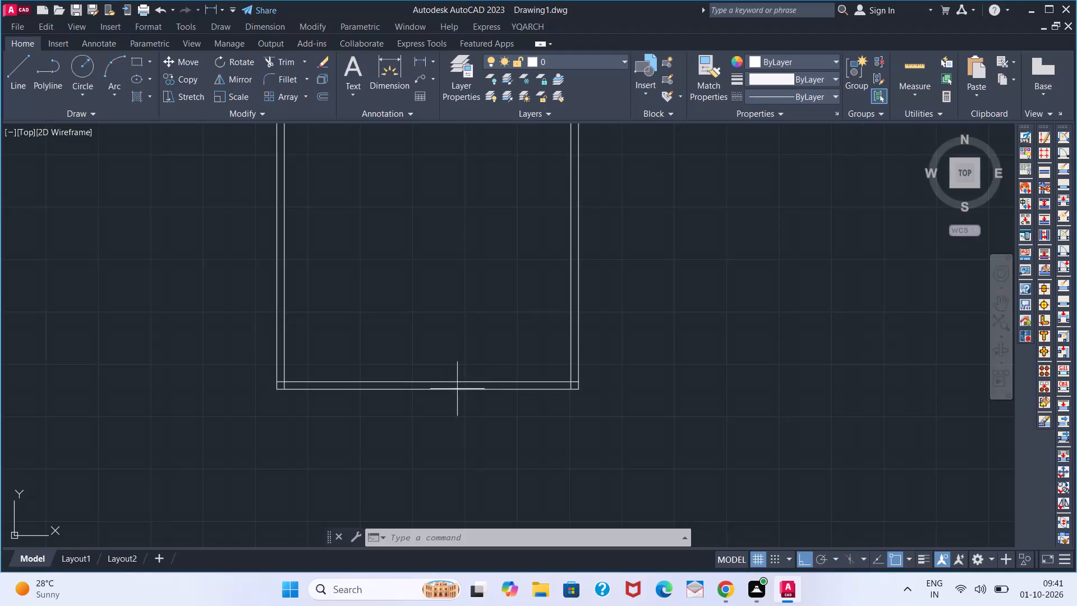
key("2")
key("0")
key("apostrophe")
key("Return")
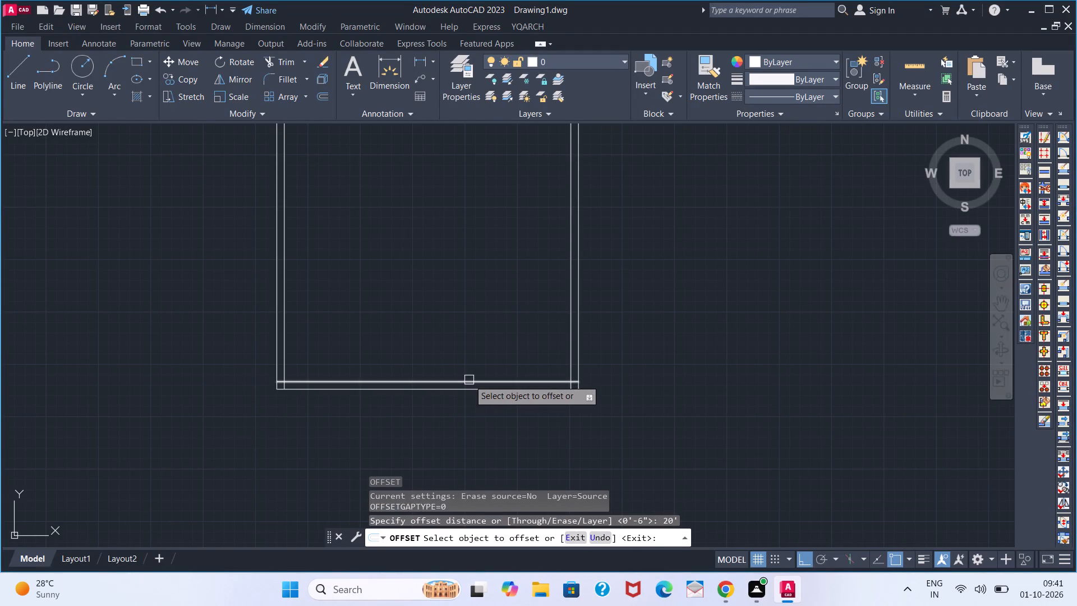
left_click(469, 379)
left_click(473, 326)
scroll(479, 312, "down", 2)
middle_click_drag(477, 313, 477, 362)
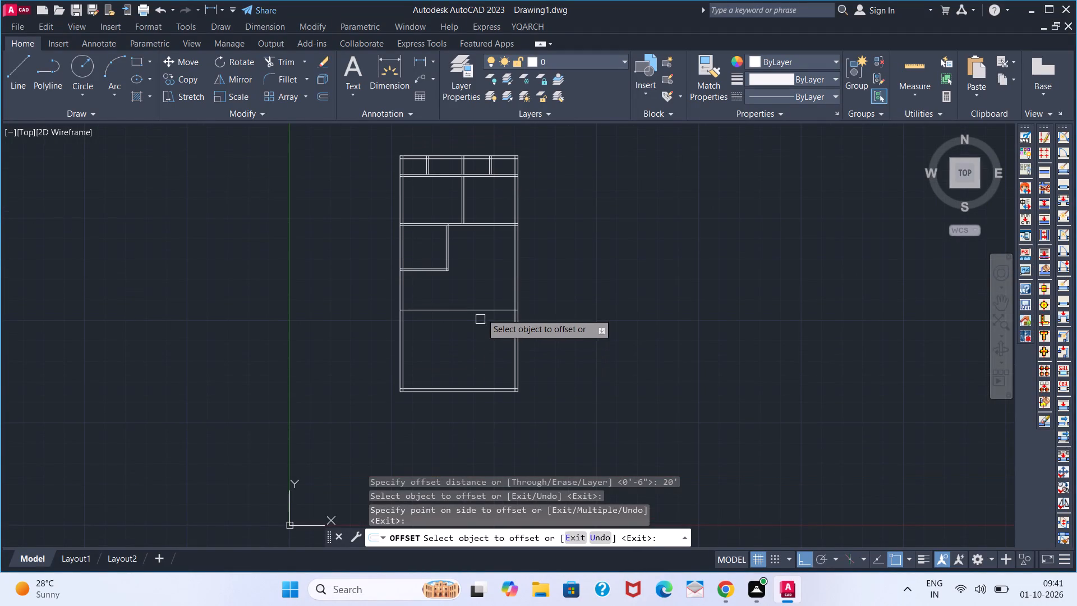
left_click(481, 312)
key("6")
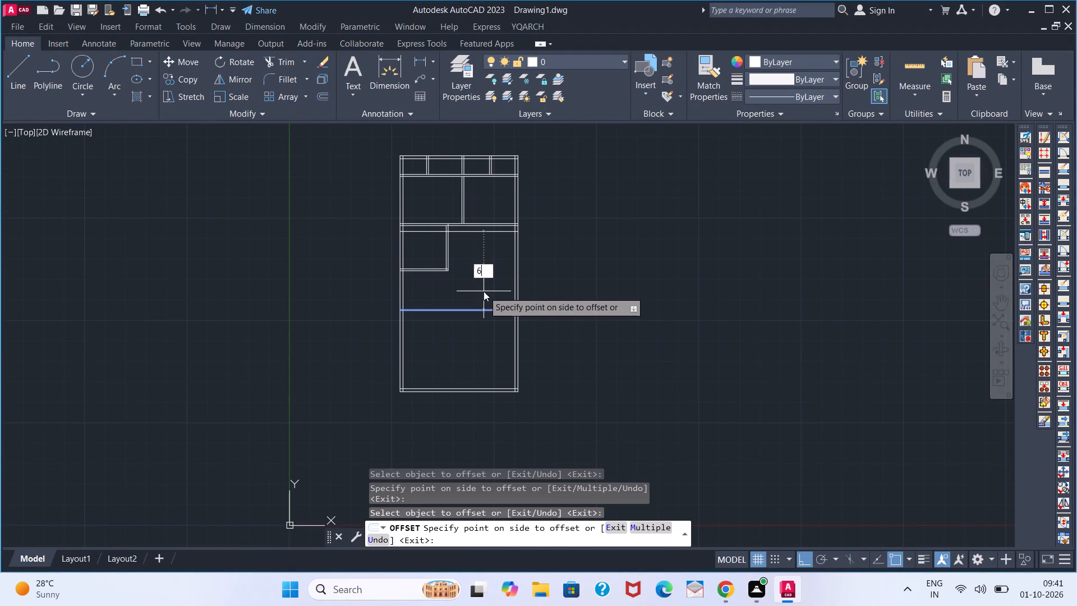
key("Return")
key("space")
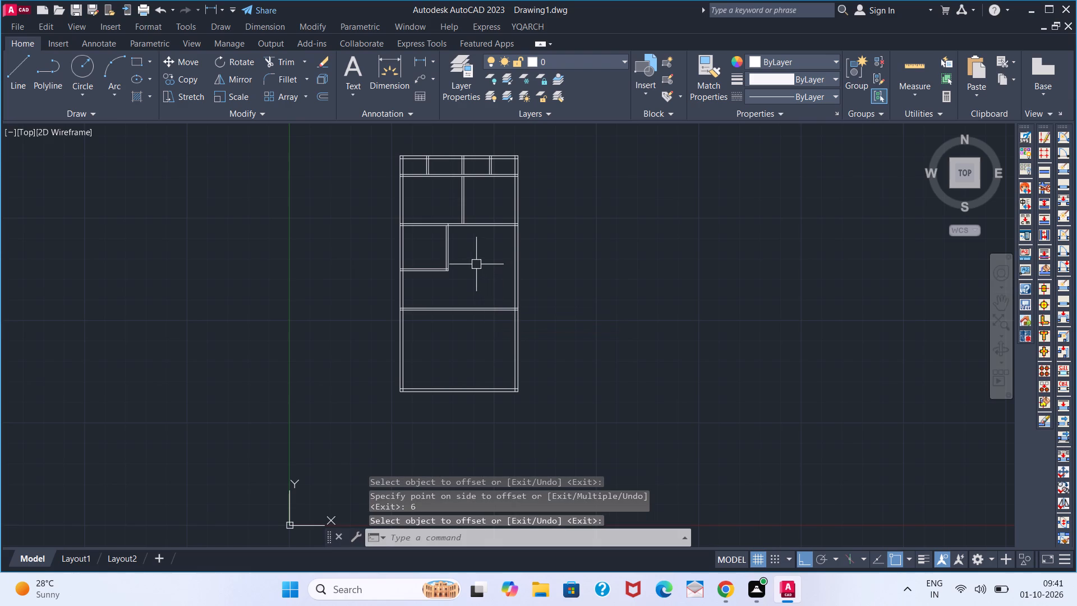
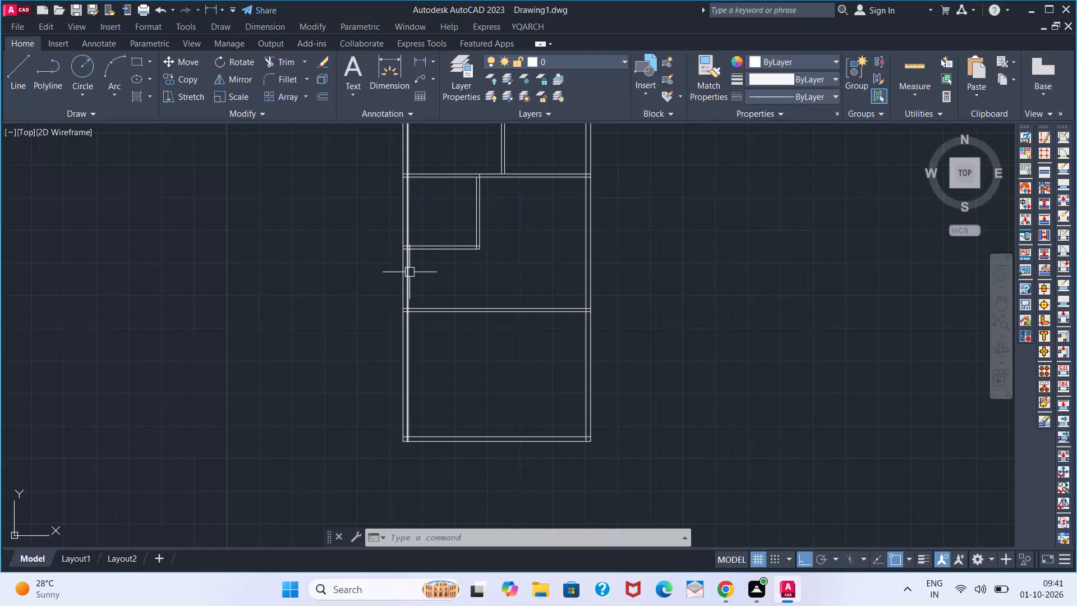
Offset the left outer wall's inner line 3' to the right and the small left room's bottom line 3' downward.
key("o")
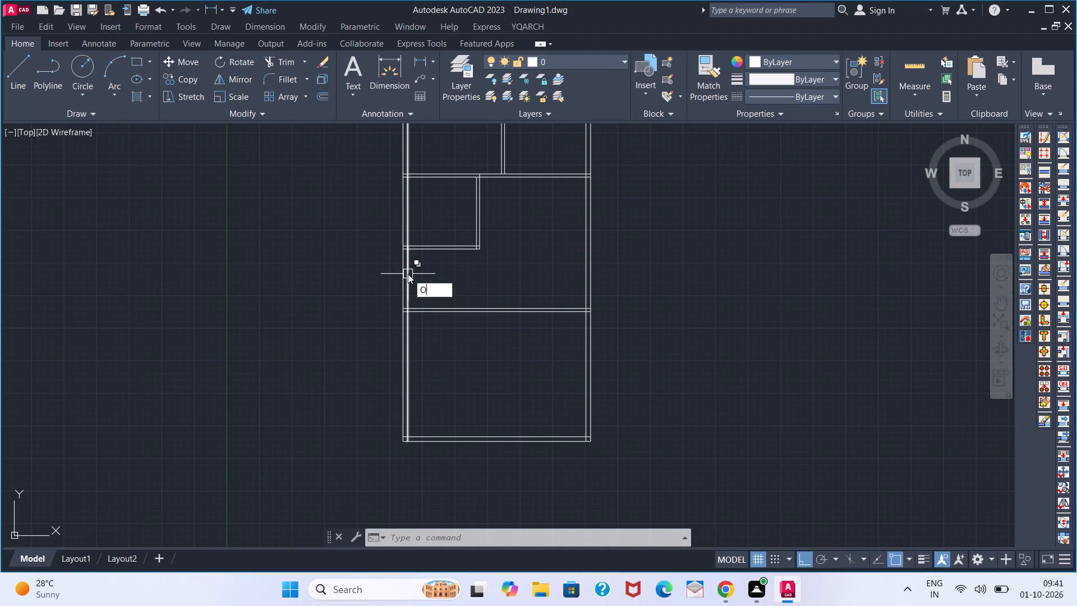
key("Return")
key("3")
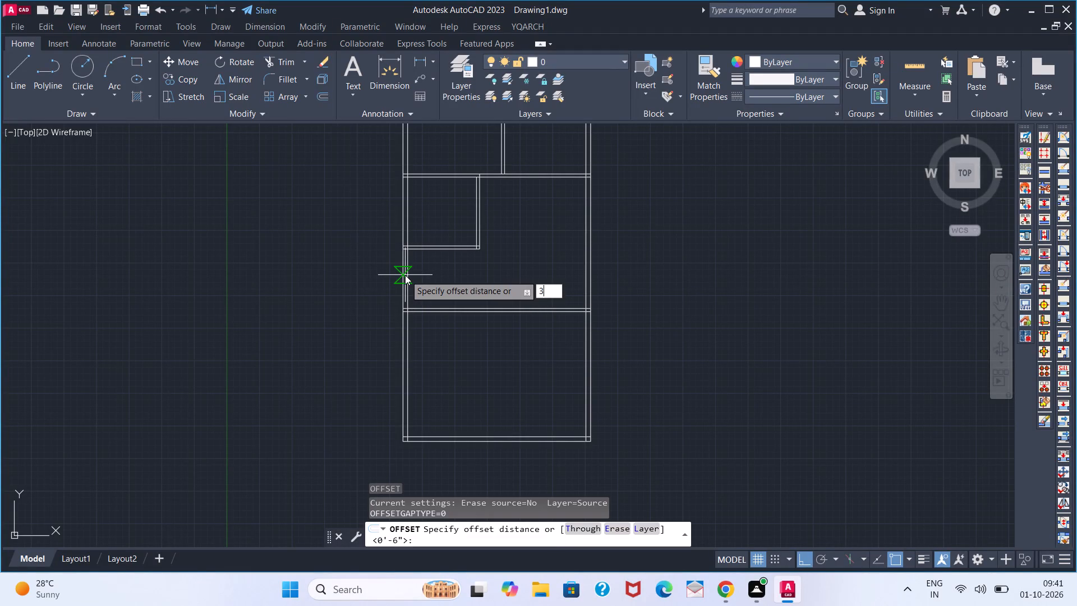
key("apostrophe")
key("Return")
left_click(405, 275)
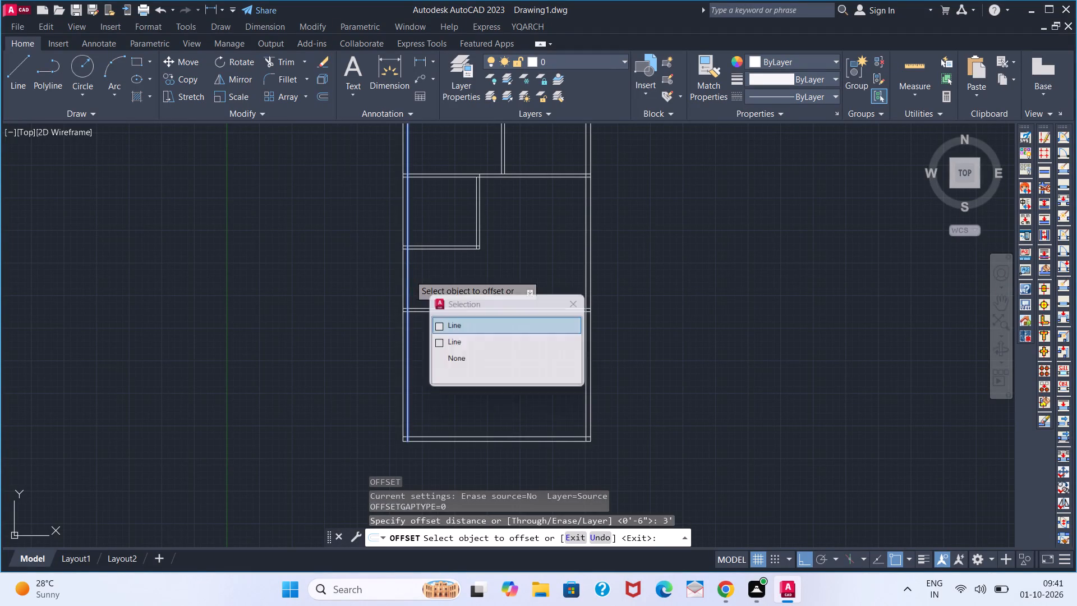
left_click(442, 274)
left_click(442, 274)
left_click(438, 250)
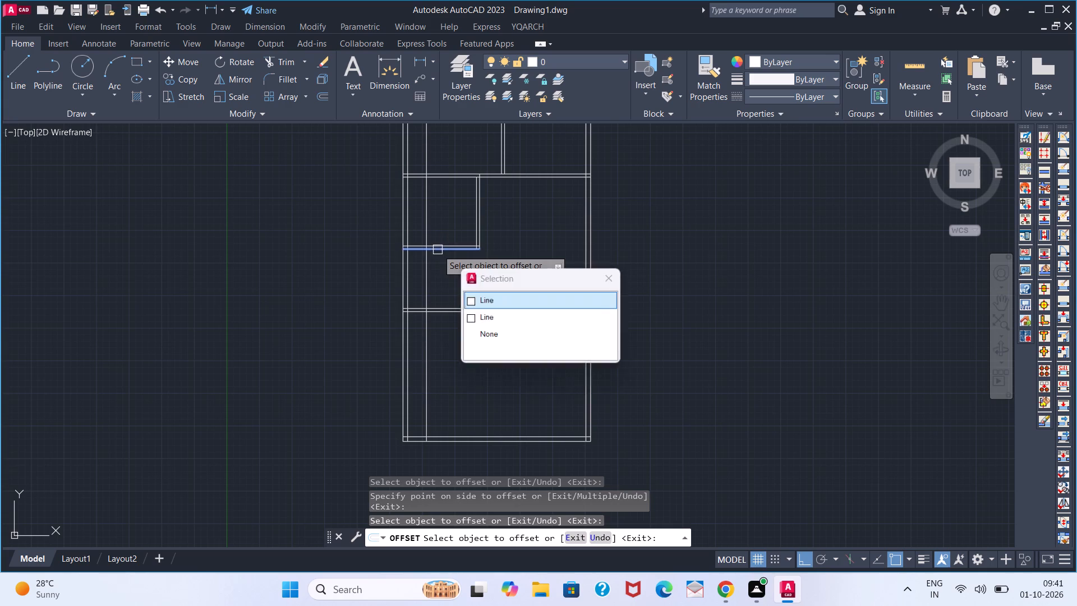
left_click(435, 279)
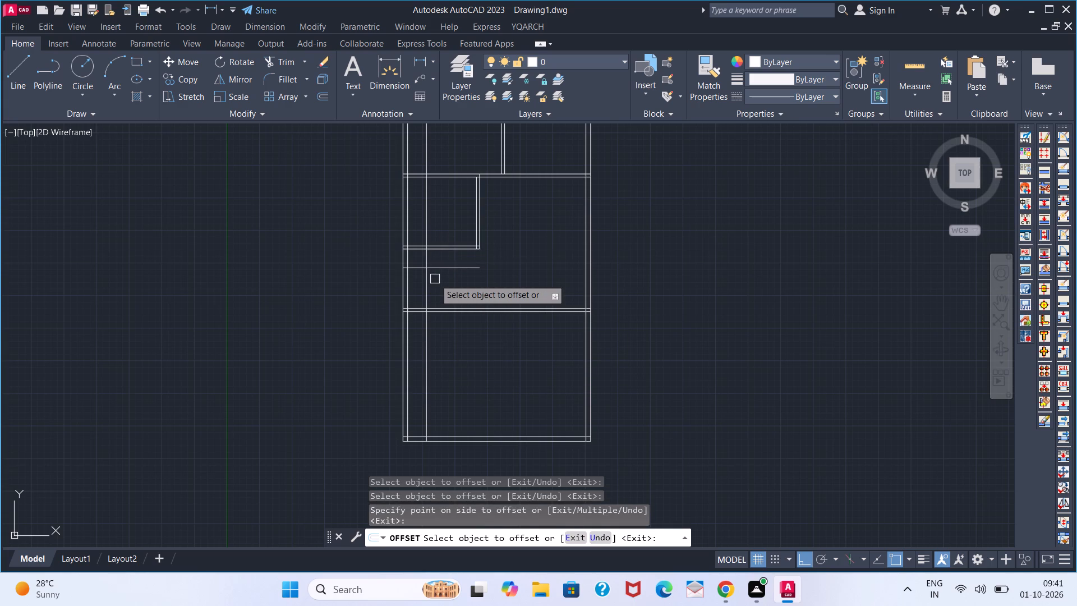
key("space")
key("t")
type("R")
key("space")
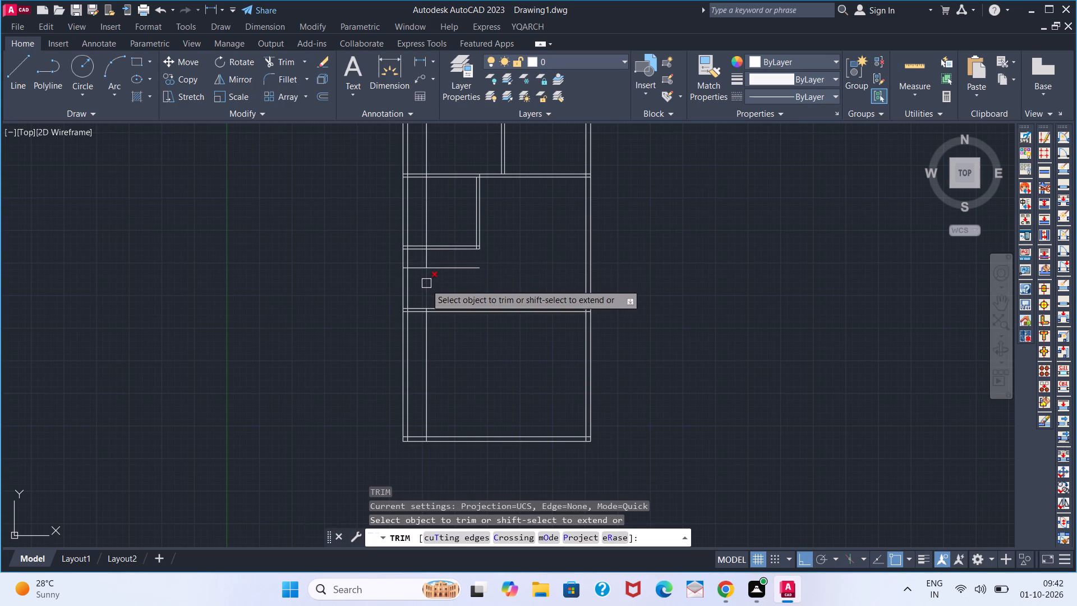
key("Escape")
Offset the new horizontal line 6" downward and the new vertical line 6" to the right as partition walls.
key("o")
key("Return")
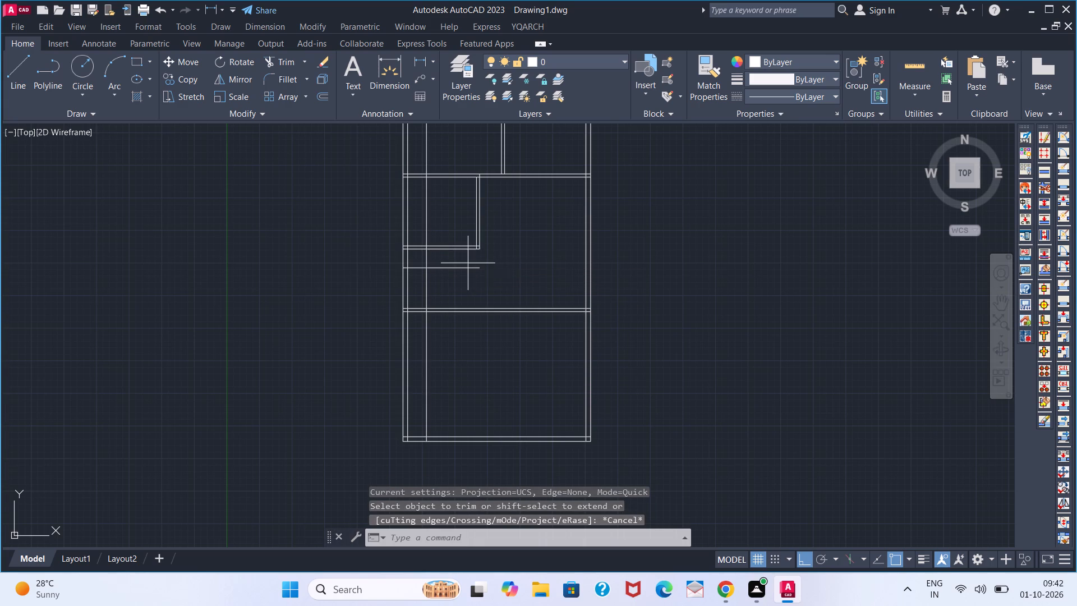
key("6")
key("Return")
left_click(465, 267)
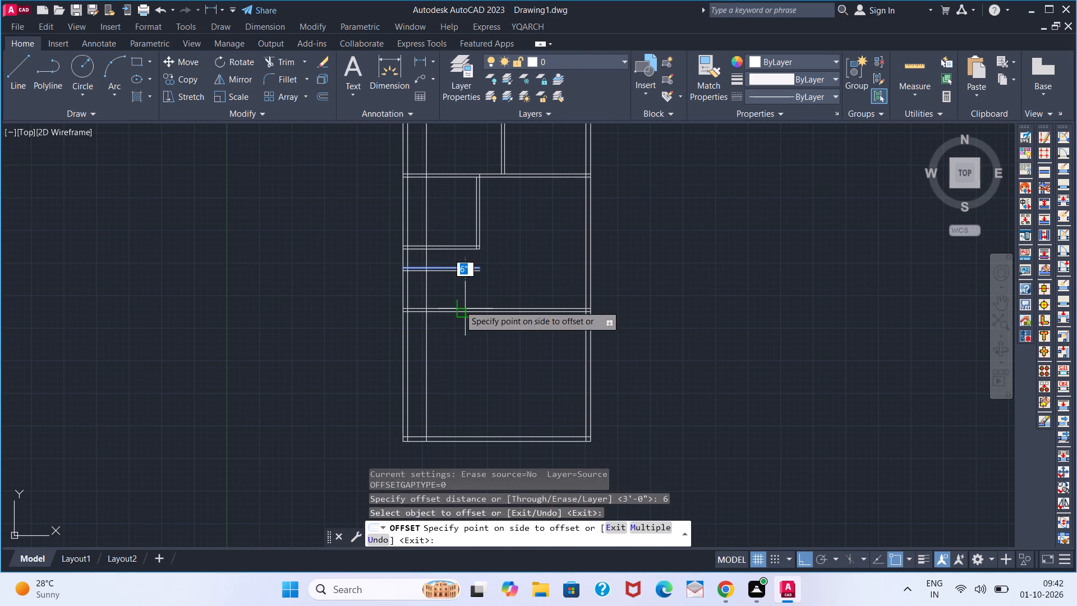
left_click(459, 305)
left_click_drag(424, 280, 431, 280)
left_click(464, 283)
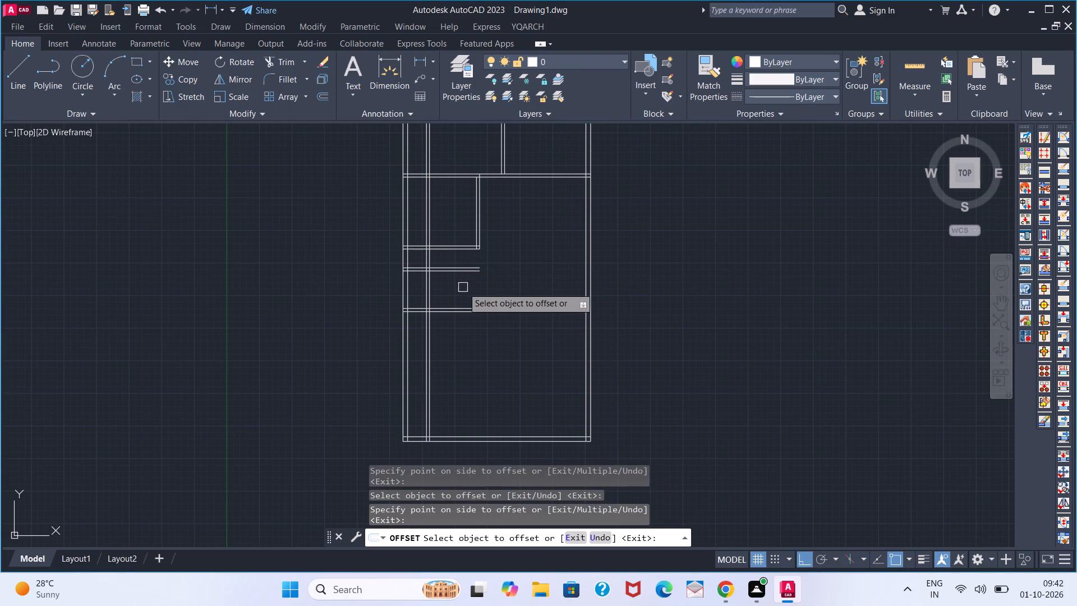
key("space")
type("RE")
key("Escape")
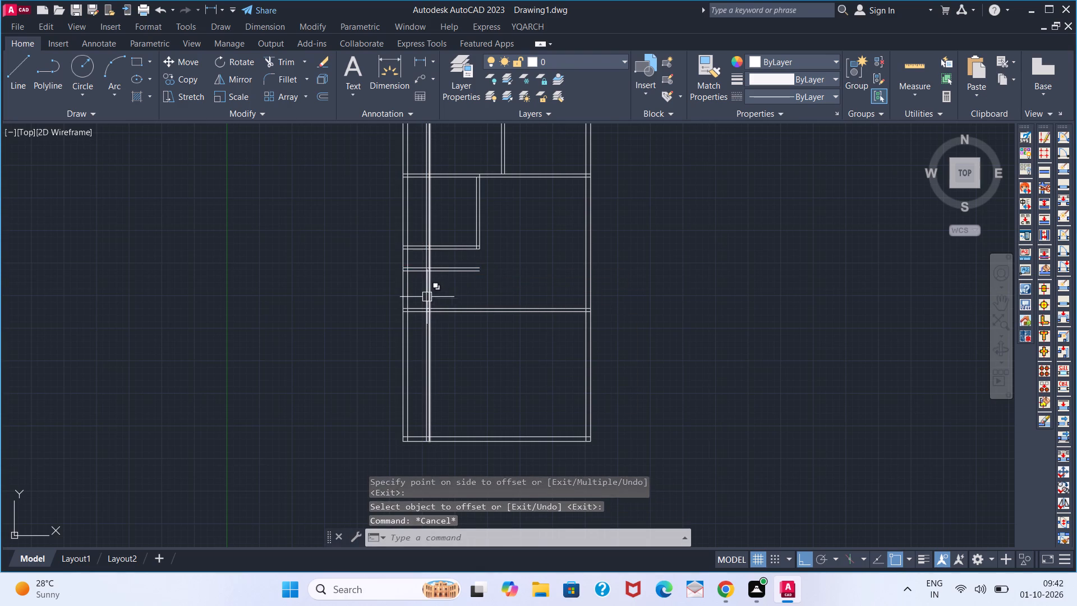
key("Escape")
Trim the new horizontal lines right of the new vertical wall and the vertical lines below them, forming a closed lower-right corner.
key("t")
type("R")
key("space")
scroll(420, 286, "up", 3)
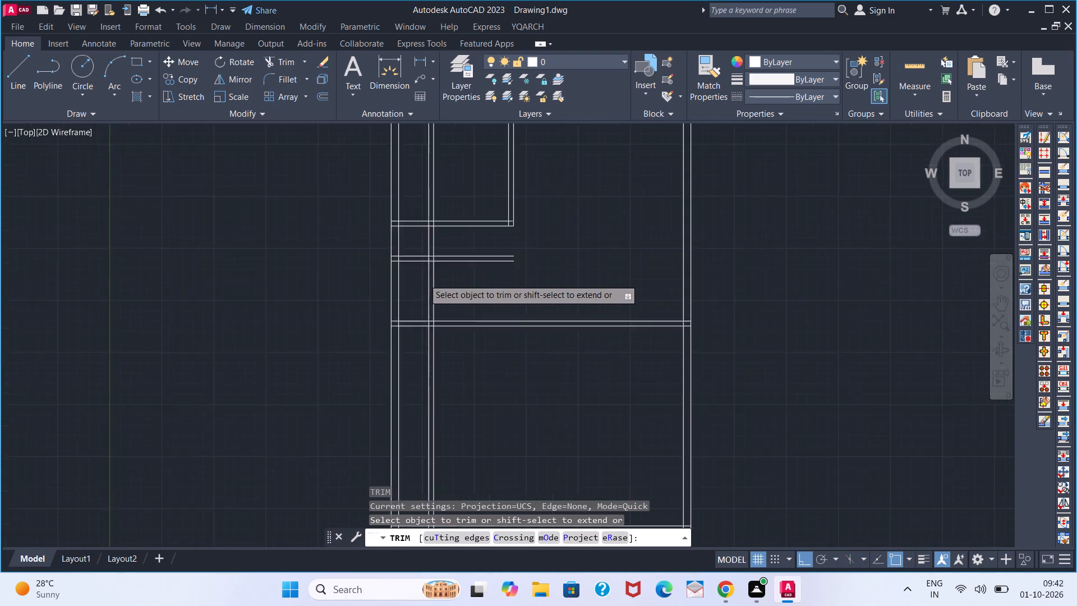
middle_click_drag(434, 255, 429, 309)
scroll(429, 307, "down", 2)
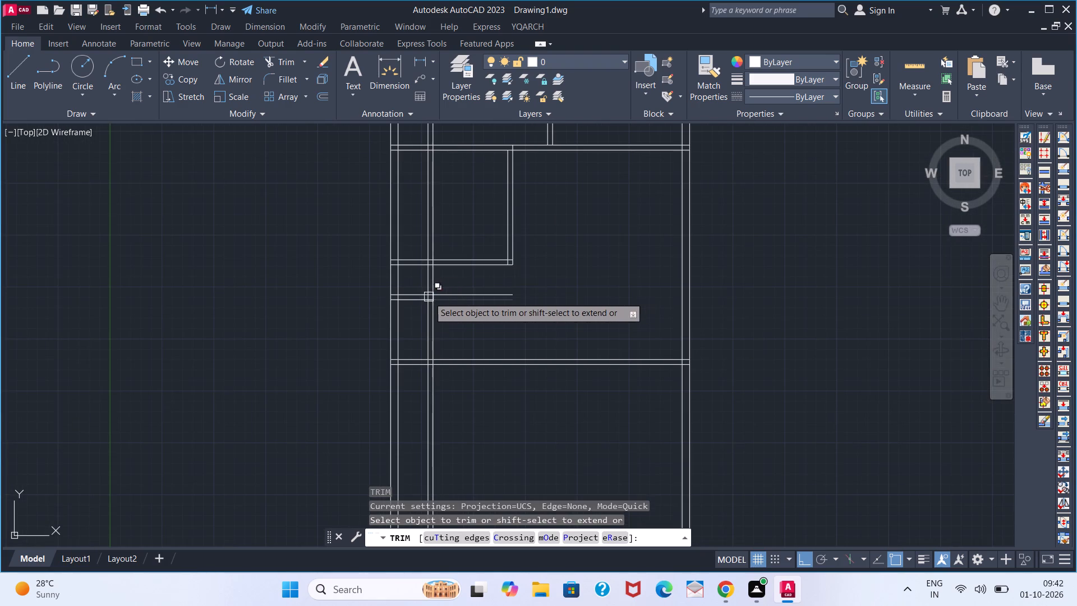
scroll(429, 297, "up", 4)
left_click(482, 276)
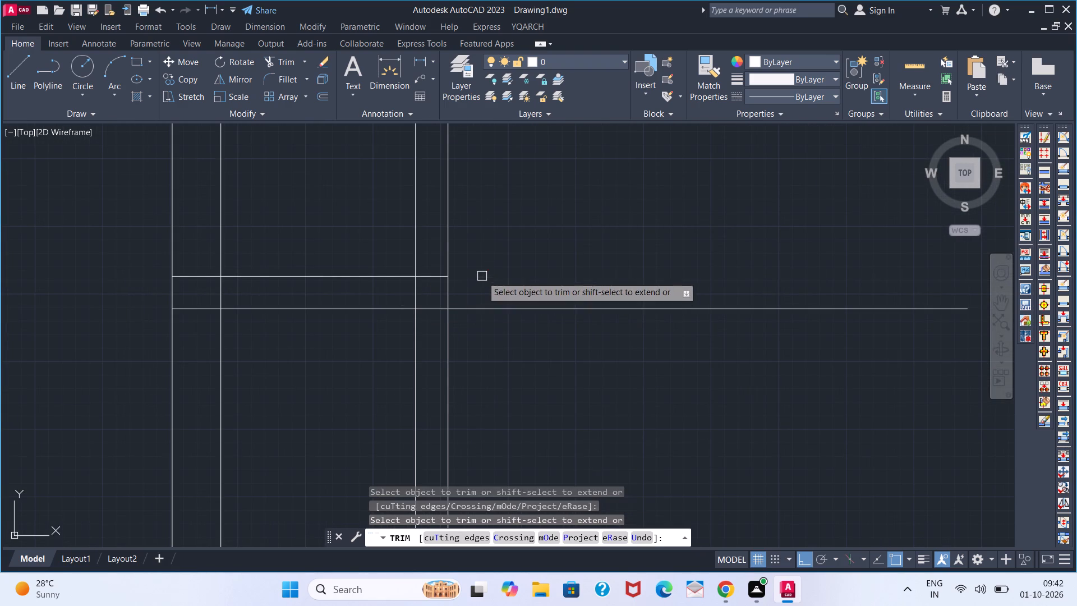
left_click(468, 311)
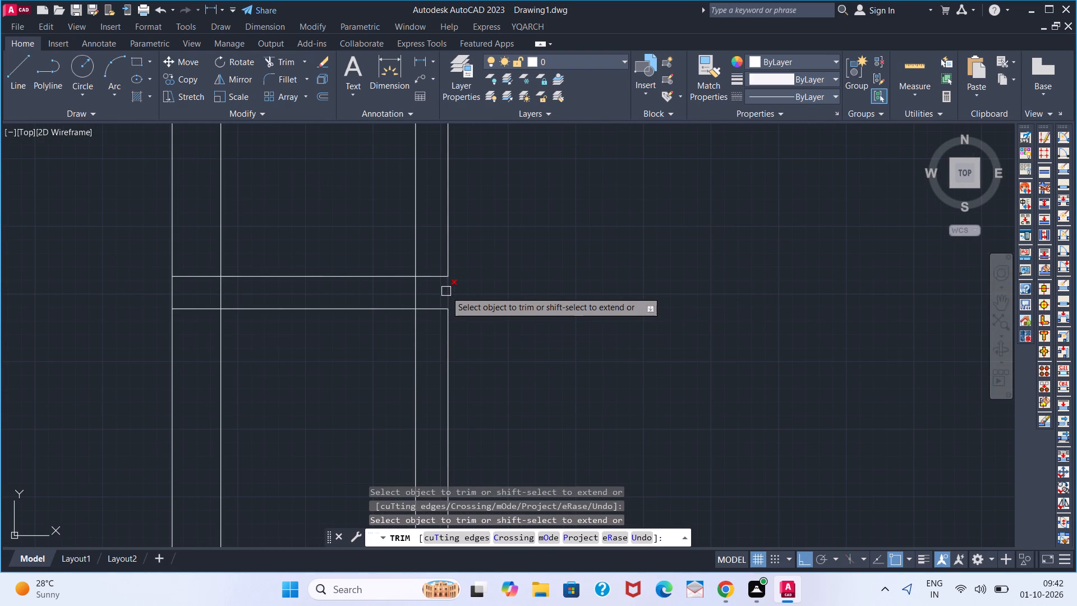
left_click(446, 291)
key("ctrl+z")
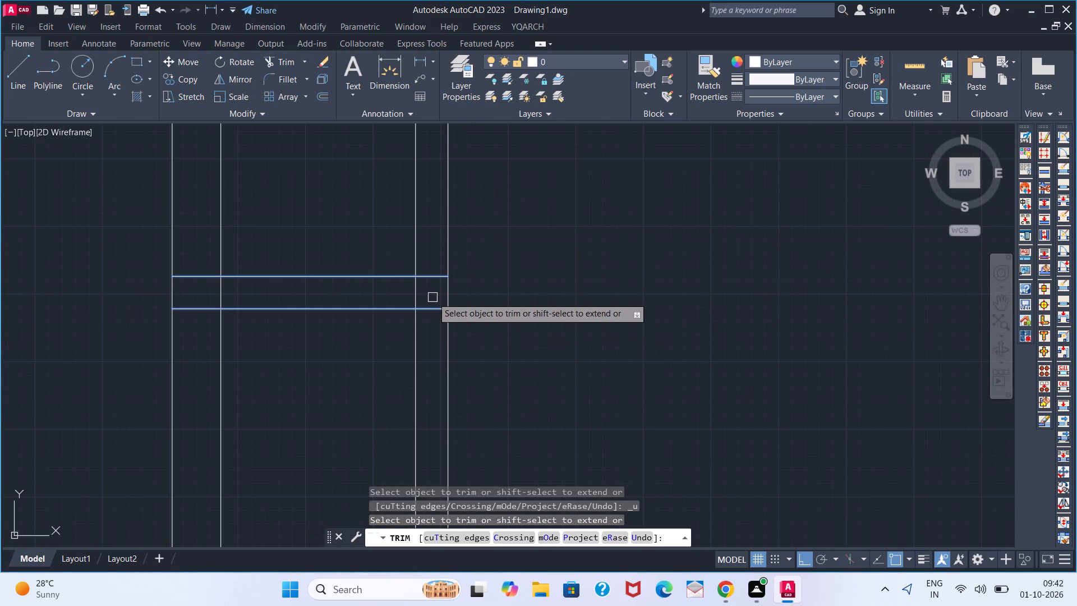
left_click_drag(374, 378, 428, 375)
left_click(453, 343)
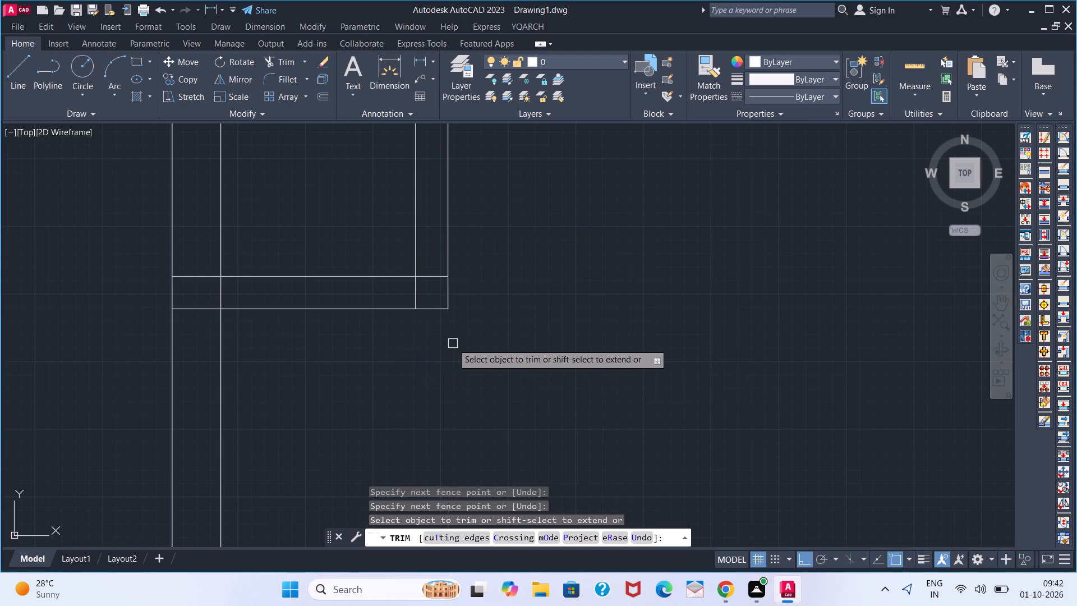
Trim the two new vertical lines where they cross the thickness of the left room's bottom partition.
scroll(385, 343, "down", 4)
scroll(398, 301, "up", 5)
left_click(389, 297)
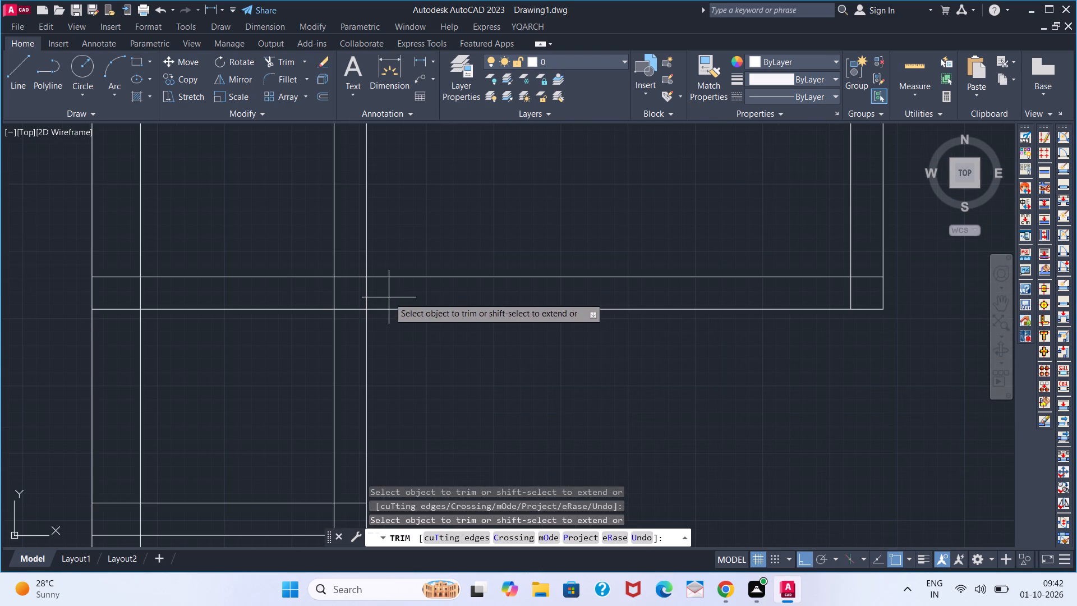
left_click(329, 291)
key("space")
Delete the two leftover vertical lines running through the rooms above the new 3' space.
scroll(380, 385, "down", 4)
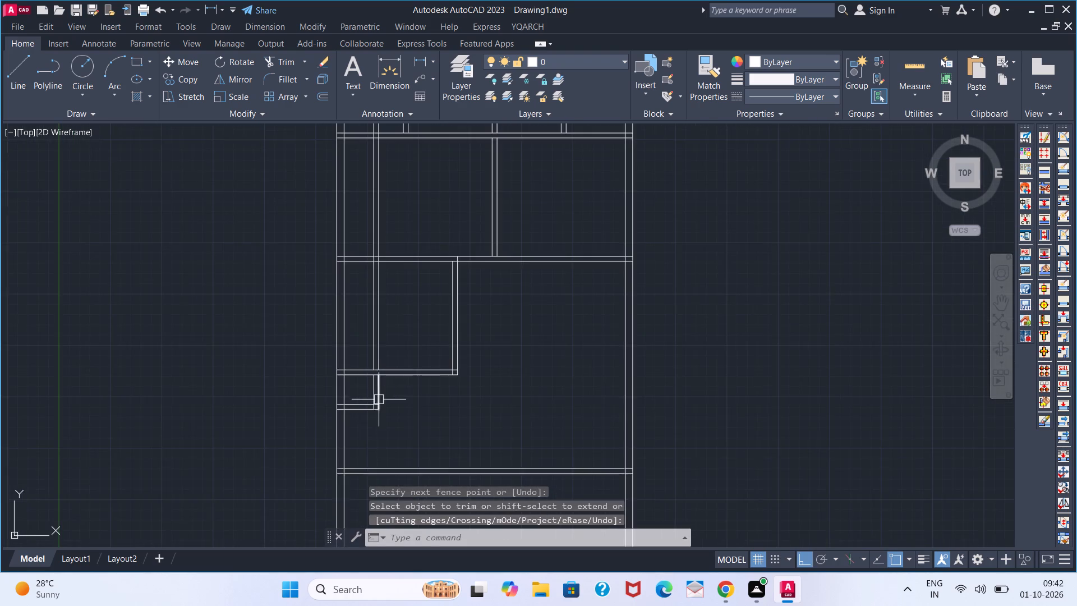
middle_click_drag(403, 391, 464, 361)
scroll(464, 361, "down", 1)
left_click_drag(473, 272, 447, 288)
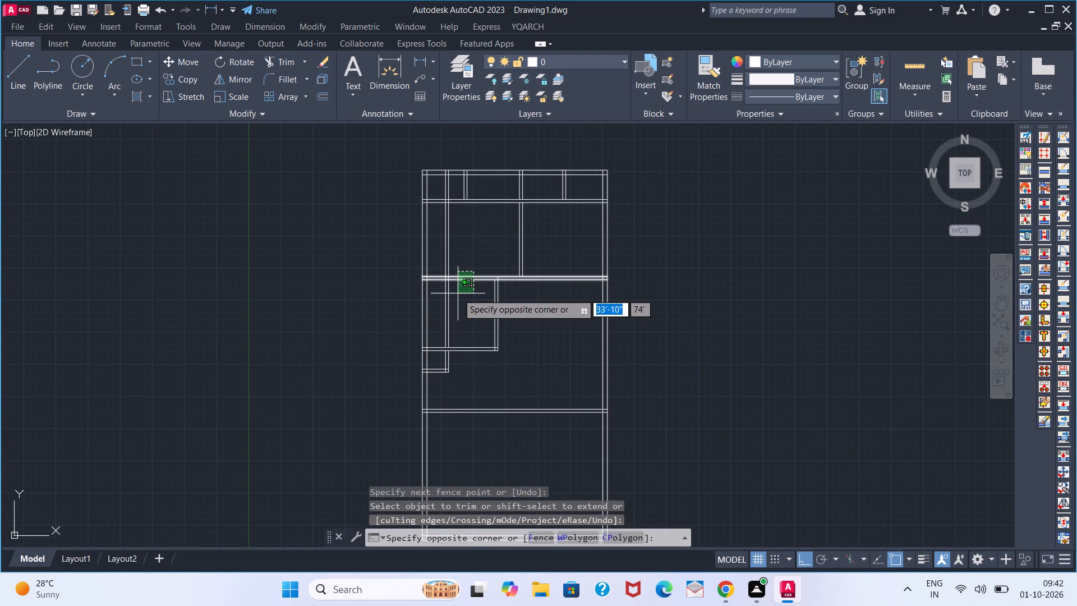
key("Escape")
left_click(464, 305)
left_click(440, 320)
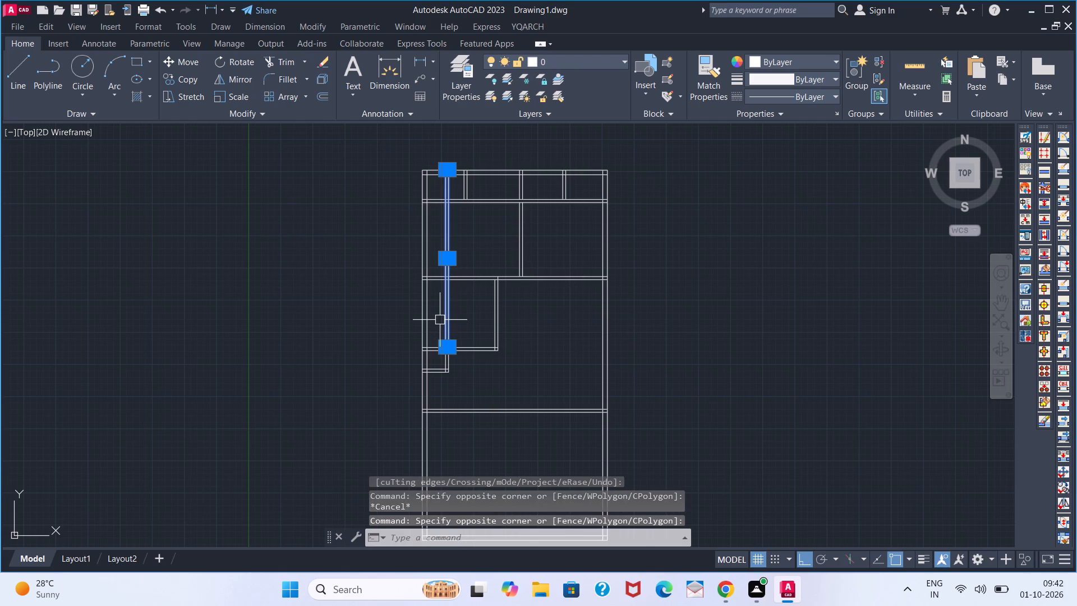
key("Delete")
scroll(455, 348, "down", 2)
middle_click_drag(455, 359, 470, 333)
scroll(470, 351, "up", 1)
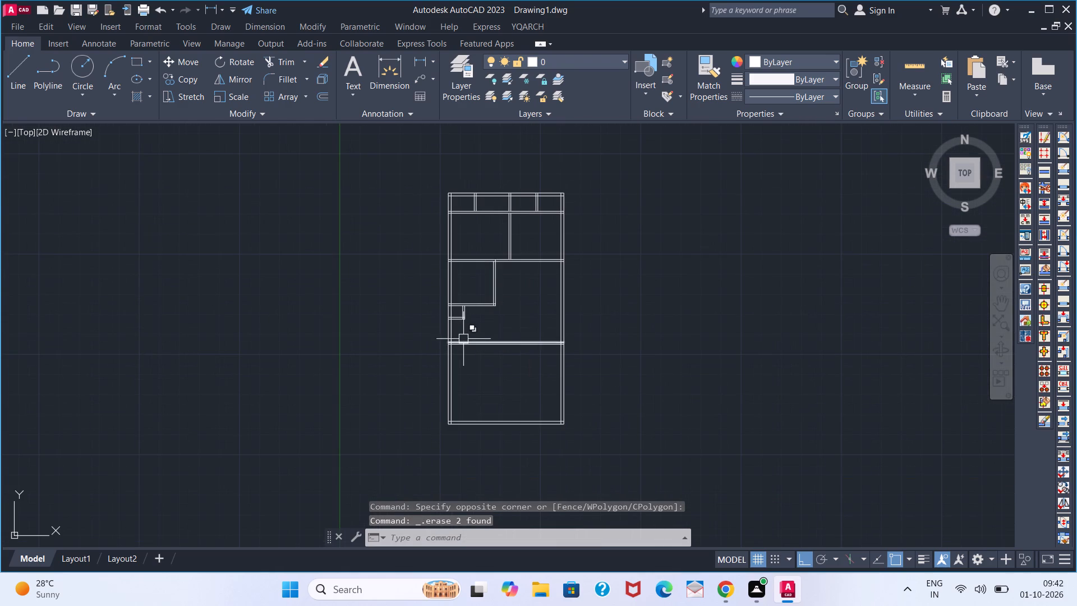
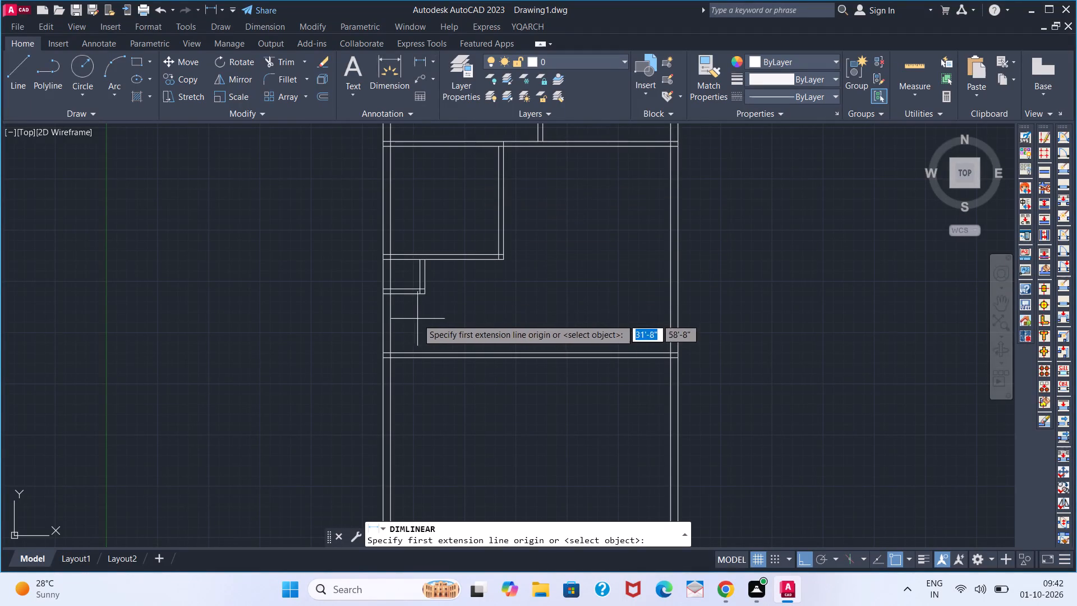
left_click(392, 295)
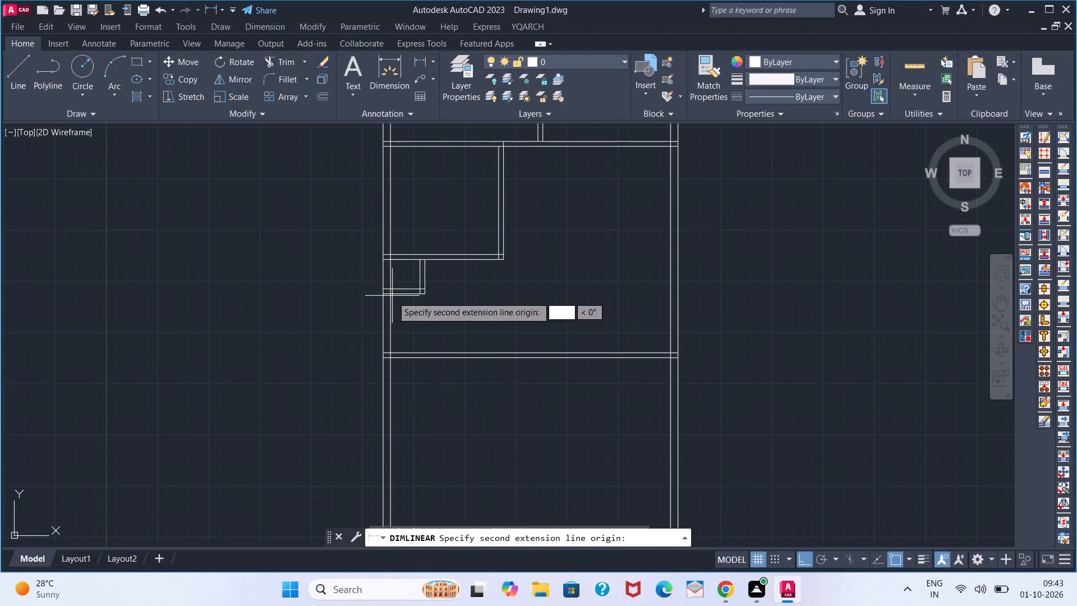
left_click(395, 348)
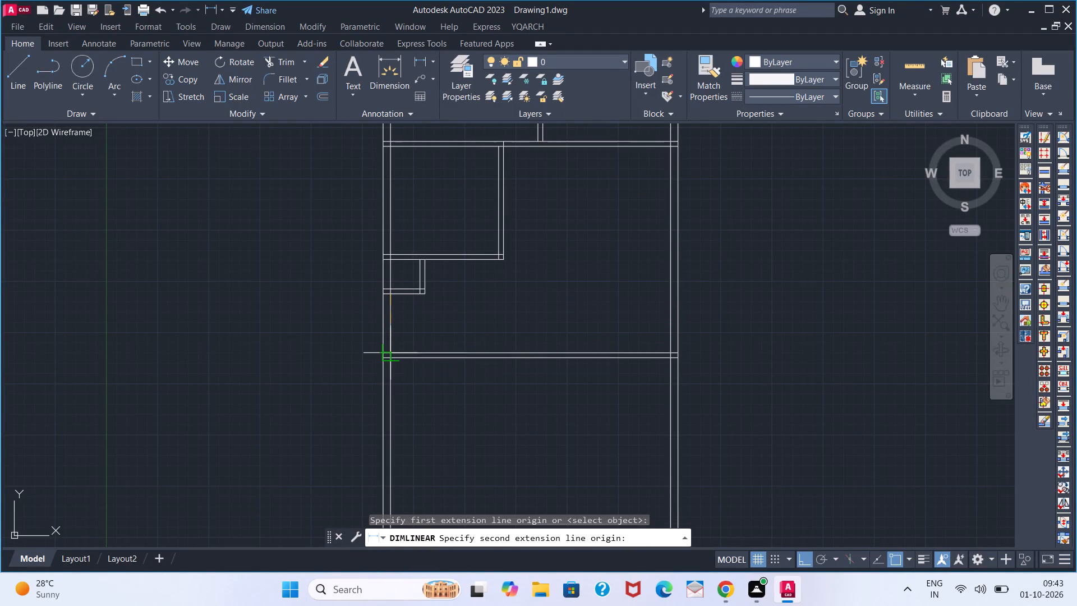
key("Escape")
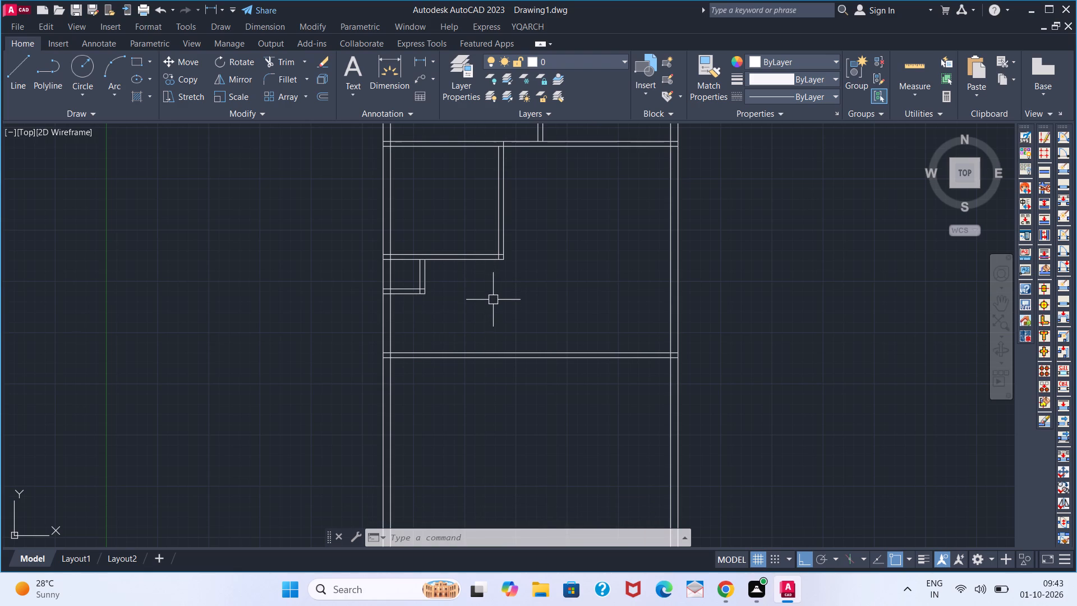
Draw a vertical line in line with the left room's right wall, from the small space's bottom-wall level down to the horizontal partition.
key("l")
key("Return")
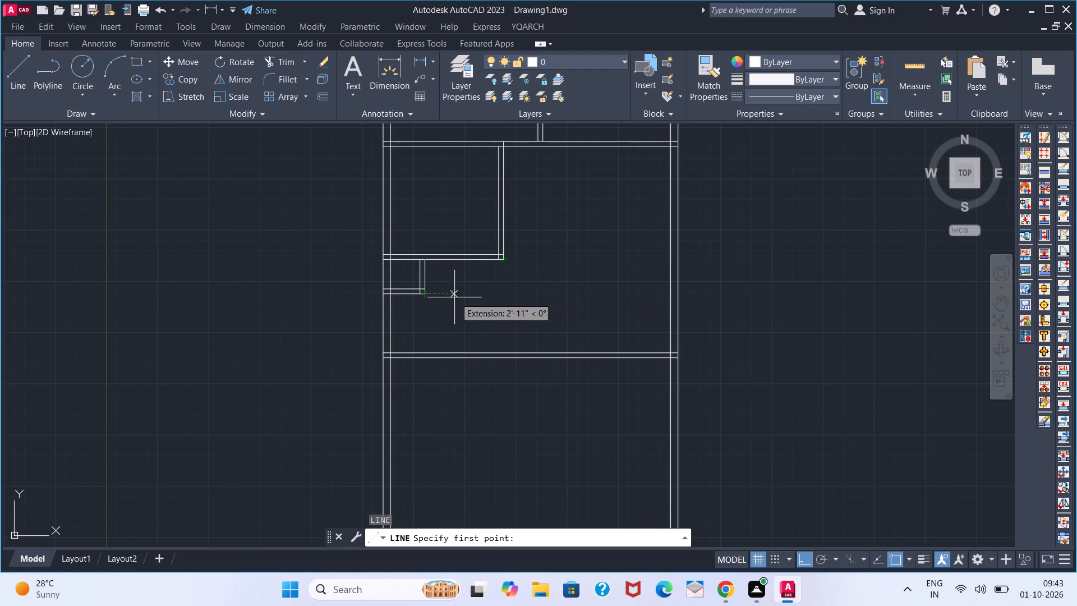
left_click(507, 299)
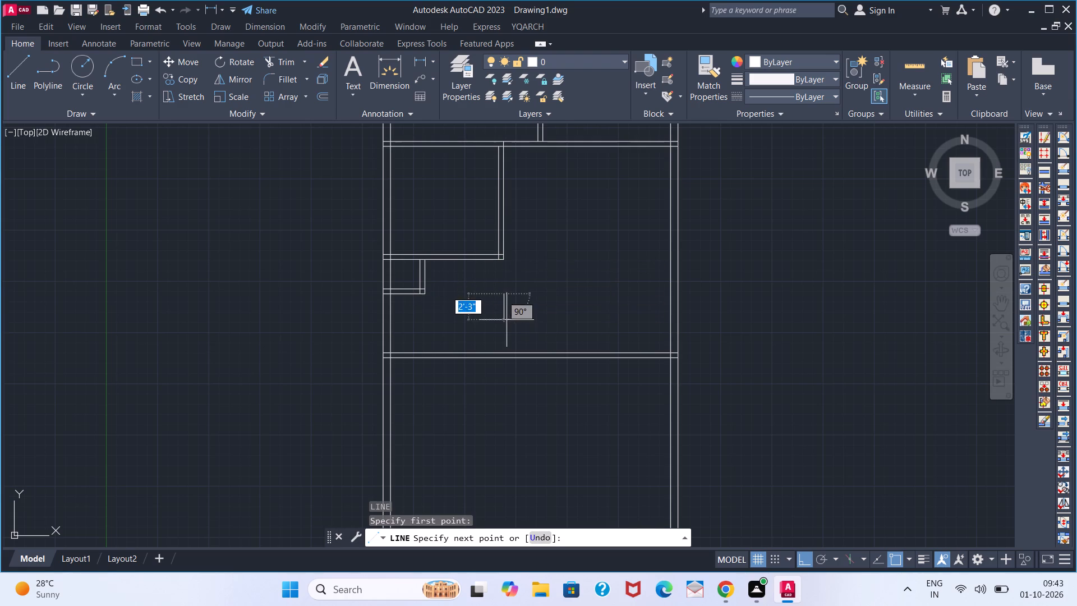
scroll(502, 347, "up", 4)
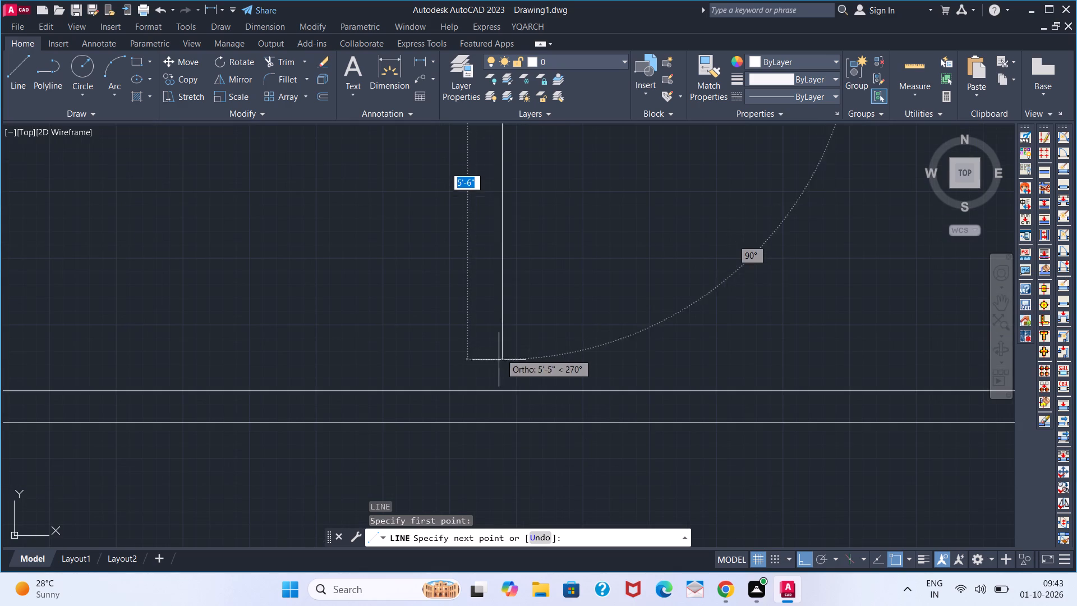
left_click(493, 383)
key("ctrl+z")
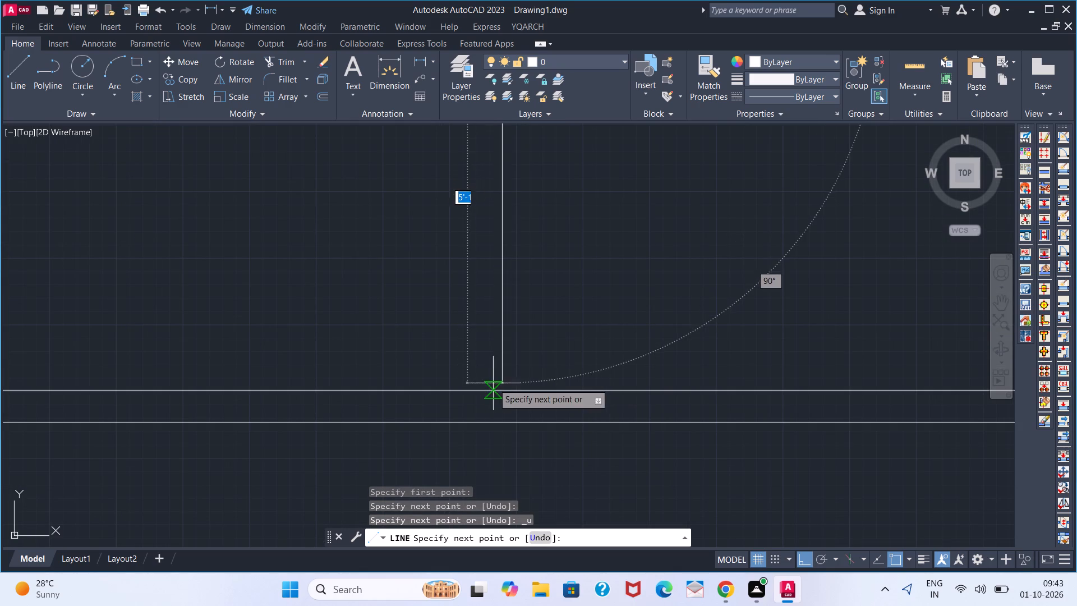
left_click(501, 387)
key("space")
scroll(502, 373, "down", 3)
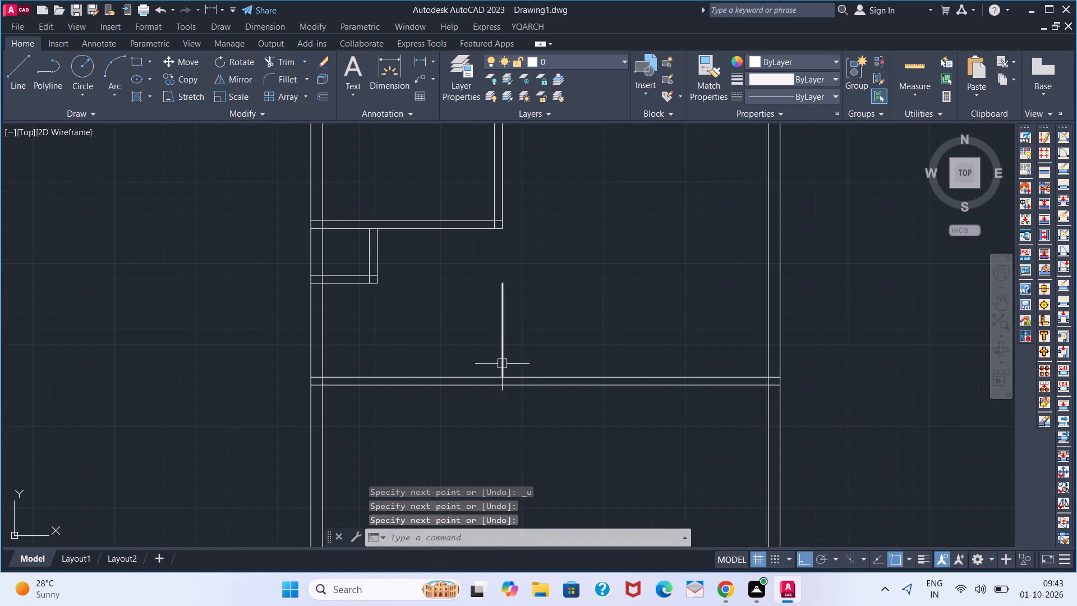
Offset the new vertical line 6" to the left to form a partition wall.
key("o")
key("Return")
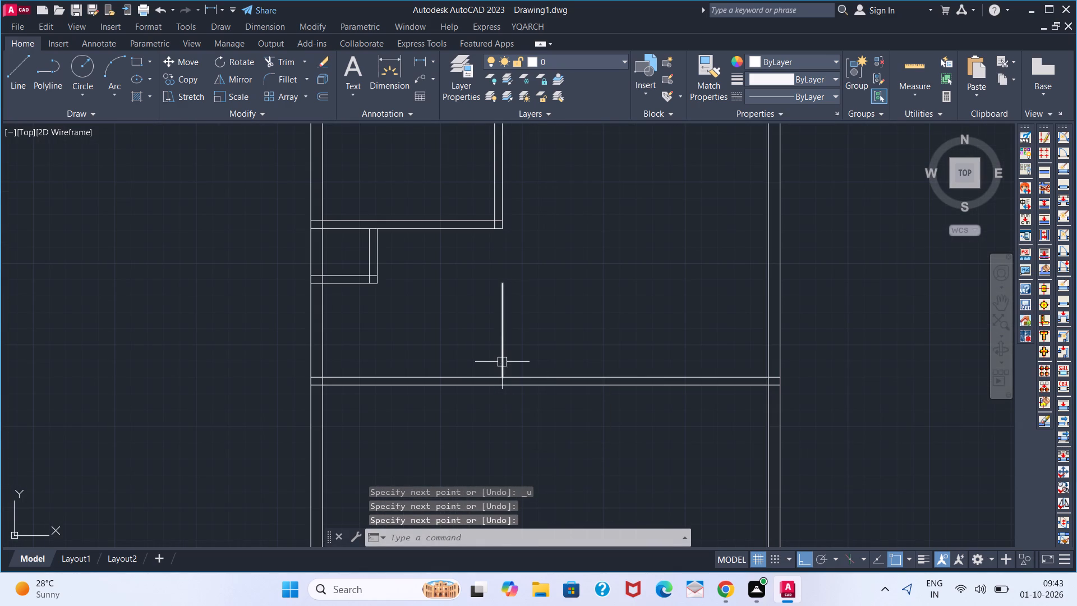
key("6")
key("Return")
left_click(502, 362)
left_click(465, 360)
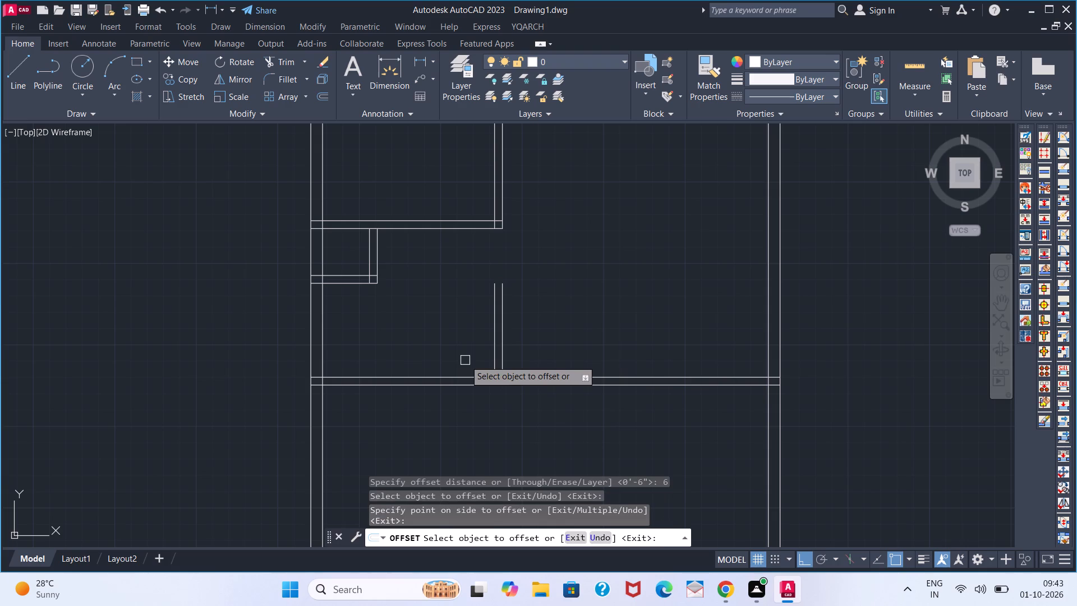
key("space")
Draw a short horizontal line closing the open upper end of the new 6" partition wall.
key("l")
key("Return")
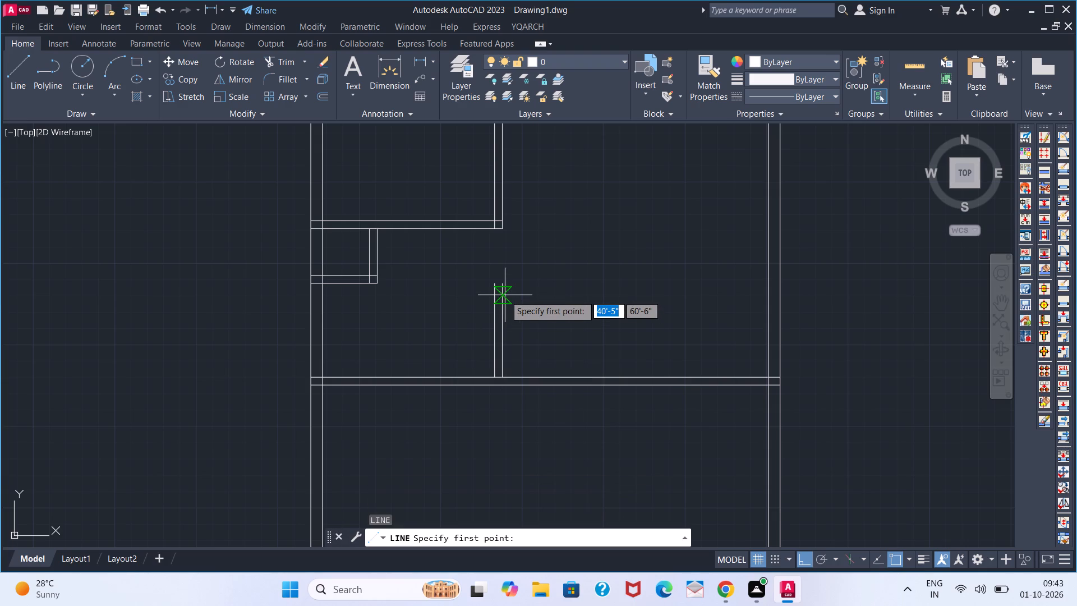
left_click(503, 292)
left_click(493, 291)
key("space")
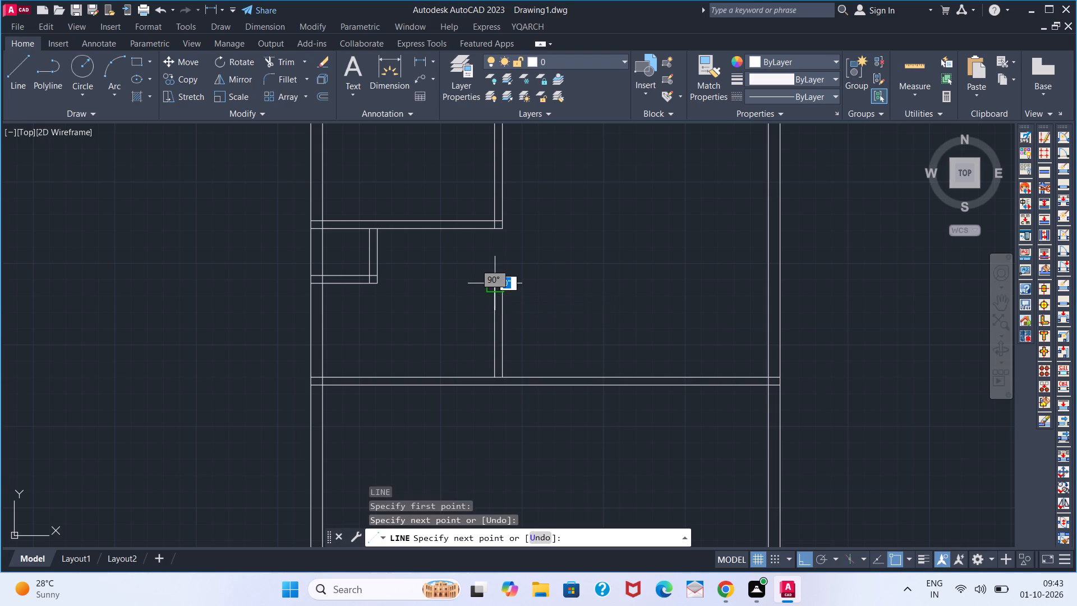
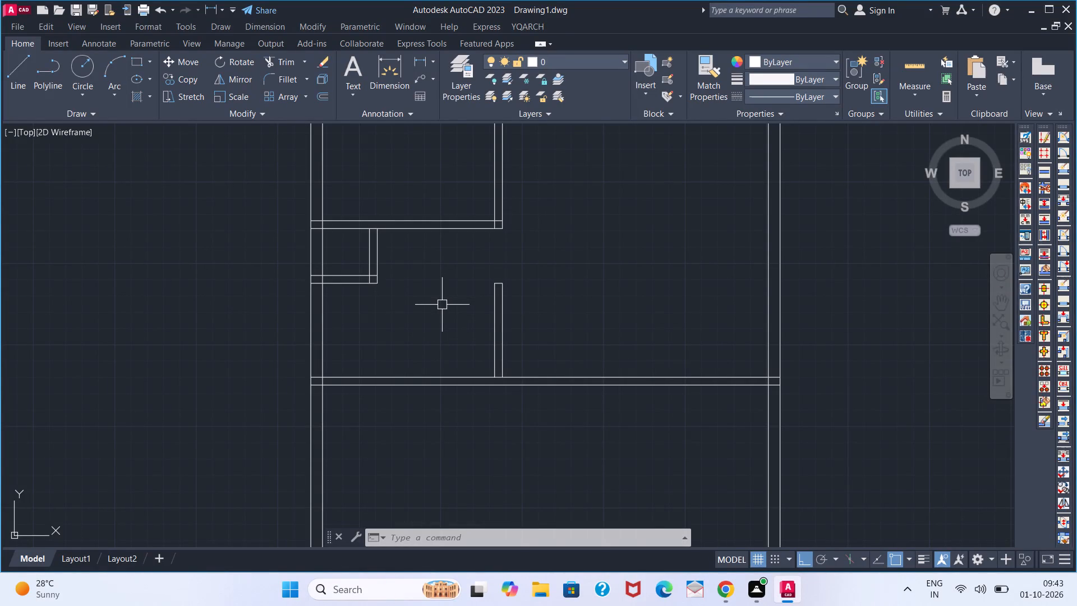
Offset the lower horizontal partition's upper line 2' upward and the left outer wall's inner line 2' inward.
scroll(428, 269, "down", 4)
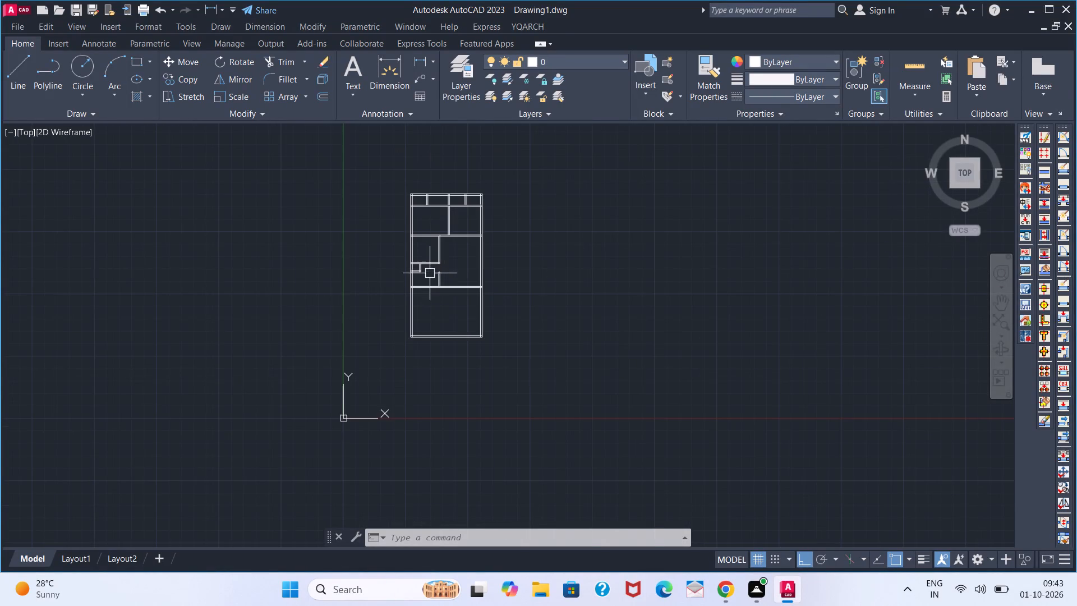
middle_click_drag(430, 284, 420, 327)
scroll(413, 325, "up", 1)
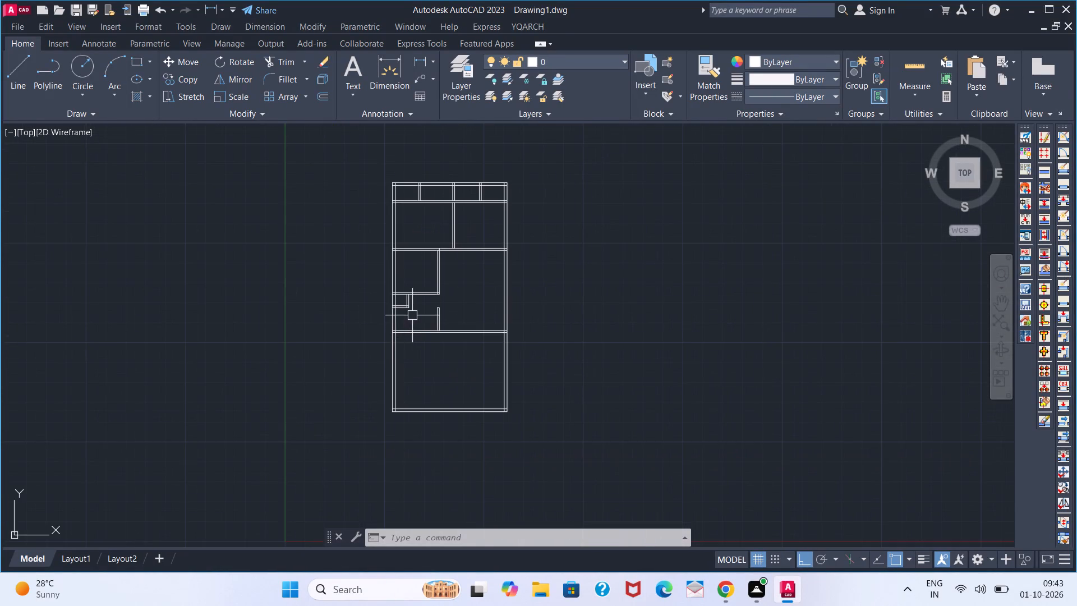
scroll(414, 316, "up", 2)
key("o")
key("Return")
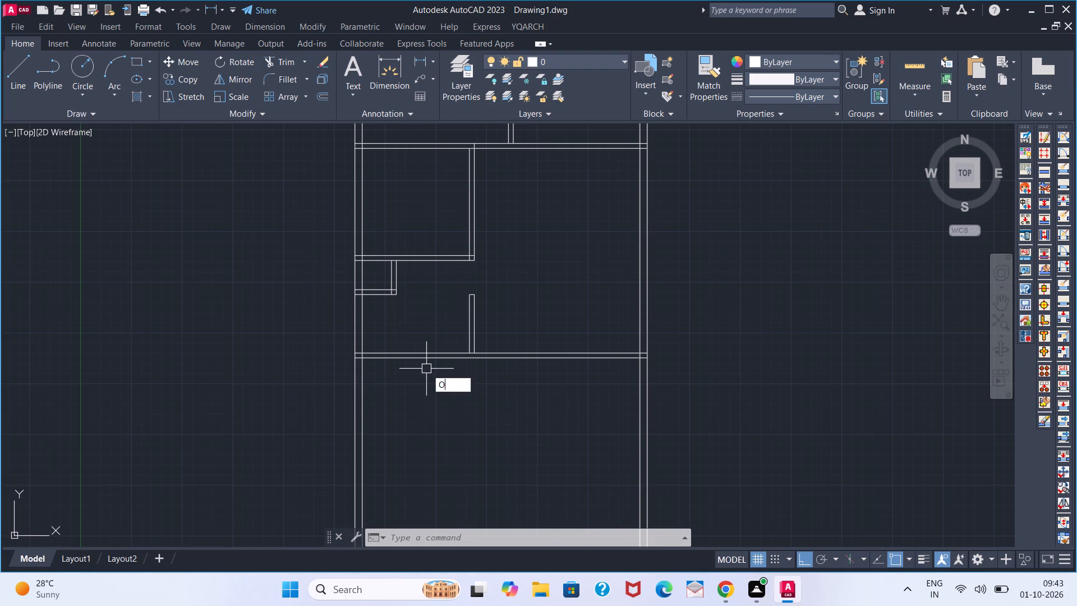
key("2")
key("apostrophe")
key("Return")
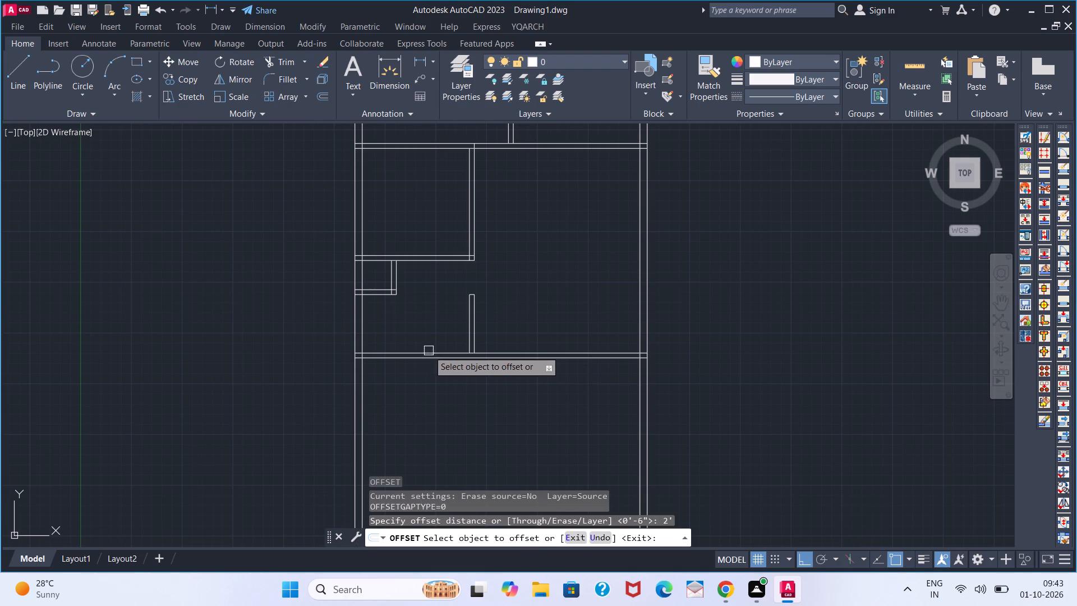
left_click(429, 351)
left_click(436, 328)
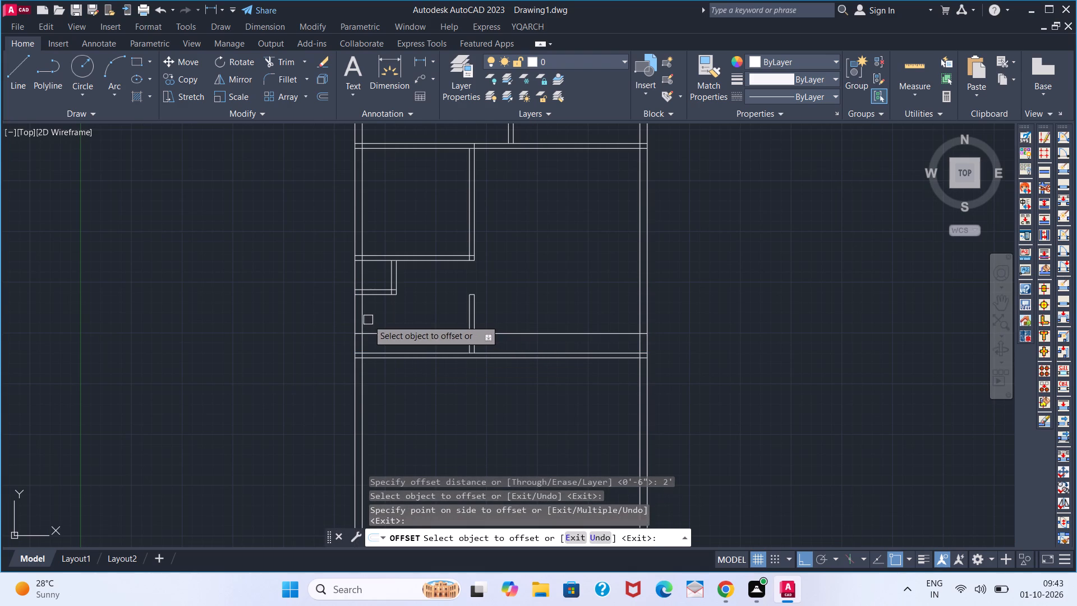
left_click(362, 319)
left_click(438, 316)
key("space")
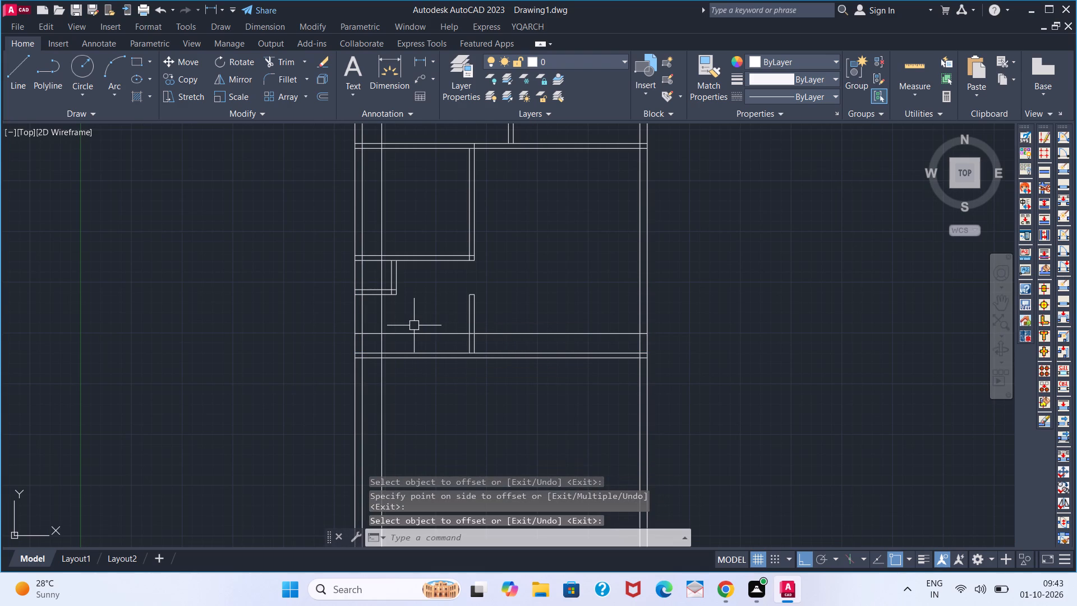
Trim the vertical offset line to between the small space's bottom wall and the horizontal partition, erasing its excess above and below.
type("TR")
key("space")
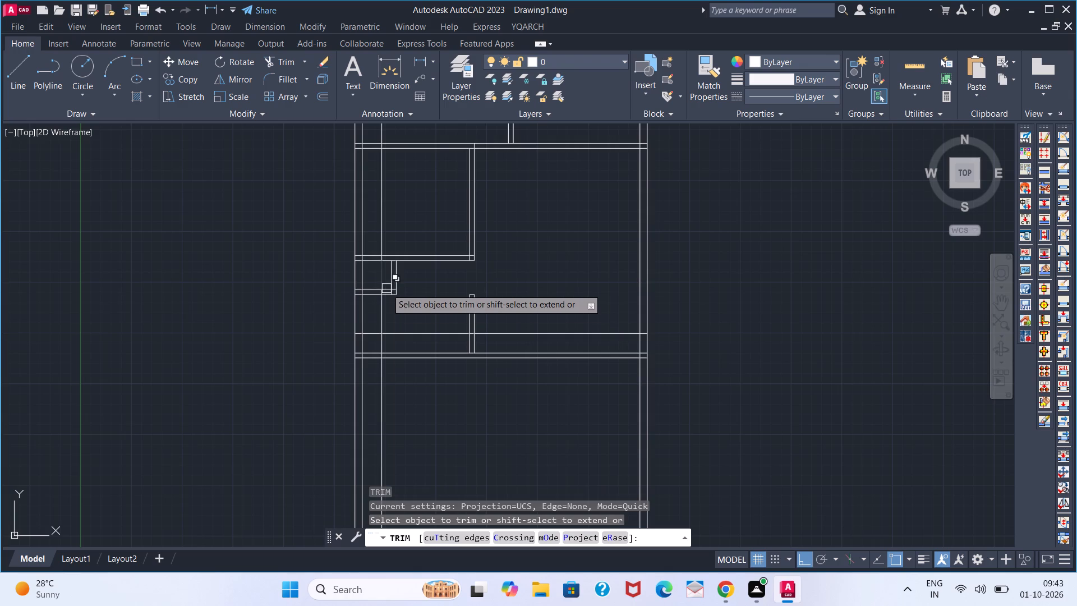
scroll(378, 289, "up", 4)
left_click(387, 302)
scroll(390, 313, "down", 4)
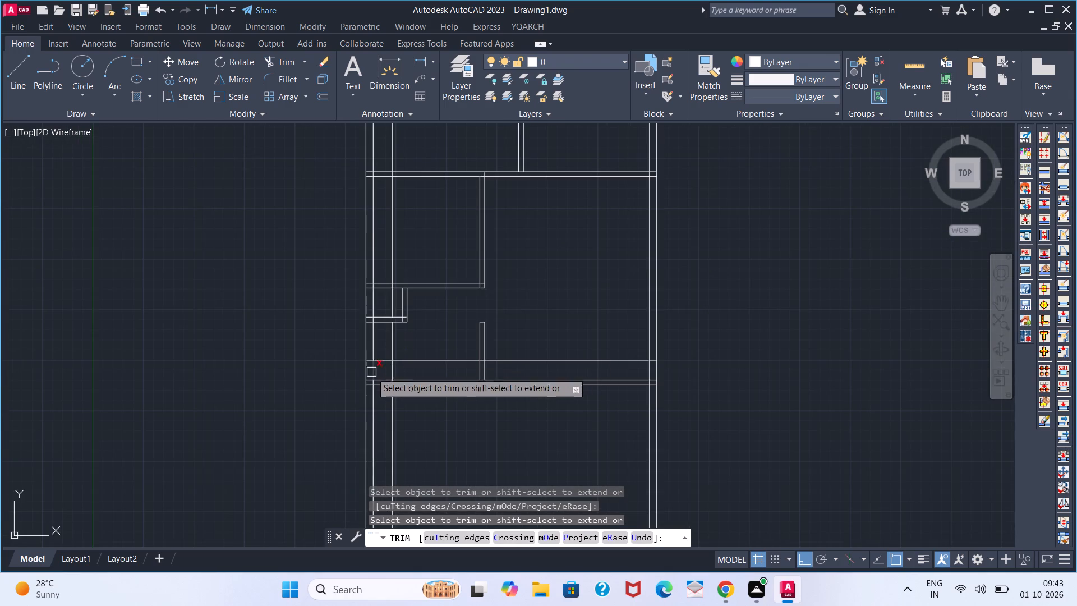
scroll(370, 367, "up", 4)
left_click(363, 338)
scroll(414, 379, "down", 3)
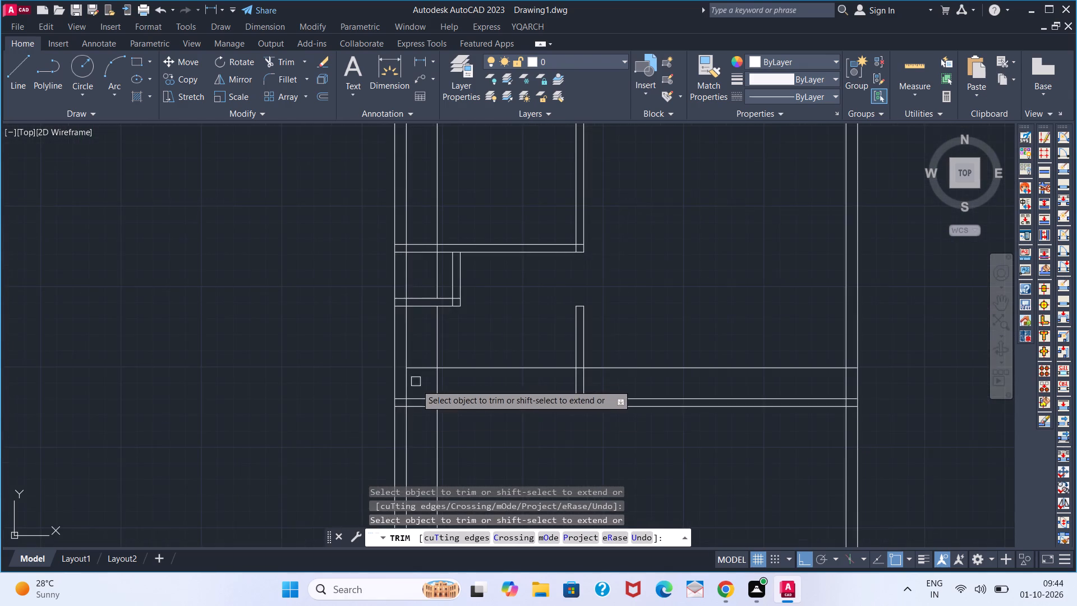
scroll(425, 405, "up", 4)
left_click(493, 397)
key("space")
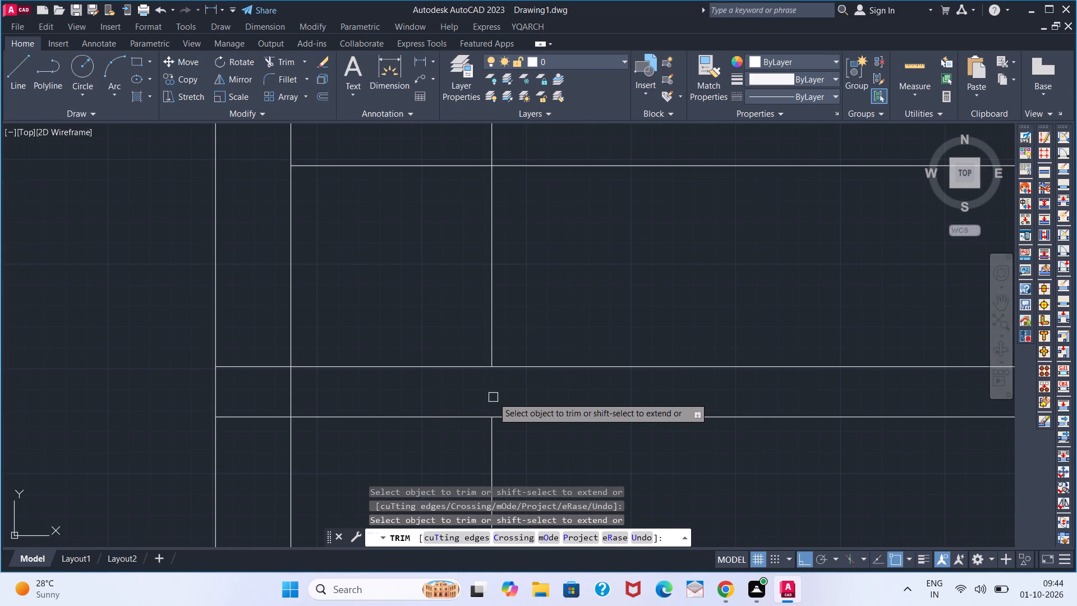
scroll(493, 397, "down", 5)
left_click(487, 276)
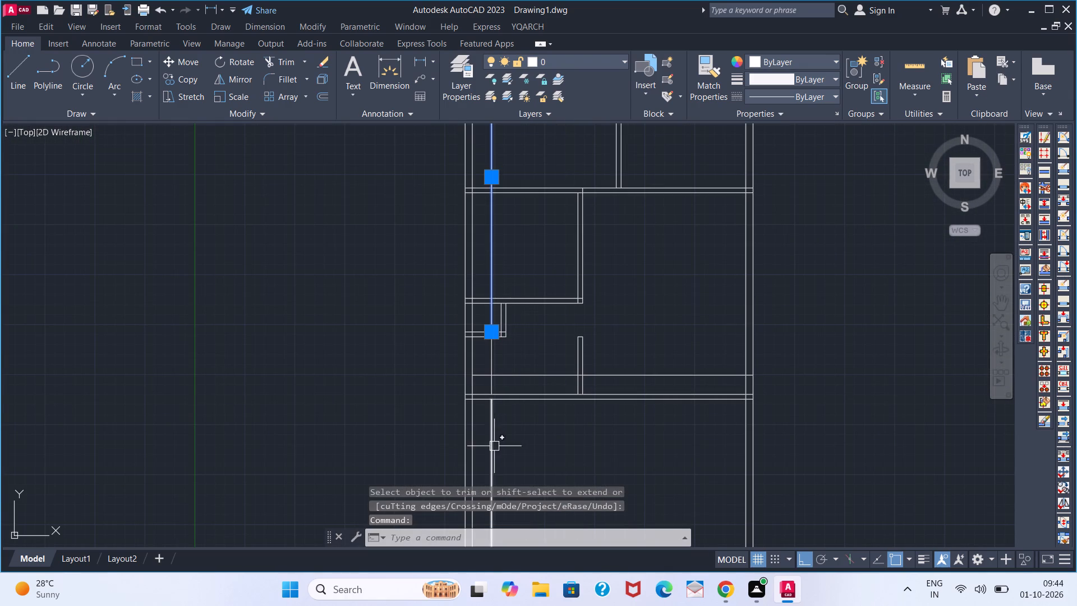
left_click(494, 446)
key("Delete")
middle_click_drag(545, 415, 440, 382)
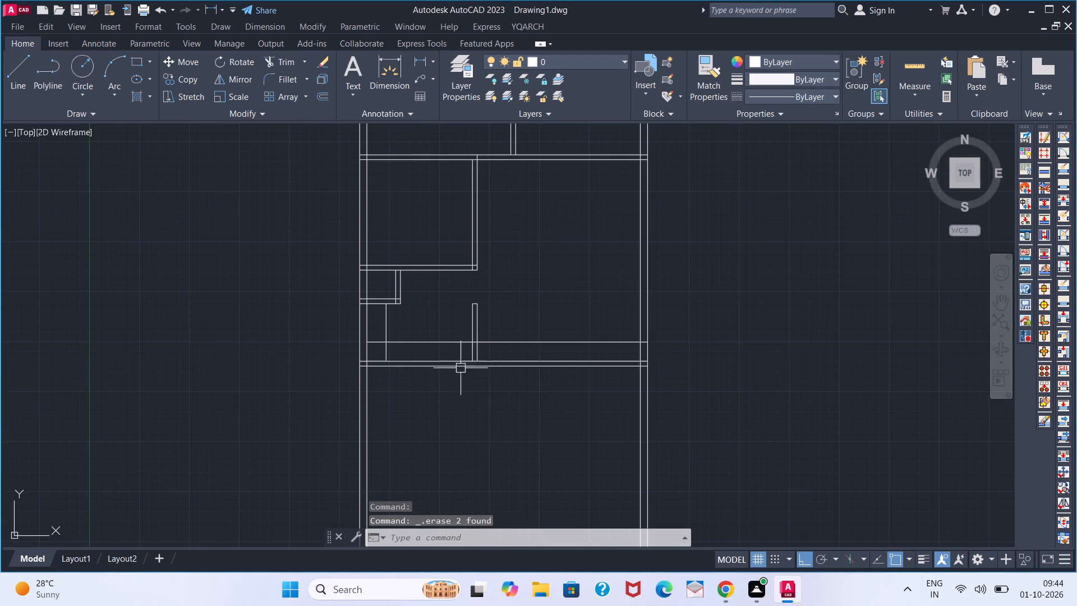
Trim the horizontal offset line at the short 6" vertical partition and erase its excess in the large space to the right.
scroll(473, 350, "up", 4)
type("TR")
key("space")
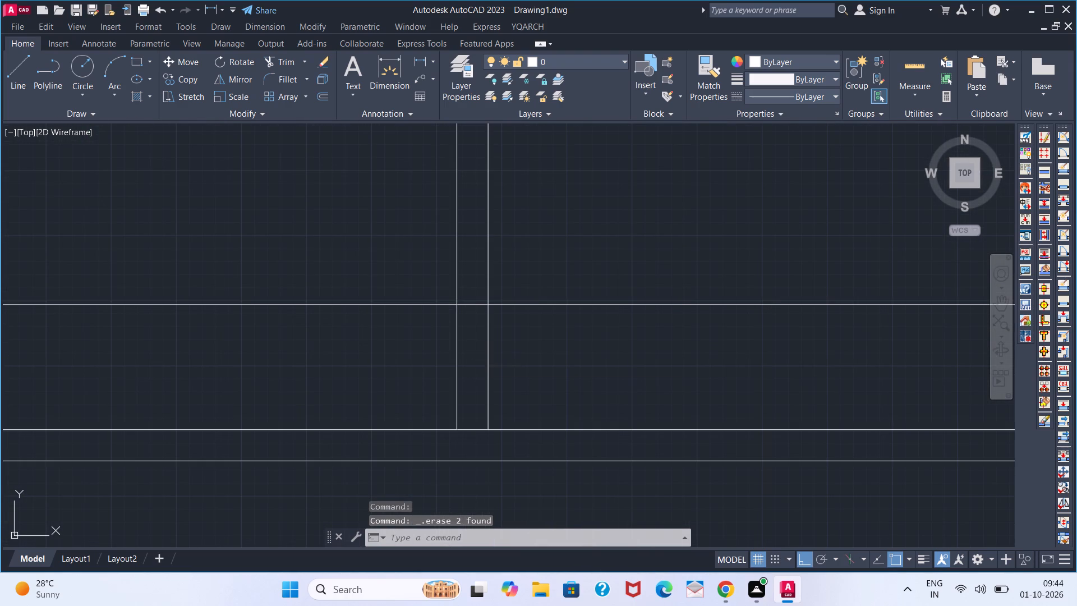
left_click(470, 295)
left_click(464, 333)
key("space")
left_click(524, 306)
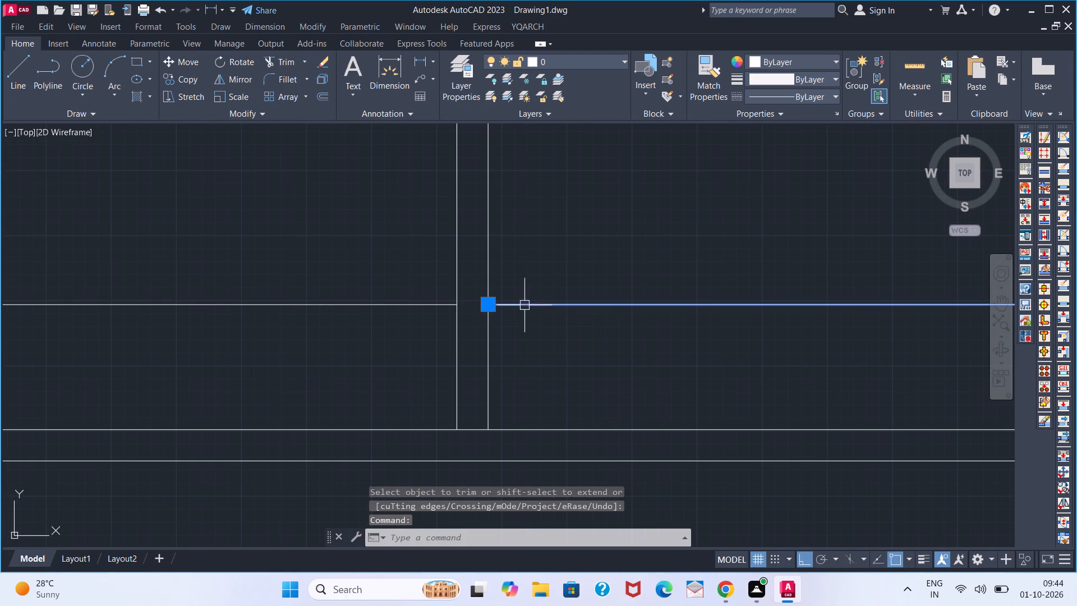
key("Delete")
Trim the two 2' offset lines where they cross so they meet in a clean L-shaped corner.
scroll(463, 353, "down", 5)
middle_click_drag(413, 337, 441, 338)
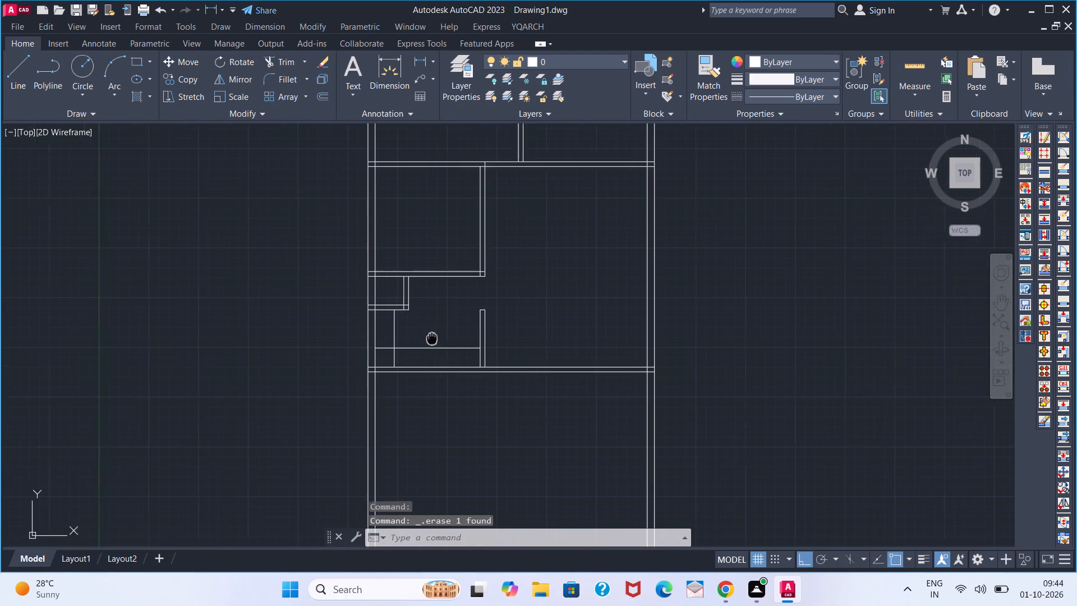
middle_click_drag(441, 338, 469, 344)
scroll(445, 355, "up", 4)
type("TR")
key("space")
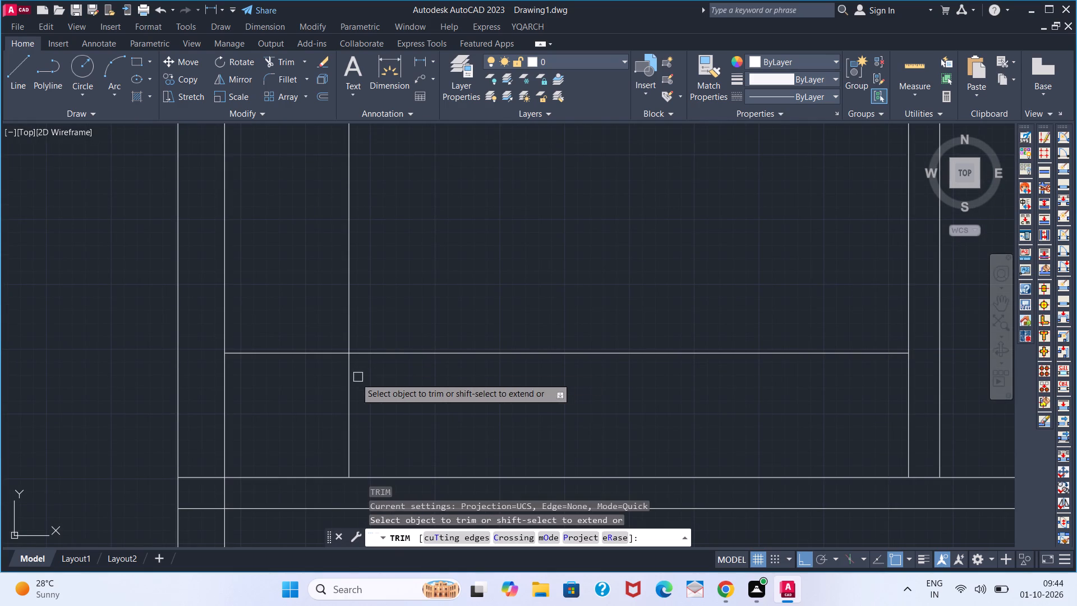
left_click(347, 387)
left_click(336, 352)
key("space")
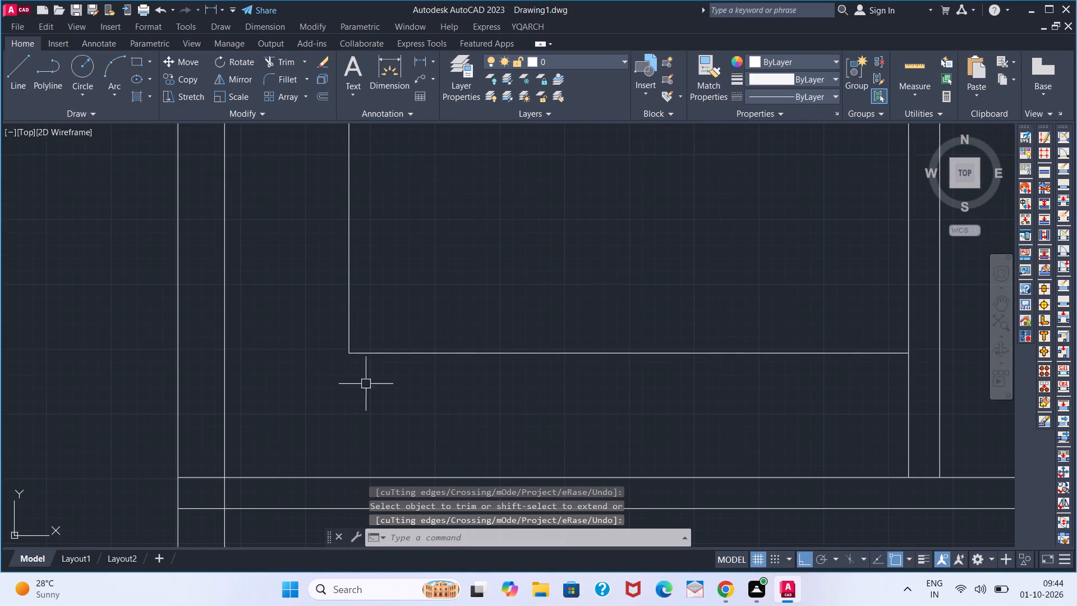
Trim the wall and partition line ends crossing the left outer wall's thickness, from its bottom corner to its top corner.
scroll(372, 390, "down", 4)
middle_click_drag(414, 394, 352, 421)
scroll(351, 410, "down", 2)
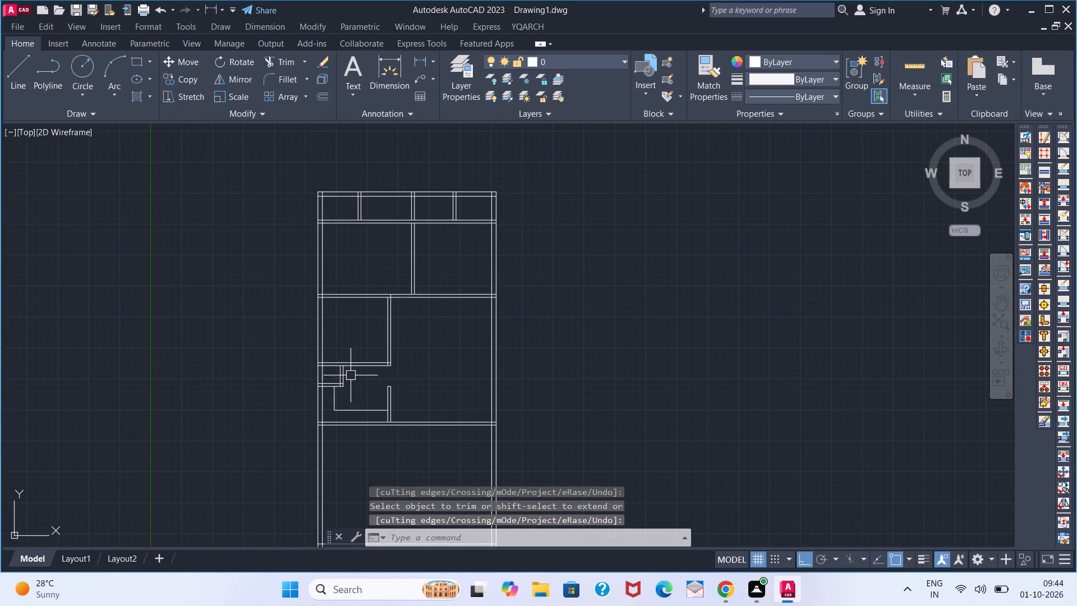
middle_click_drag(402, 343, 402, 282)
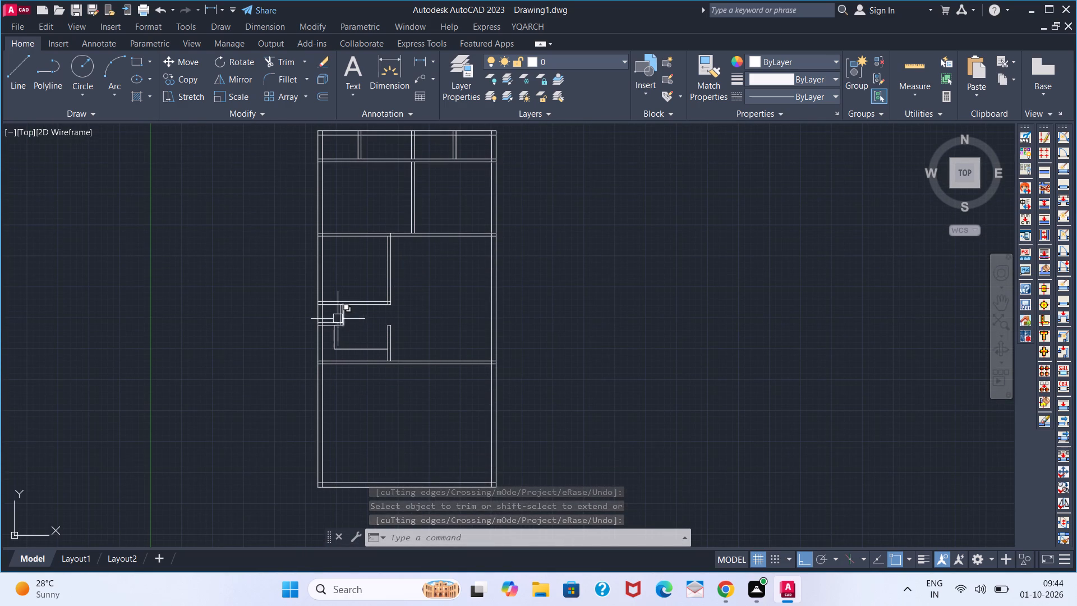
scroll(319, 309, "up", 2)
key("t")
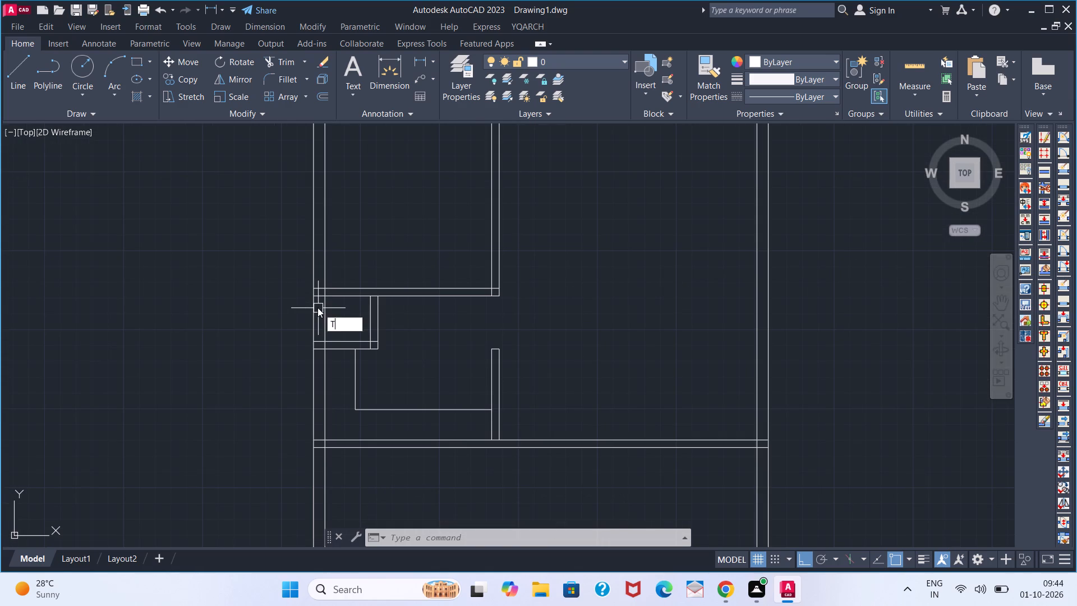
type("R")
key("space")
scroll(319, 373, "down", 2)
middle_click_drag(323, 421, 349, 304)
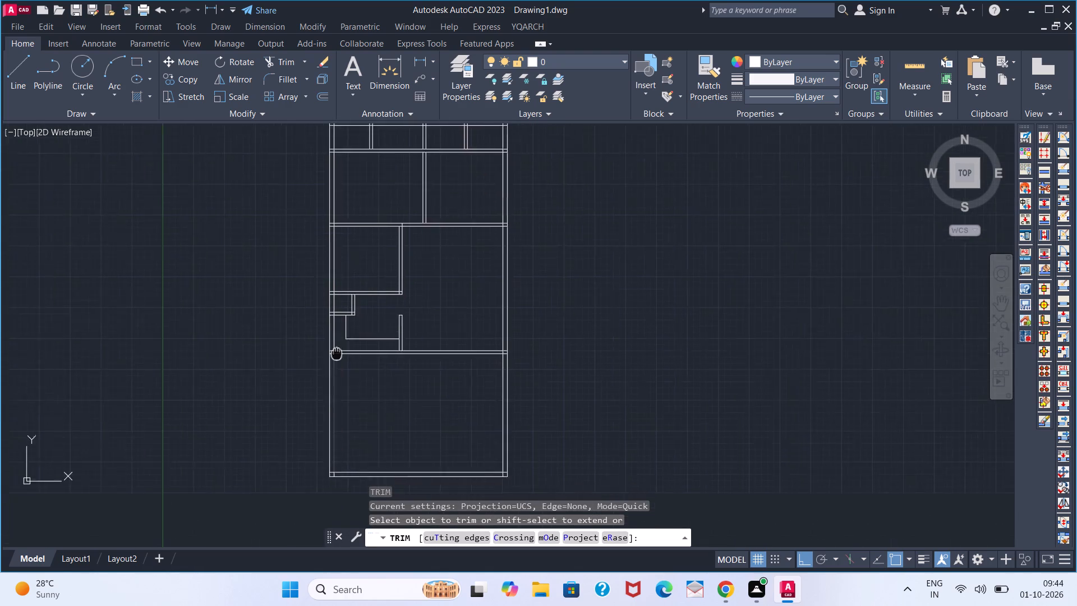
middle_click_drag(349, 304, 355, 290)
scroll(351, 384, "up", 4)
left_click(356, 440)
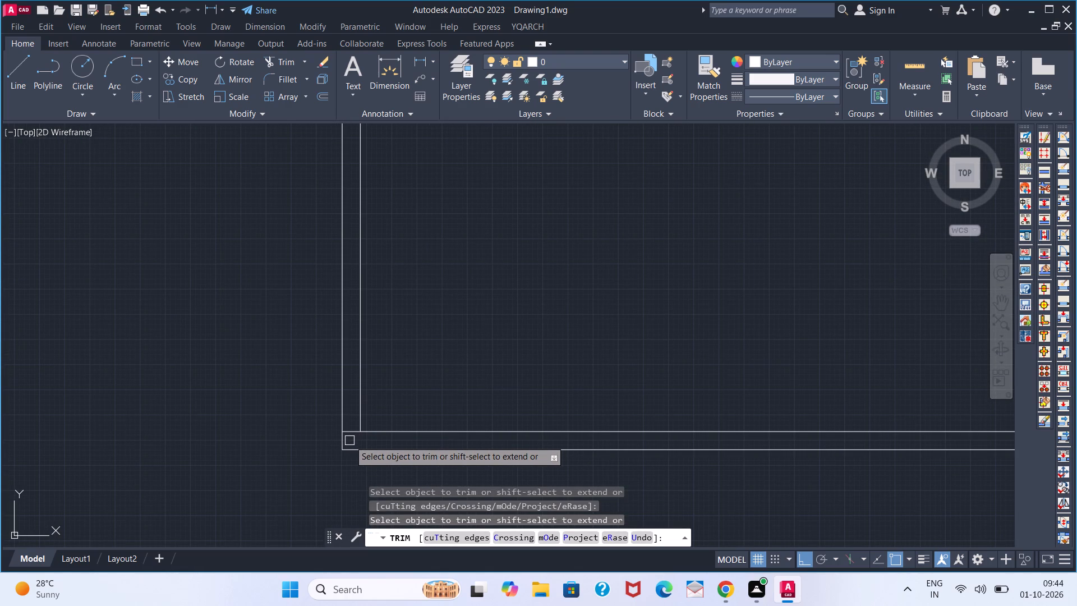
left_click(349, 440)
scroll(351, 410, "down", 5)
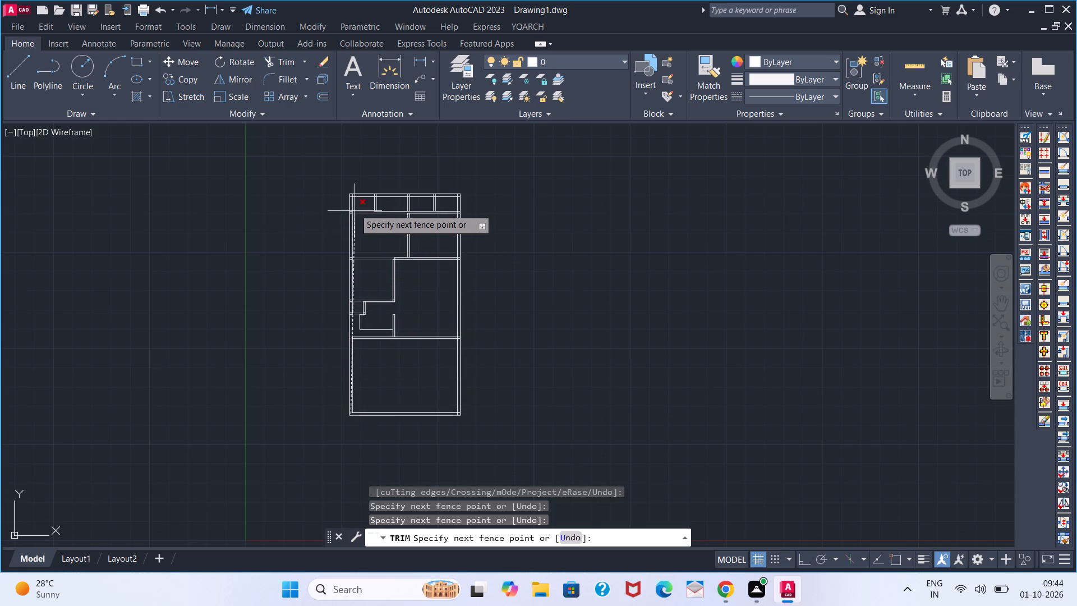
scroll(352, 198, "up", 4)
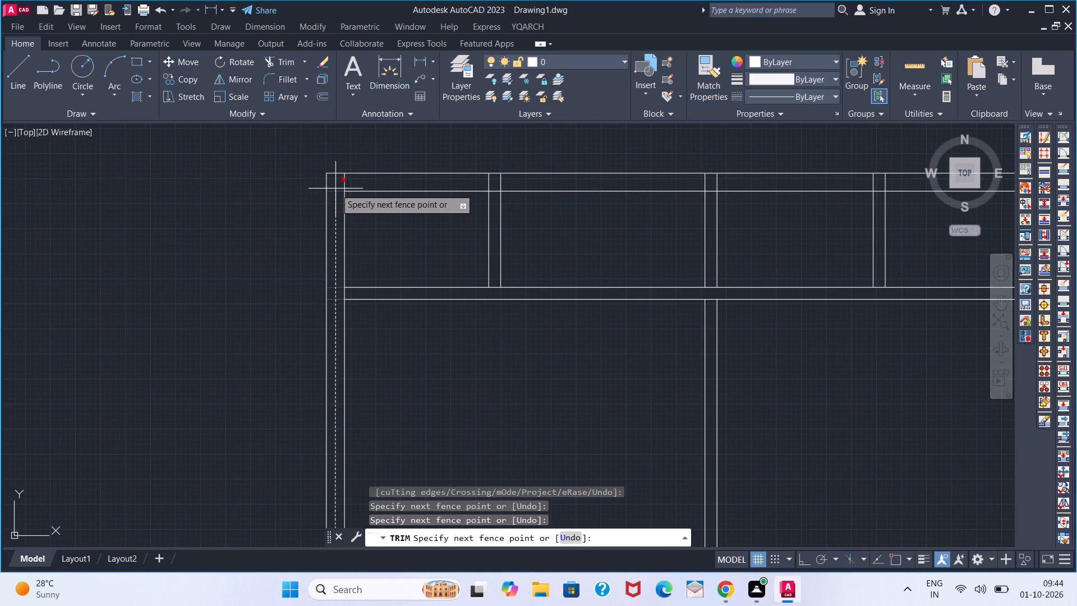
left_click(335, 189)
Trim the line ends crossing the thickness of the top and right outer walls, down to the bottom right corner.
left_click(337, 183)
scroll(453, 188, "down", 5)
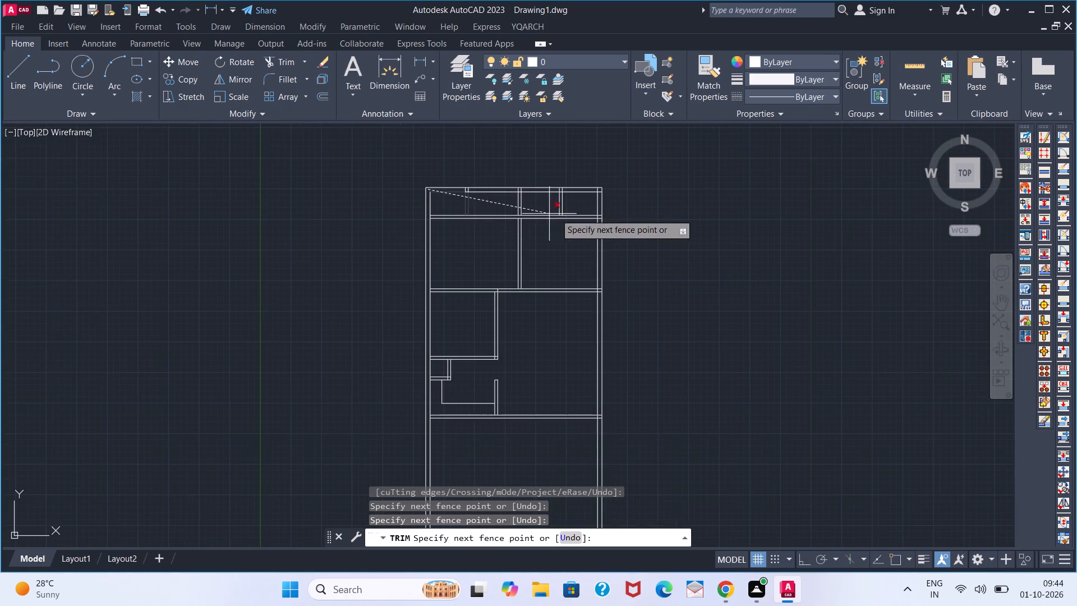
scroll(595, 194, "up", 4)
double_click(616, 166)
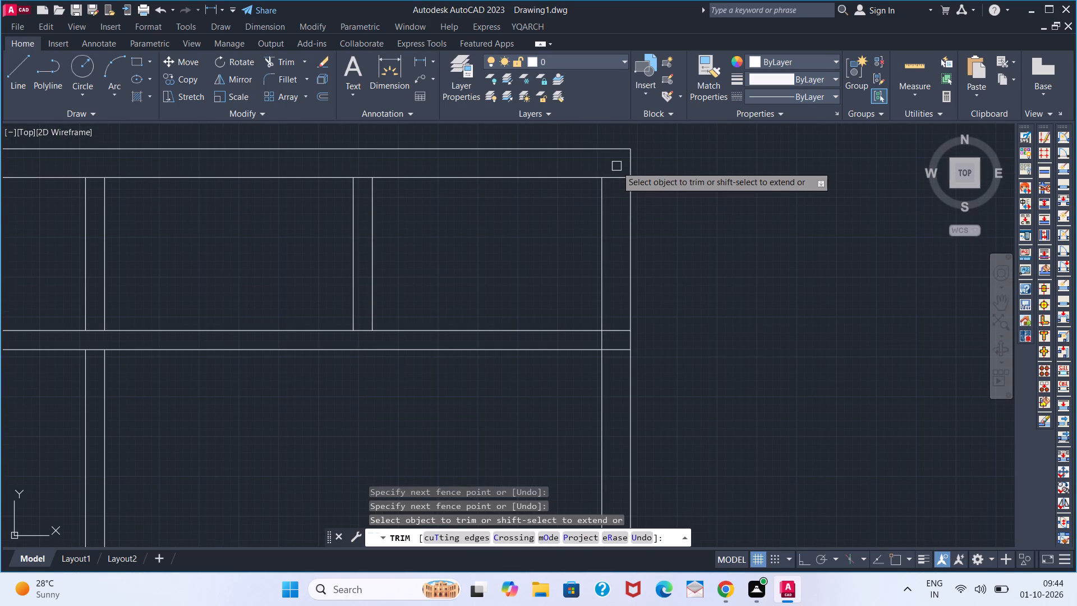
left_click(616, 166)
scroll(619, 273, "down", 6)
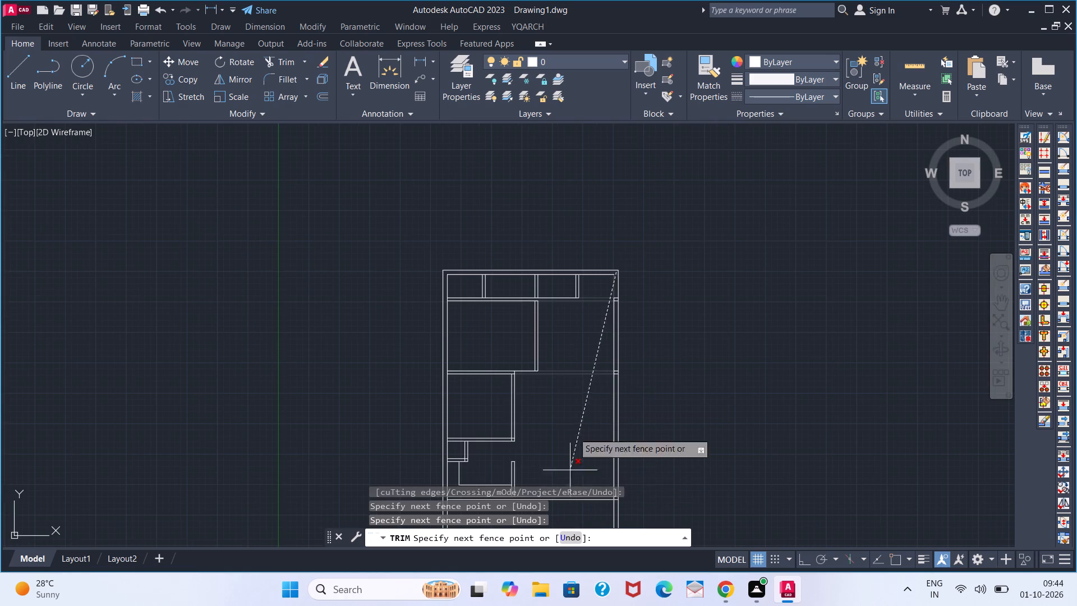
middle_click_drag(575, 305, 575, 288)
middle_click(575, 209)
middle_click_drag(593, 309, 542, 98)
scroll(552, 361, "up", 4)
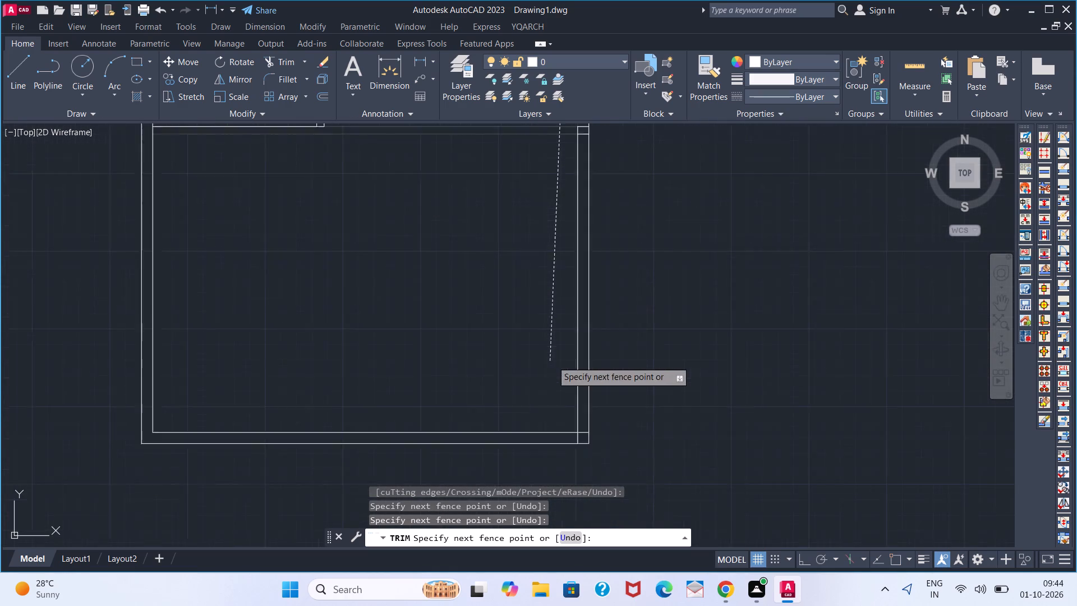
left_click(601, 480)
scroll(601, 480, "down", 2)
scroll(599, 483, "up", 3)
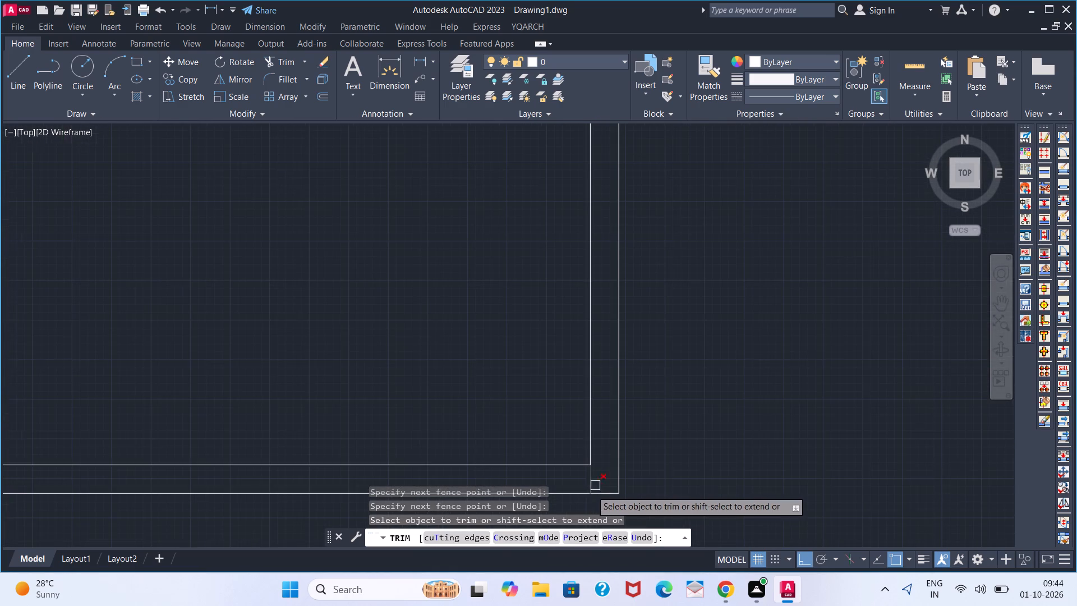
left_click(592, 485)
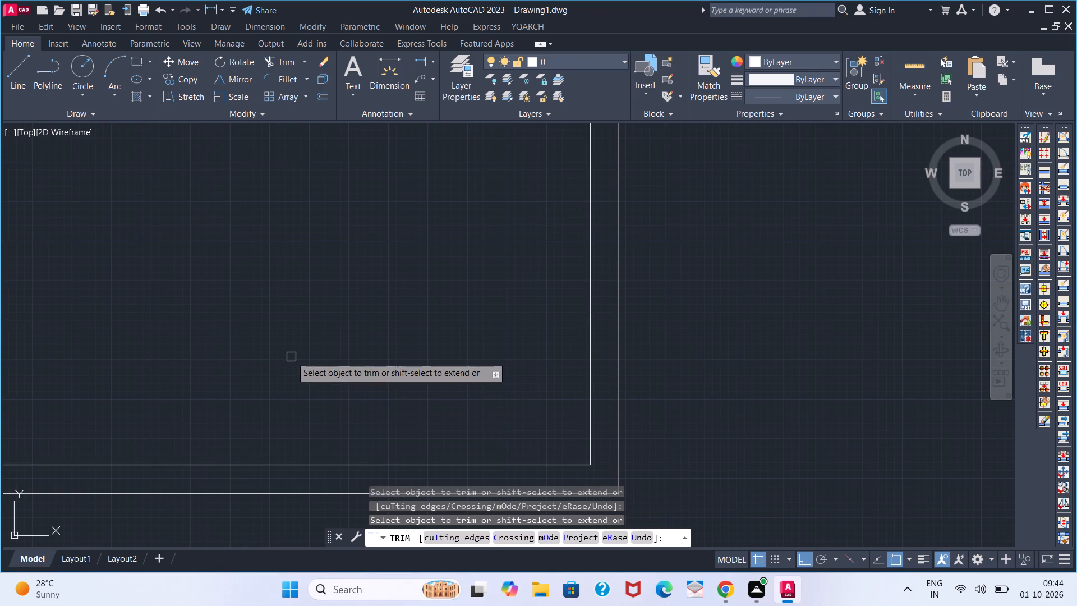
key("space")
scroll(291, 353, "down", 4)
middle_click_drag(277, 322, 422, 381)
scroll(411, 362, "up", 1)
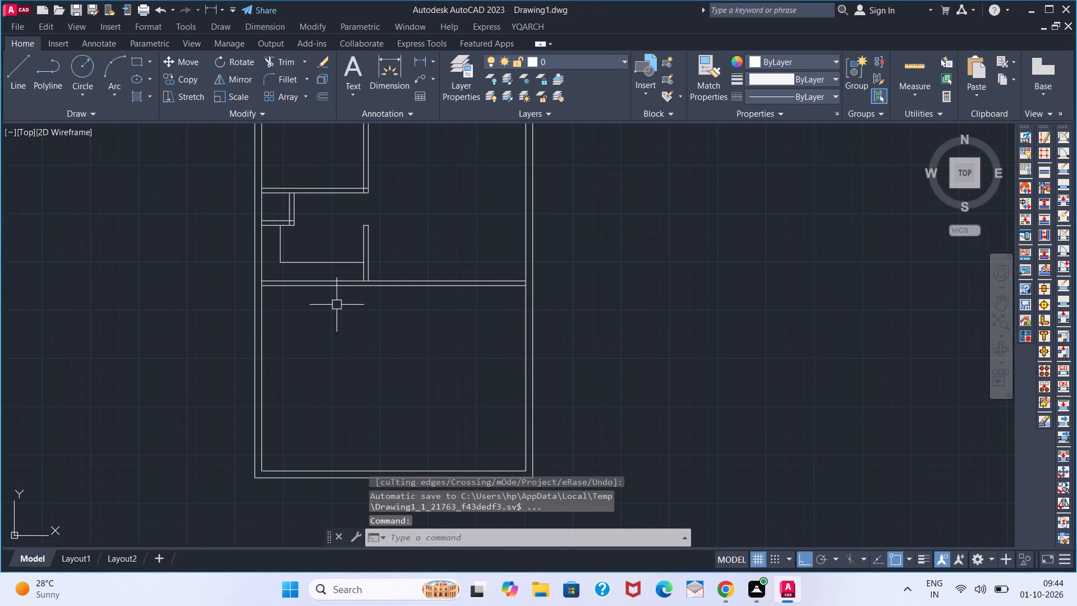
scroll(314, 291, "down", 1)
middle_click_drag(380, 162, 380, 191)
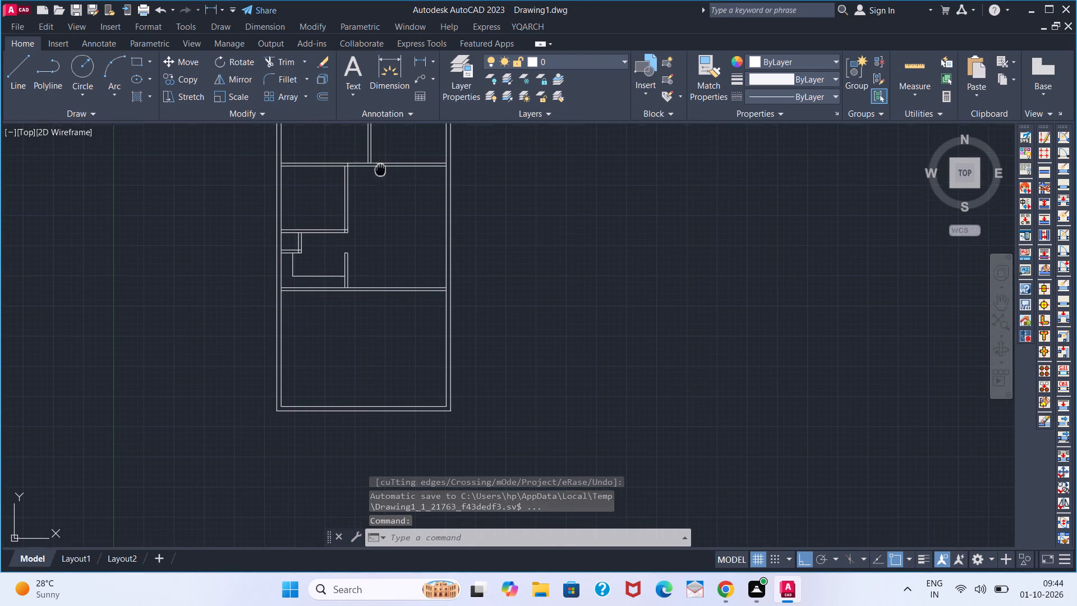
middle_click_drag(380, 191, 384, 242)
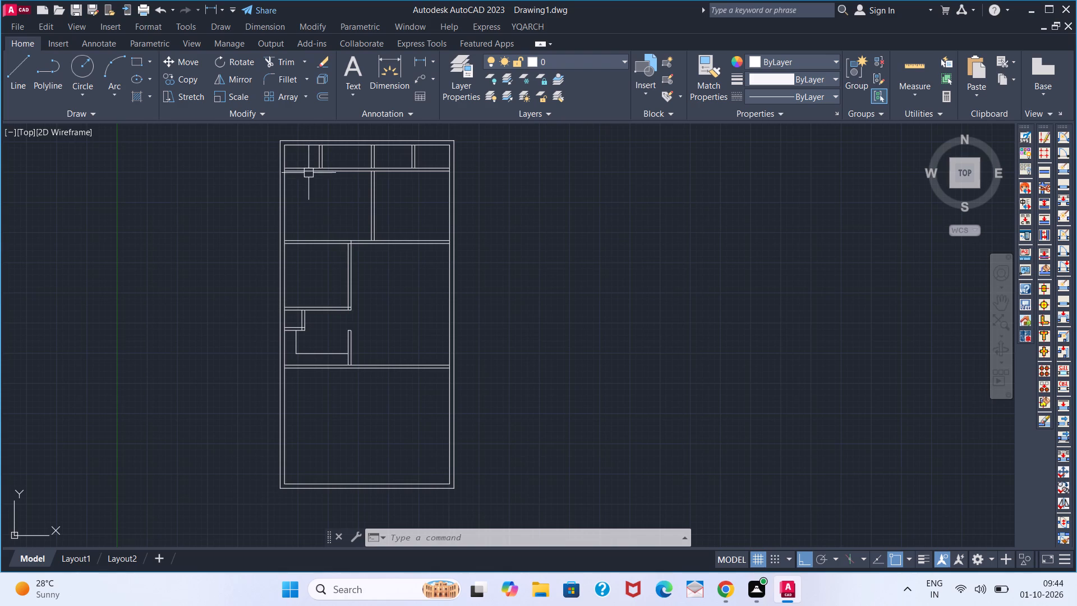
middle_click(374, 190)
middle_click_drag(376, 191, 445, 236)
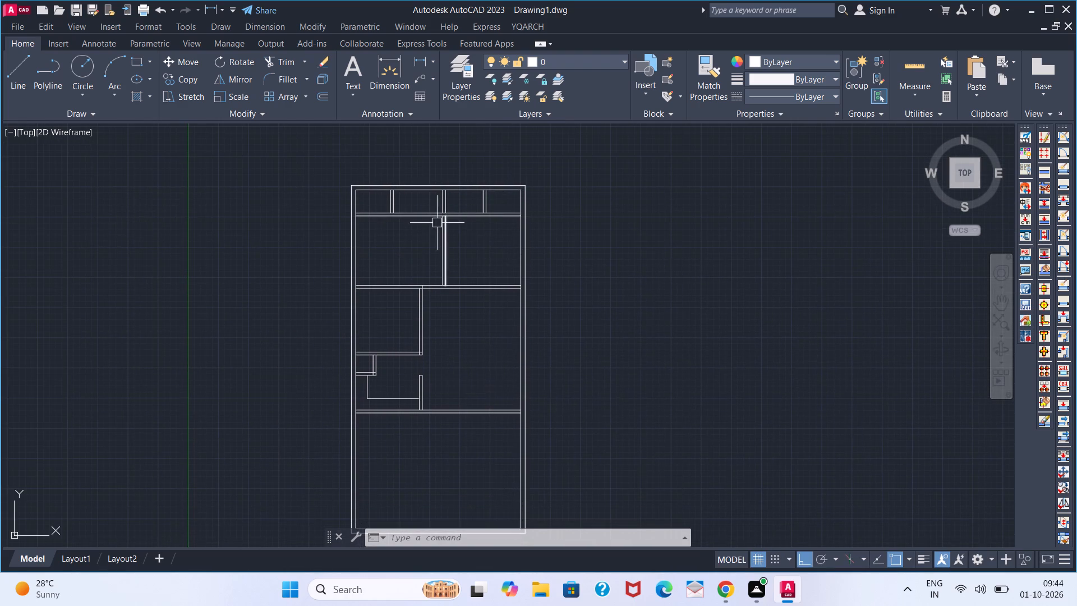
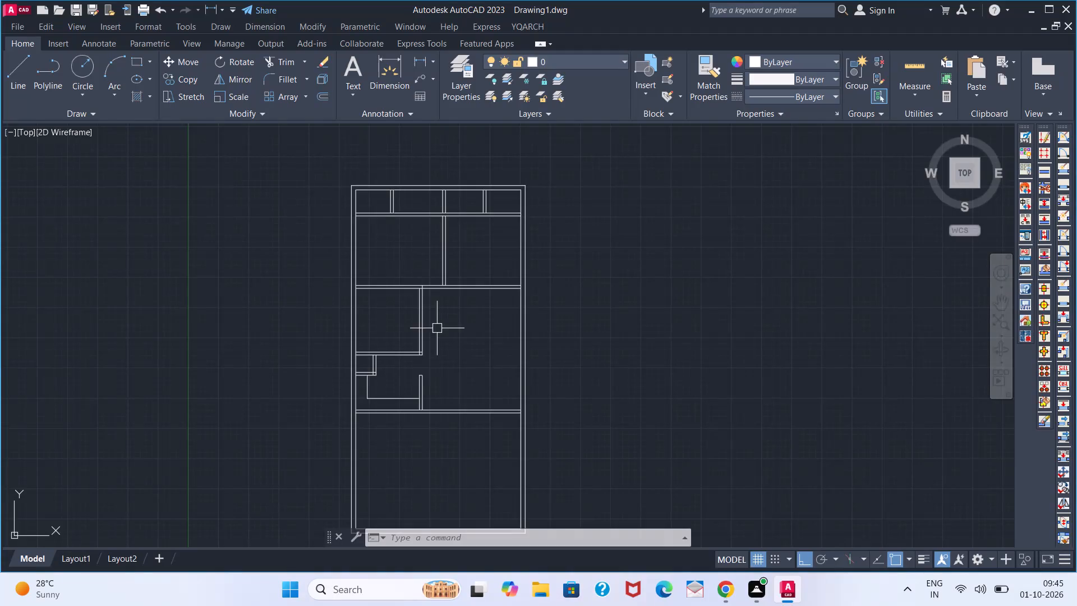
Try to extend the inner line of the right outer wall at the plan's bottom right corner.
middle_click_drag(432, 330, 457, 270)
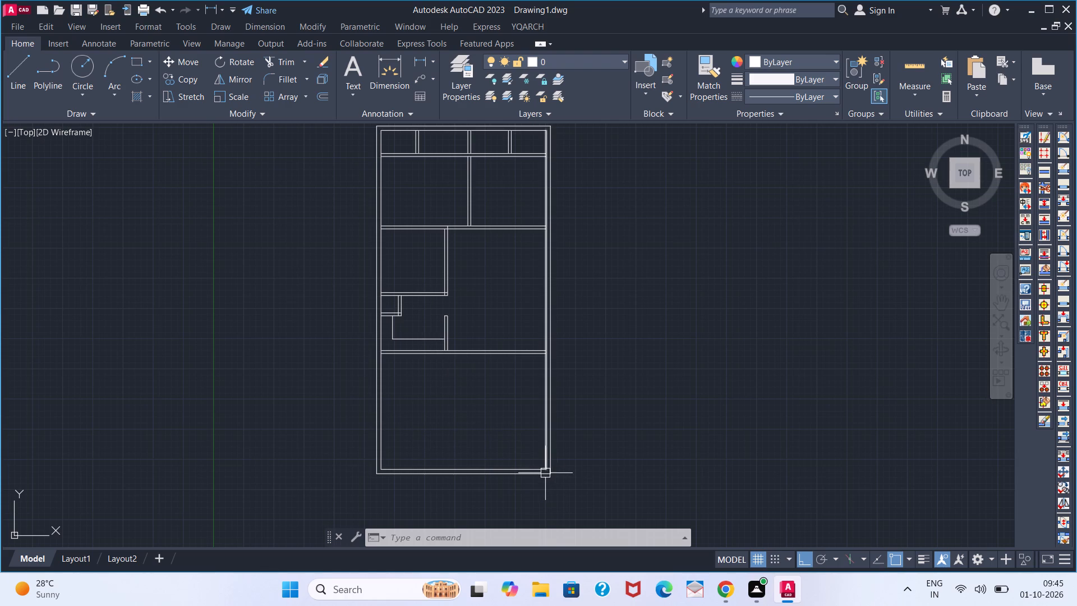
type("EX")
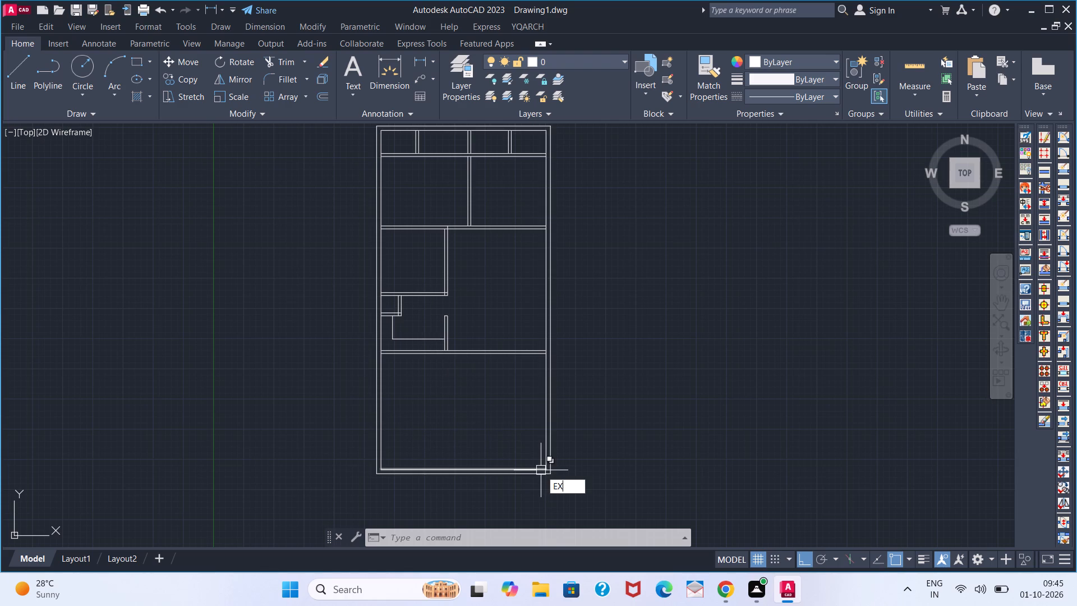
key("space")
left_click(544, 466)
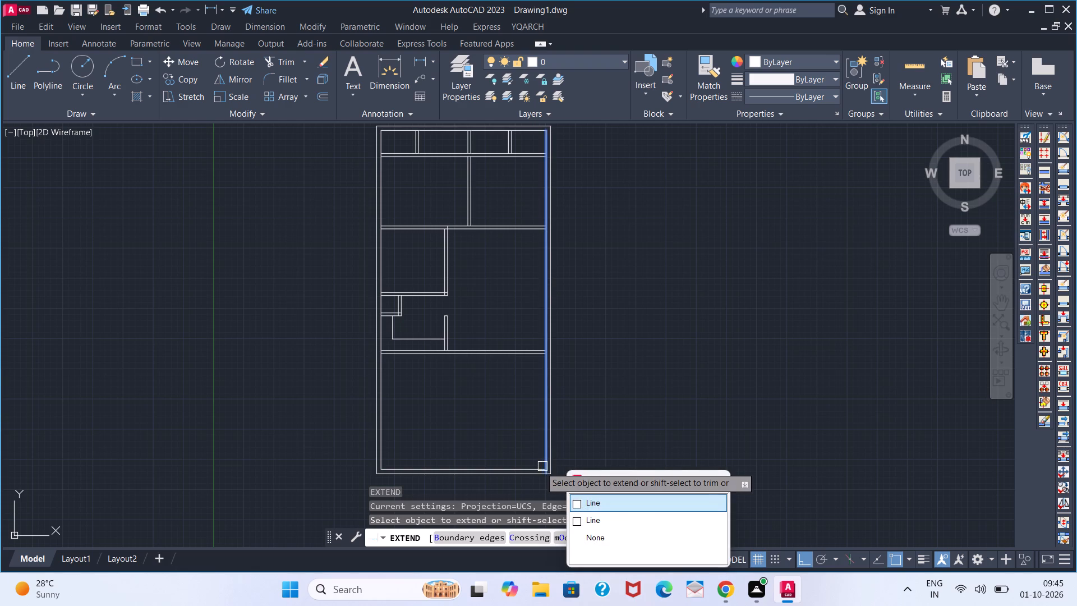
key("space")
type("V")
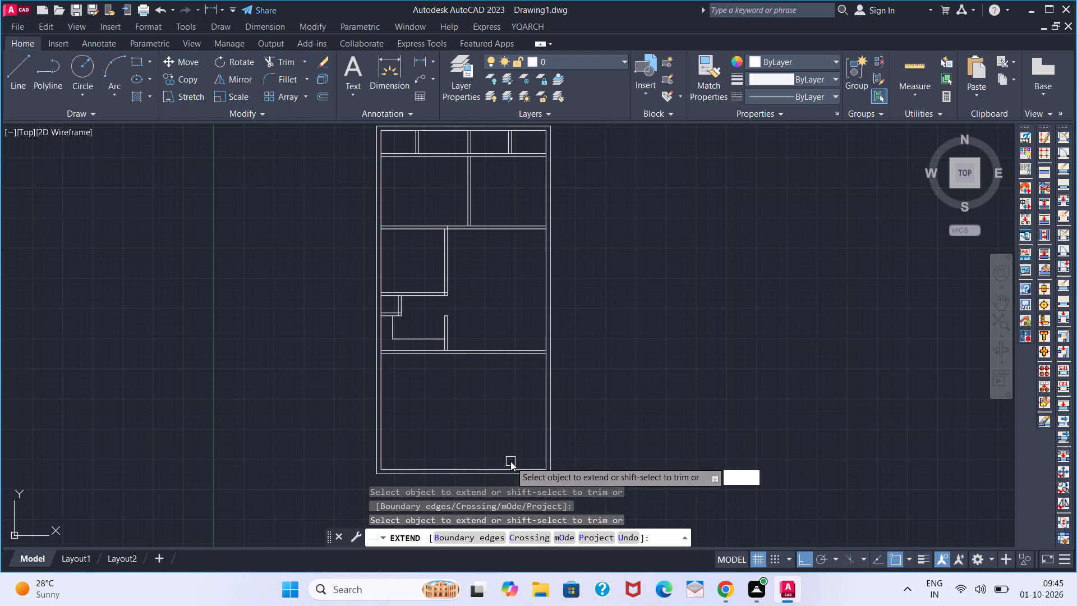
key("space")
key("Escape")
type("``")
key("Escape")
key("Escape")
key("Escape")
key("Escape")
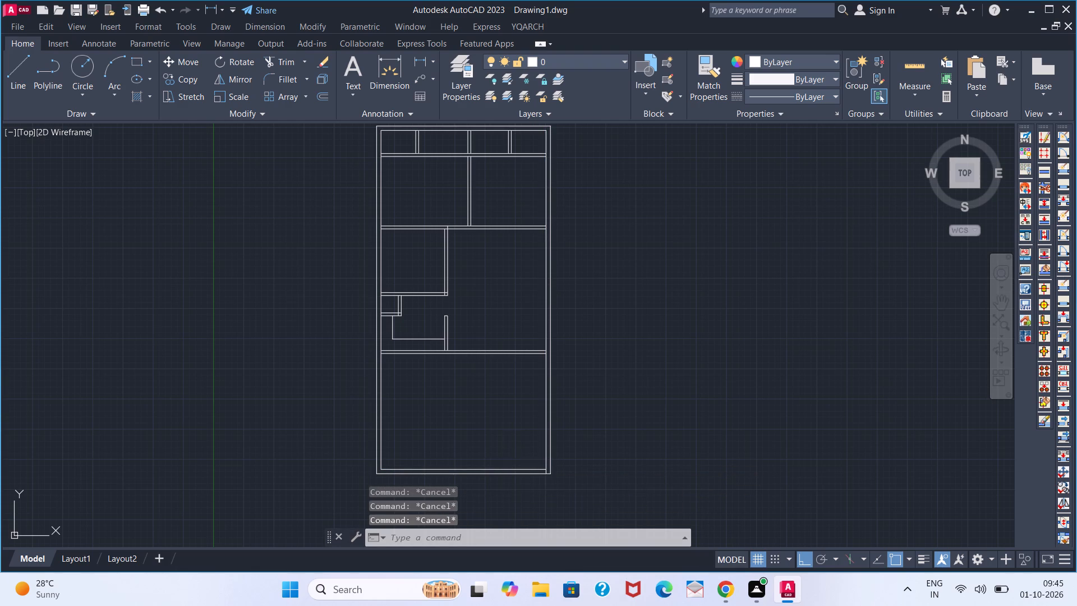
Start an Offset for a wall line of the large room at the bottom of the plan.
scroll(551, 478, "up", 3)
scroll(533, 475, "down", 2)
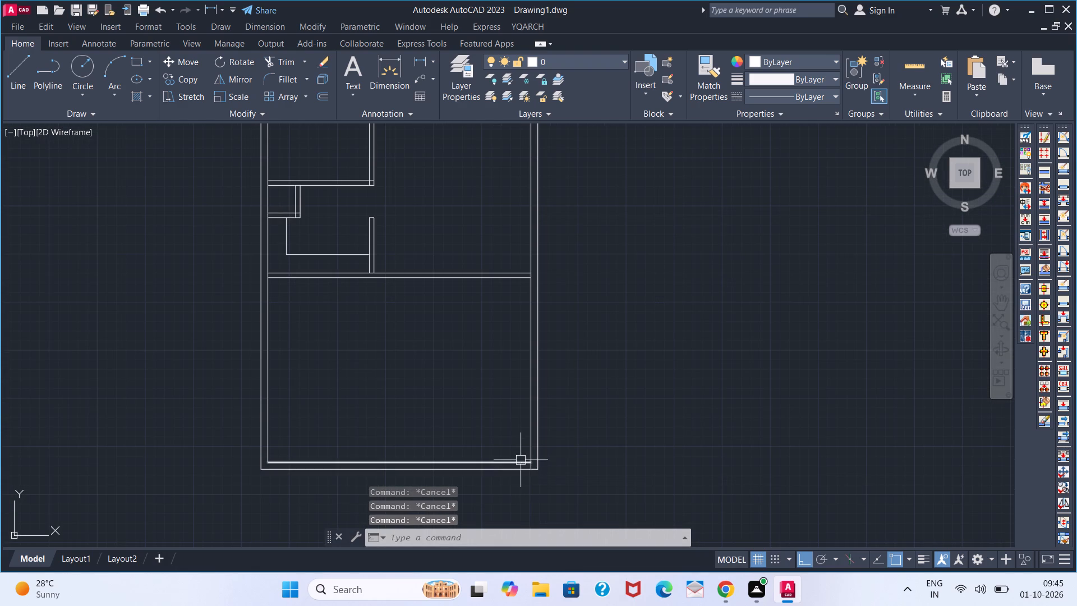
key("o")
key("Return")
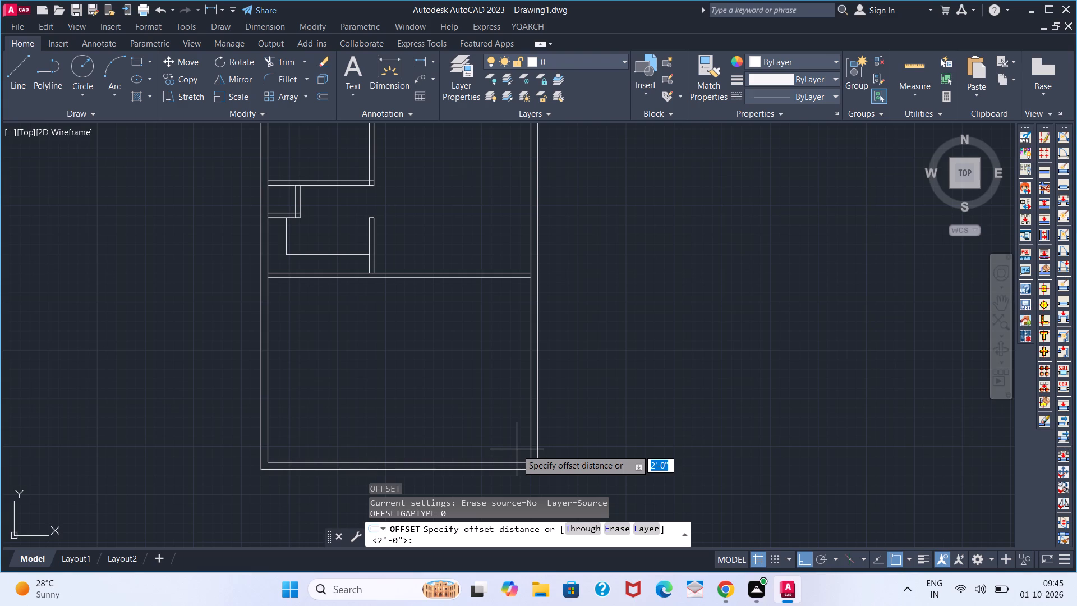
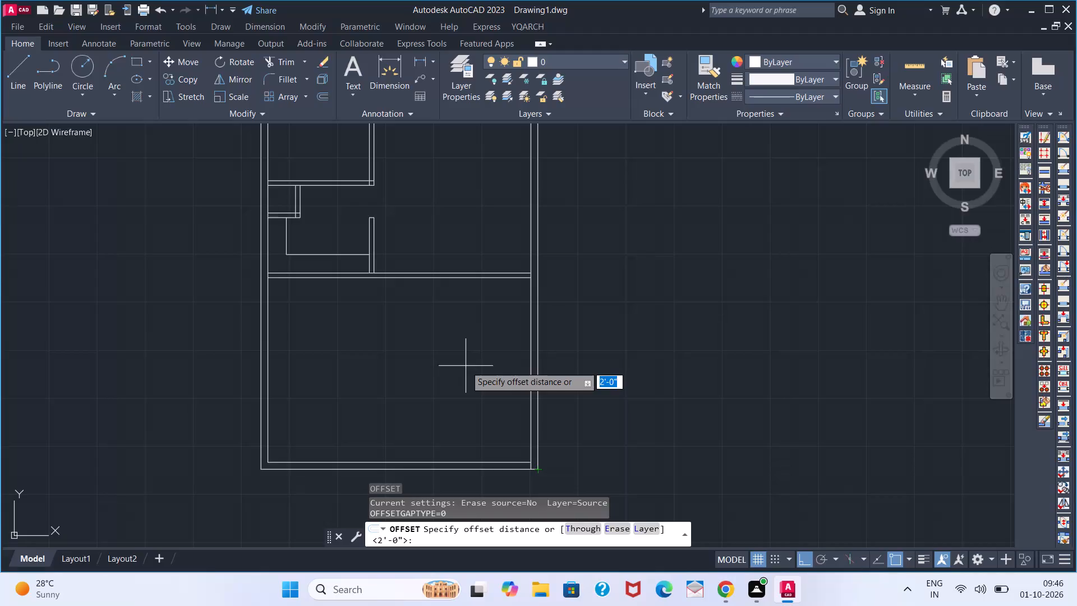
Offset the inner line of the right outer wall 16' inward, towards the left wall.
key("Escape")
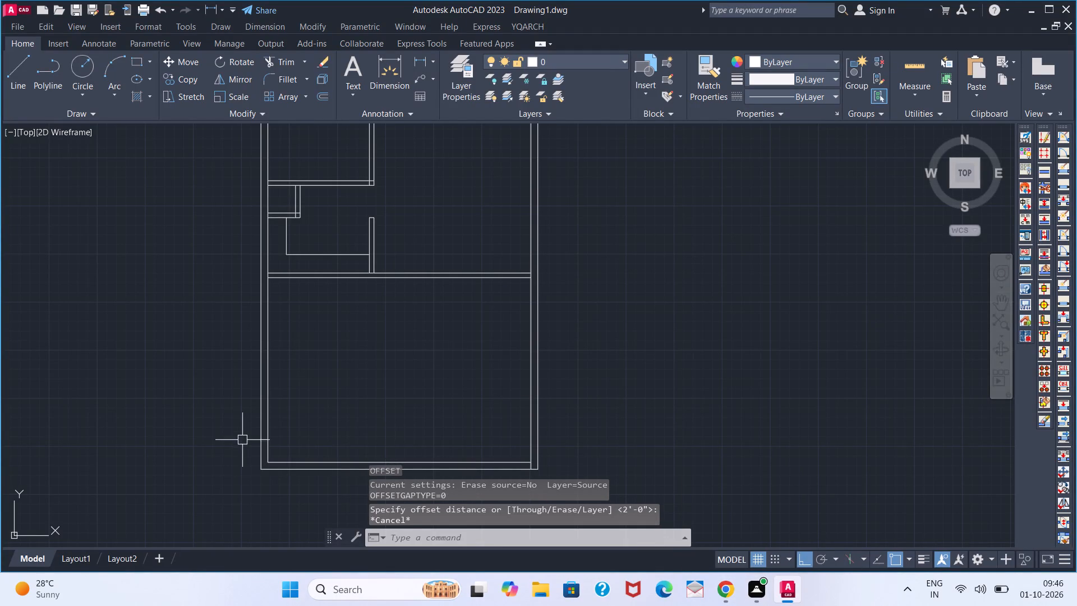
scroll(267, 409, "down", 1)
scroll(238, 305, "down", 2)
middle_click_drag(222, 307, 237, 316)
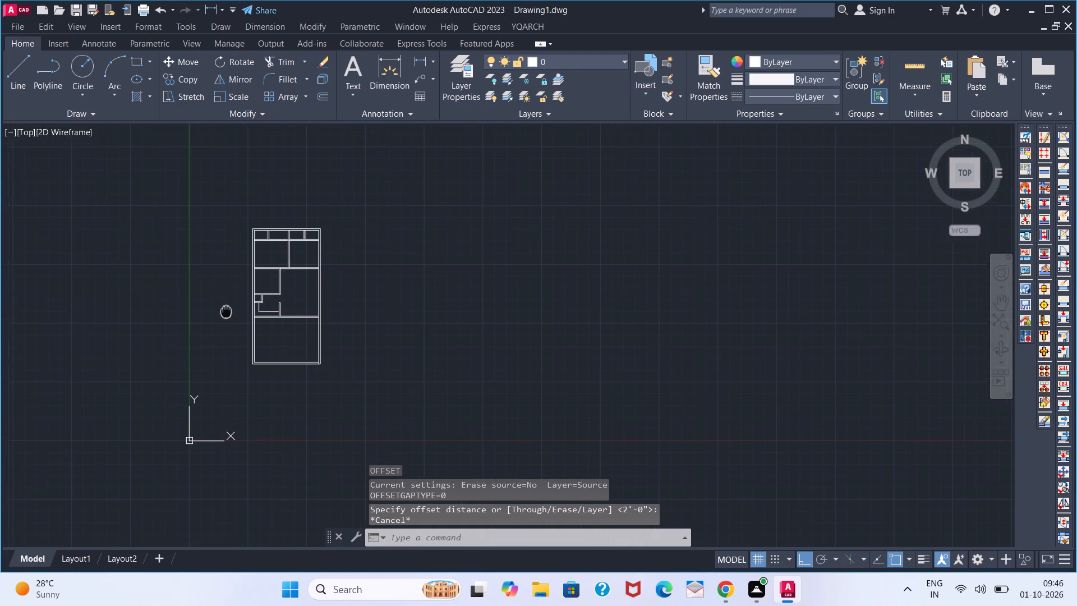
middle_click_drag(237, 316, 338, 325)
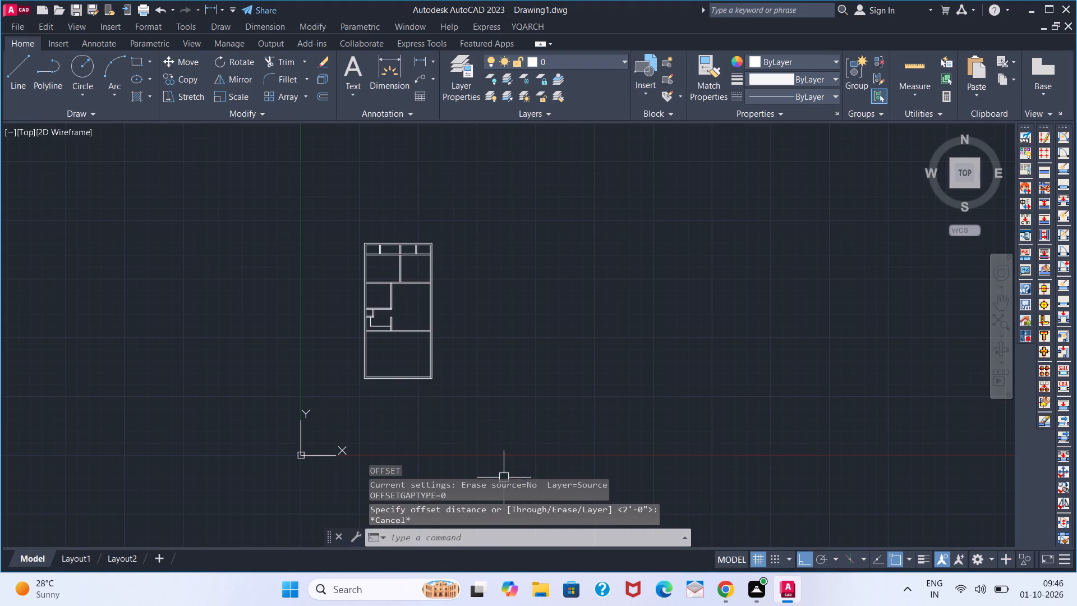
scroll(403, 375, "up", 2)
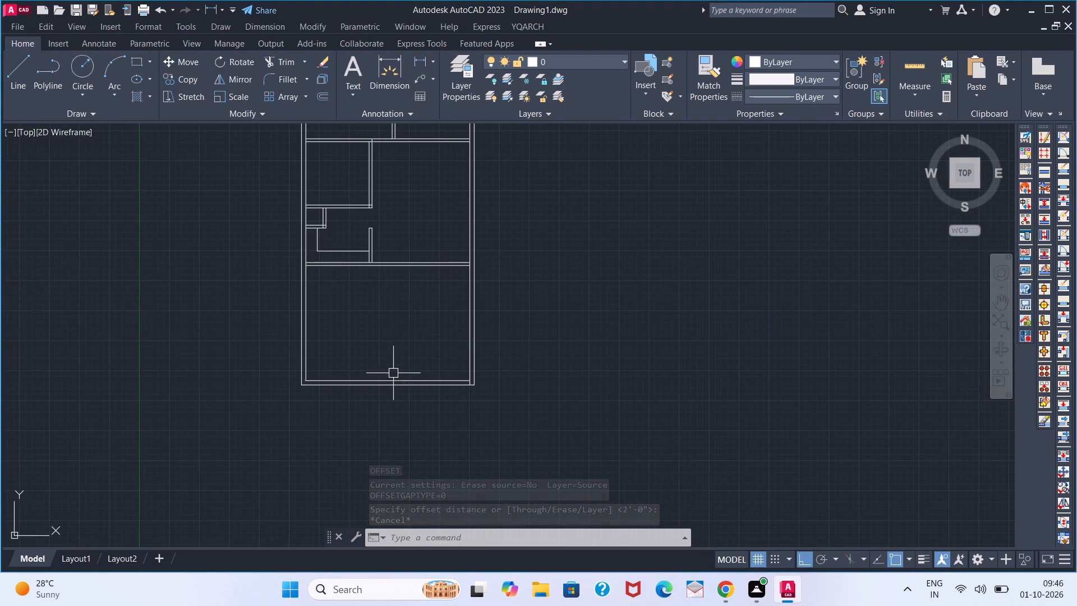
key("o")
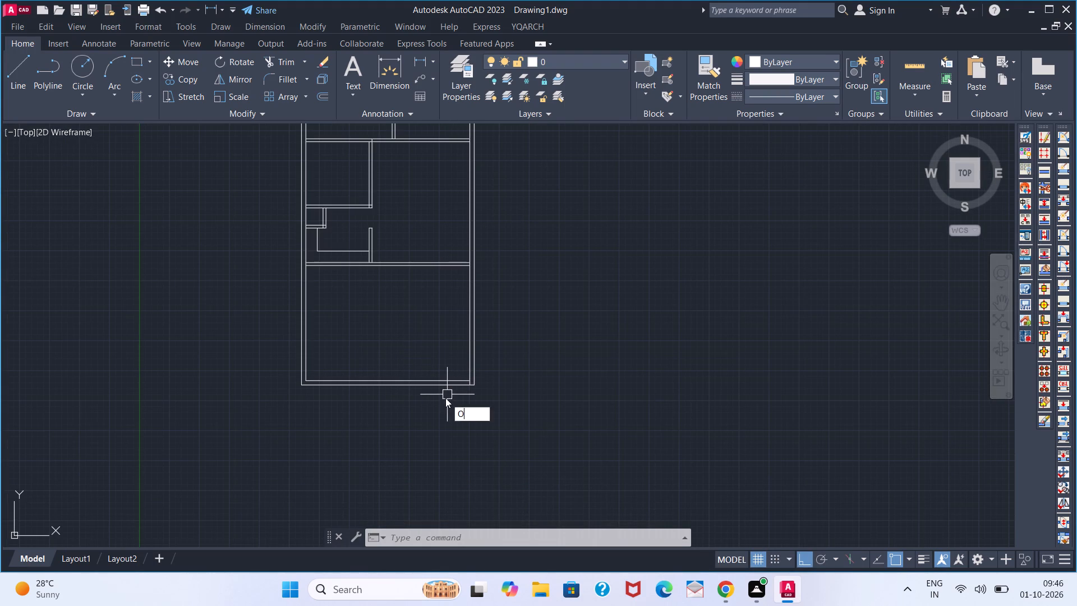
key("Return")
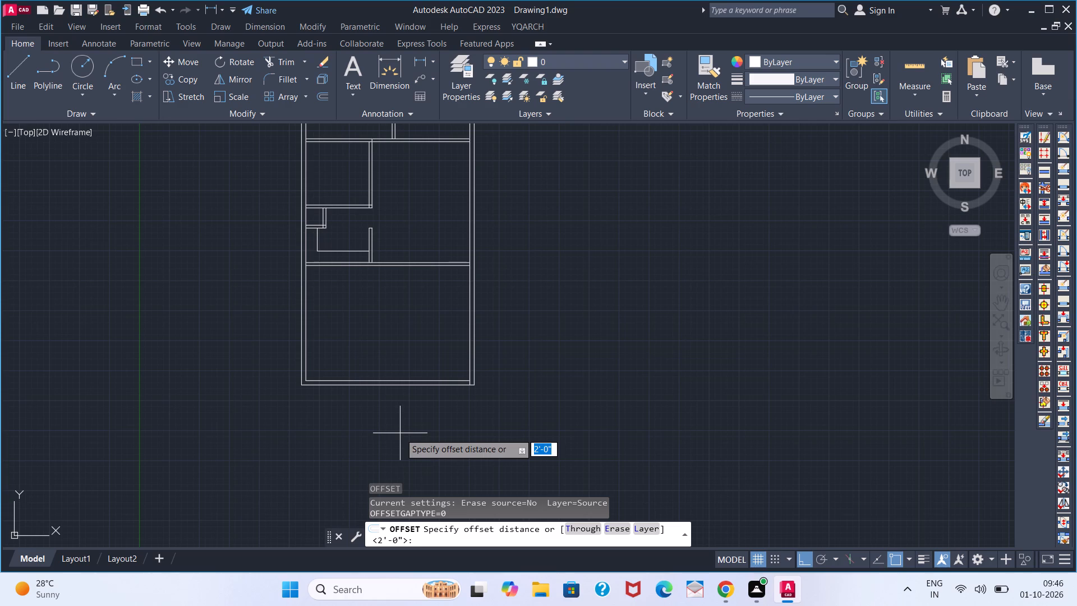
key("1")
key("6")
key("apostrophe")
key("Return")
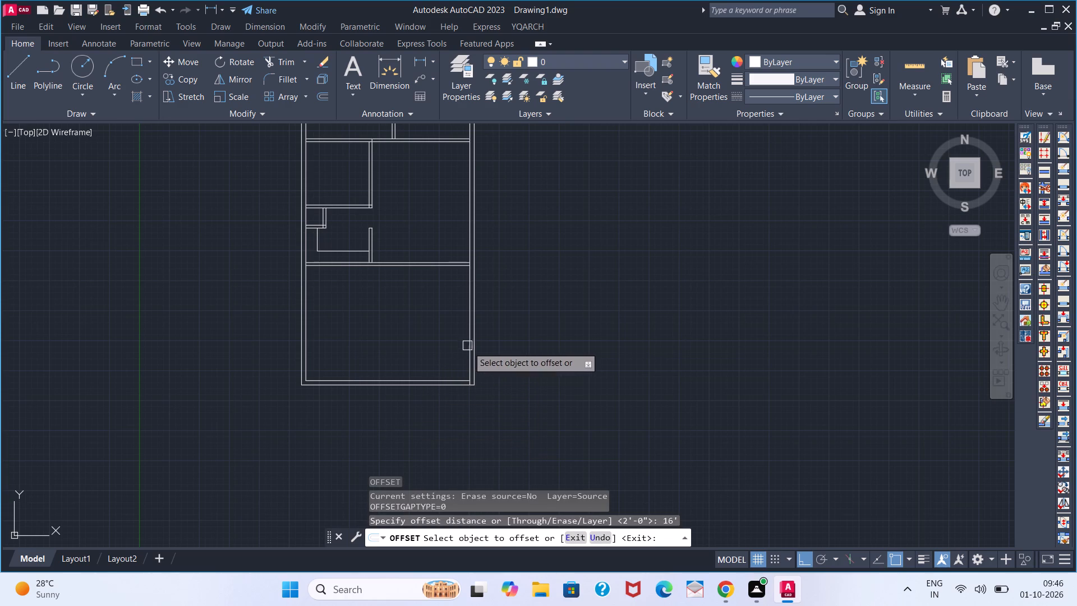
left_click(468, 347)
left_click(415, 348)
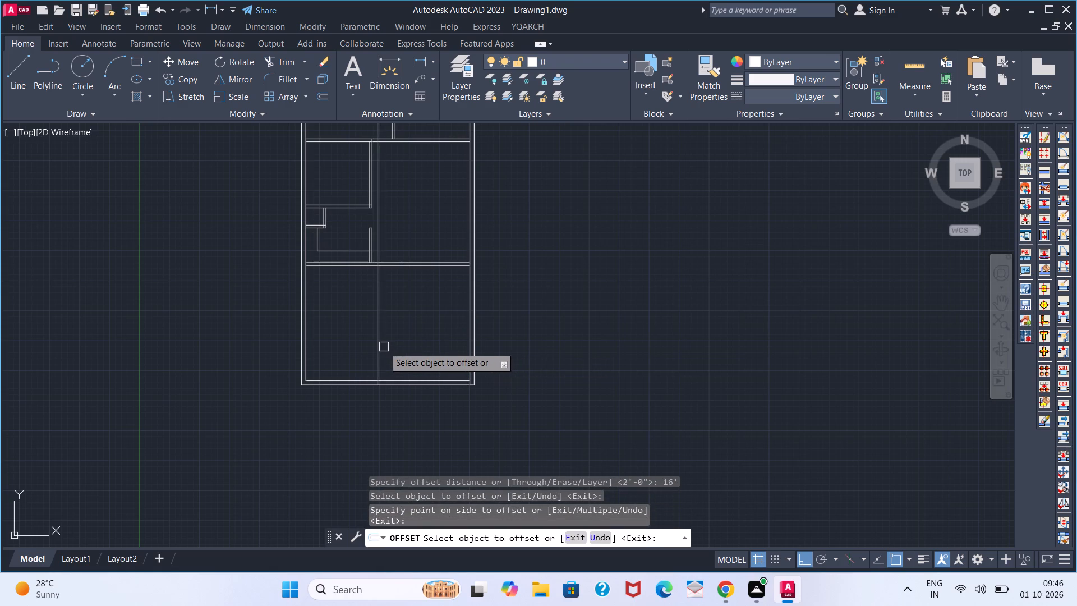
scroll(384, 346, "up", 2)
key("space")
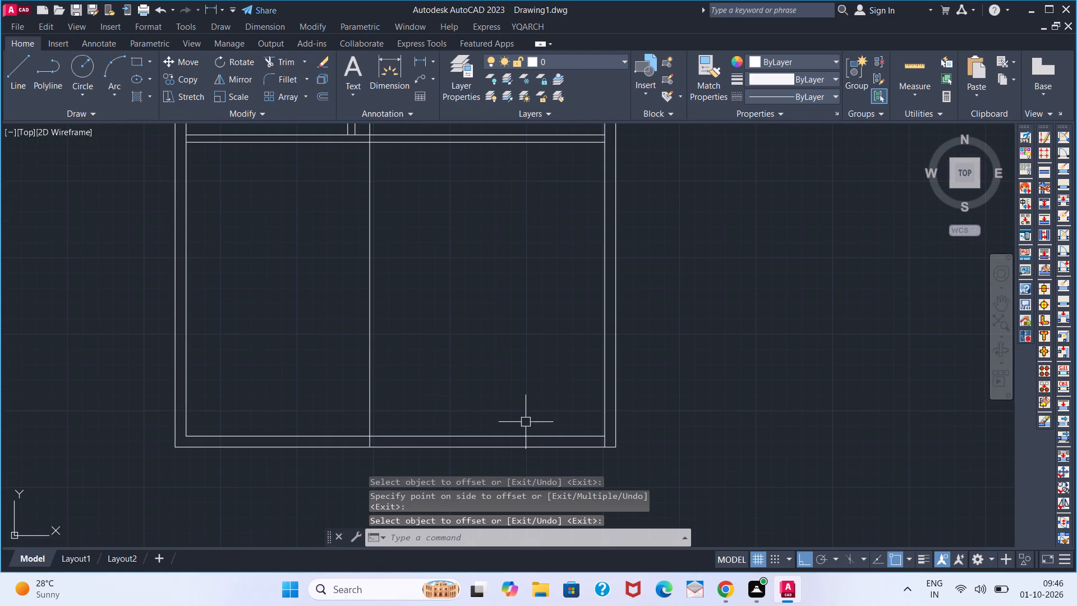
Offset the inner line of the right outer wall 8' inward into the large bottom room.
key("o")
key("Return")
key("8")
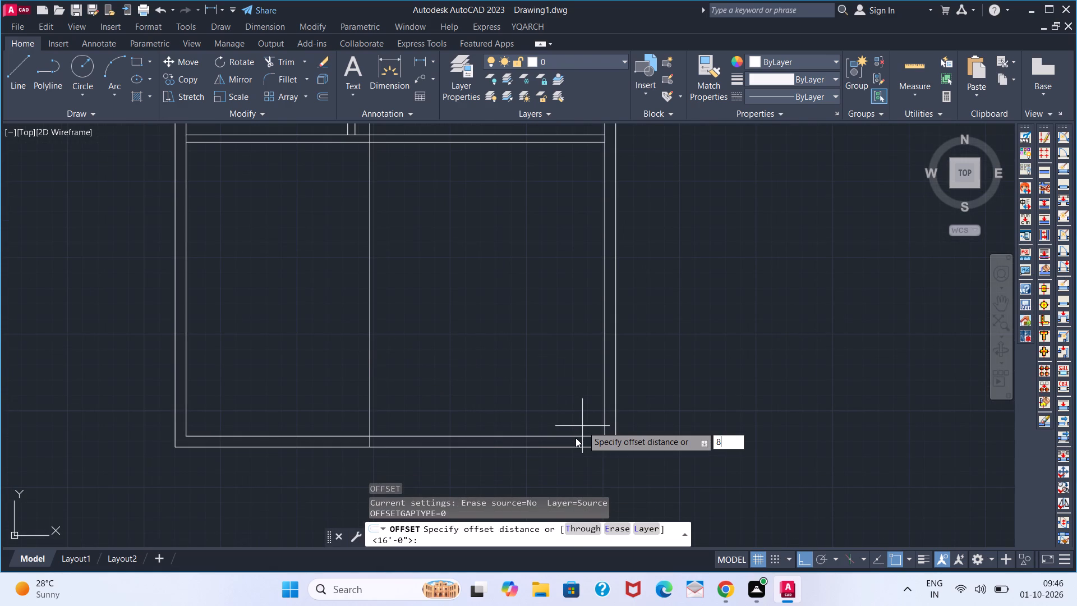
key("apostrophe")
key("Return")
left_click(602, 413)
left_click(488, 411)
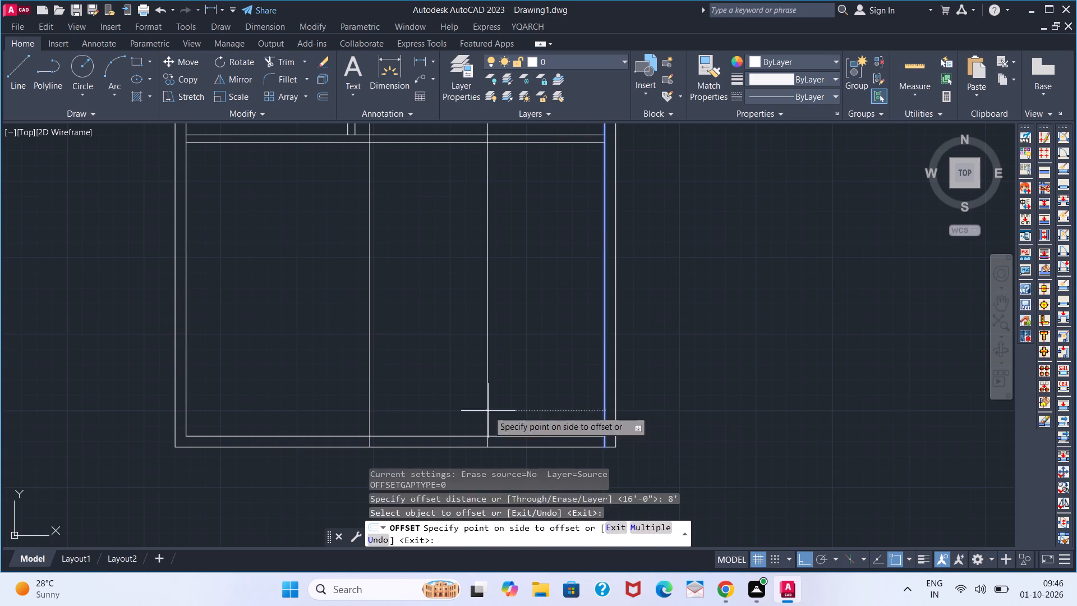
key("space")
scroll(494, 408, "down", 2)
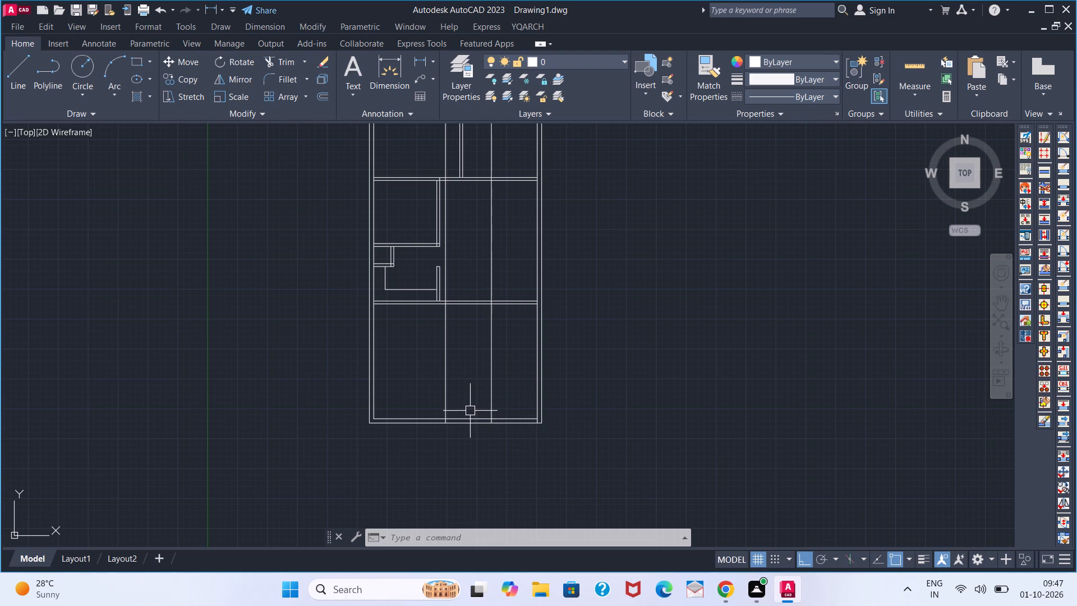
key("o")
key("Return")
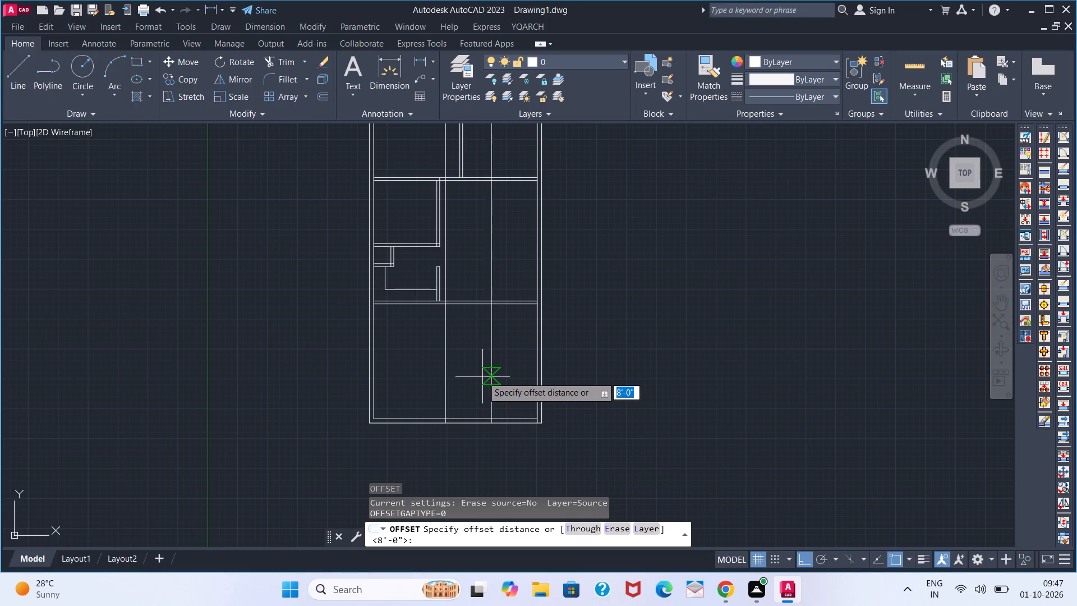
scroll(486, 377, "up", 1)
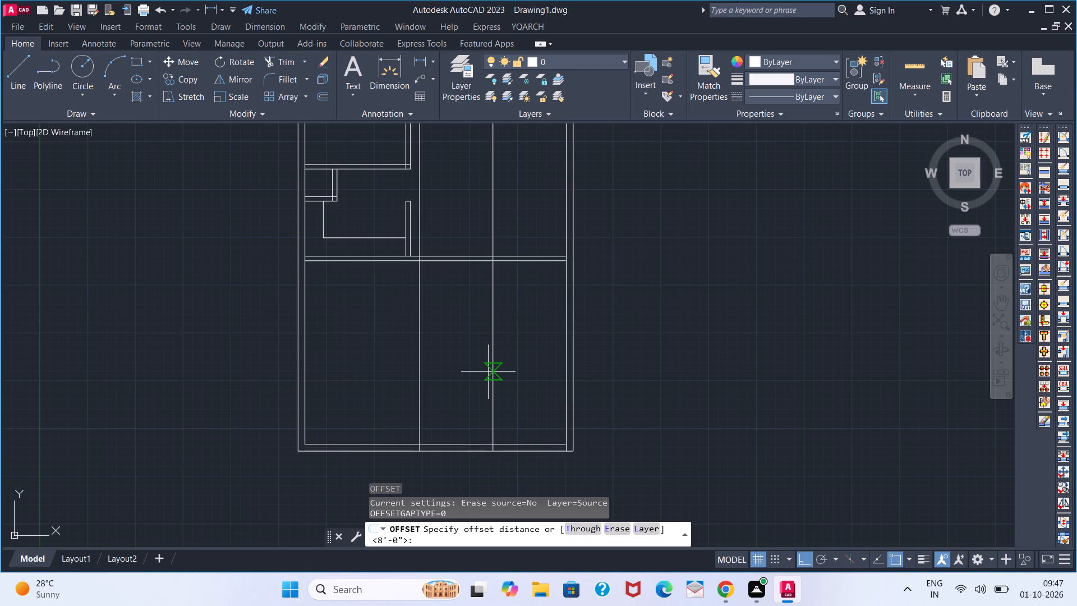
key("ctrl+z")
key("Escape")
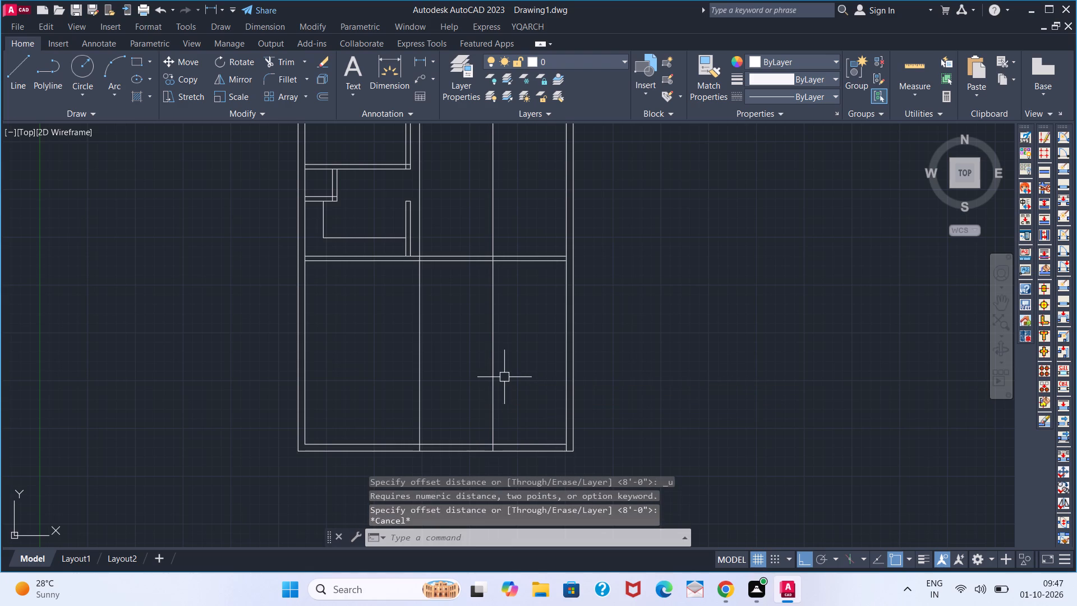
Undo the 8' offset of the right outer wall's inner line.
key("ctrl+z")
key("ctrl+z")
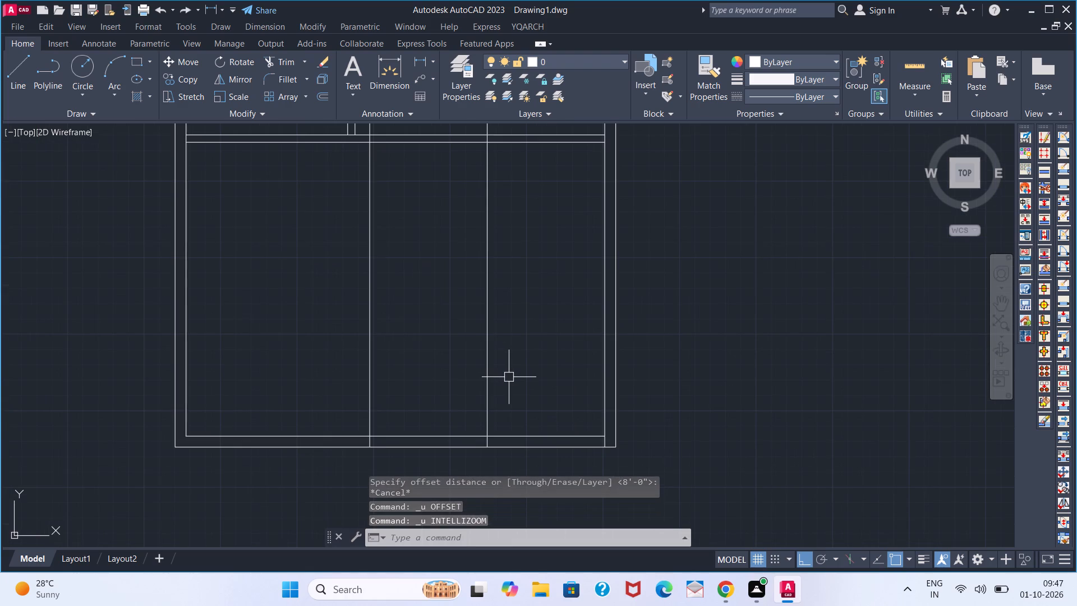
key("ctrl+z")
Offset the inner line of the right outer wall 9' inward.
key("o")
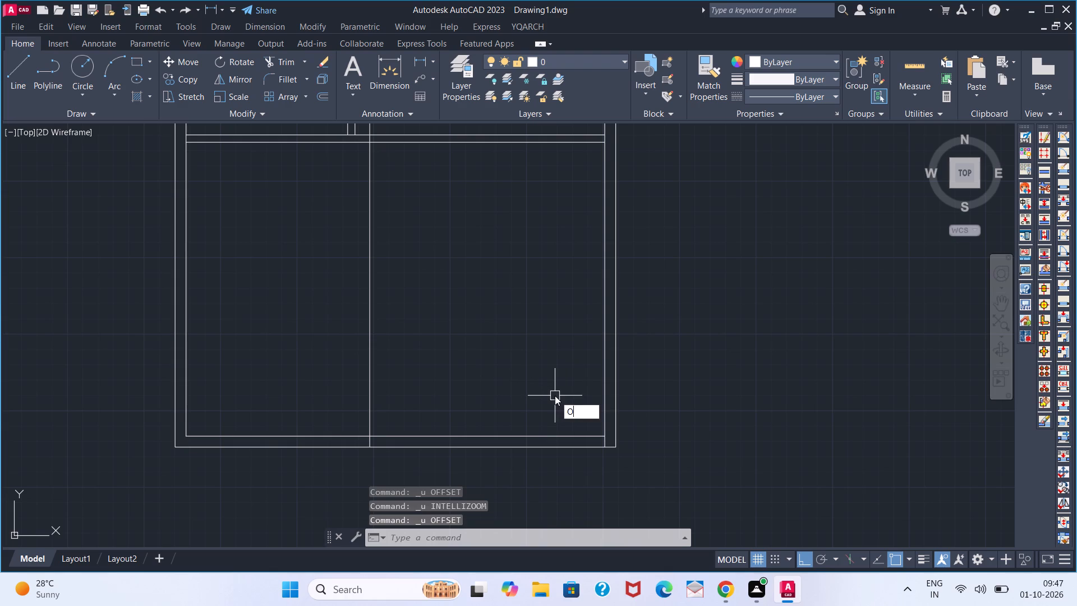
key("Return")
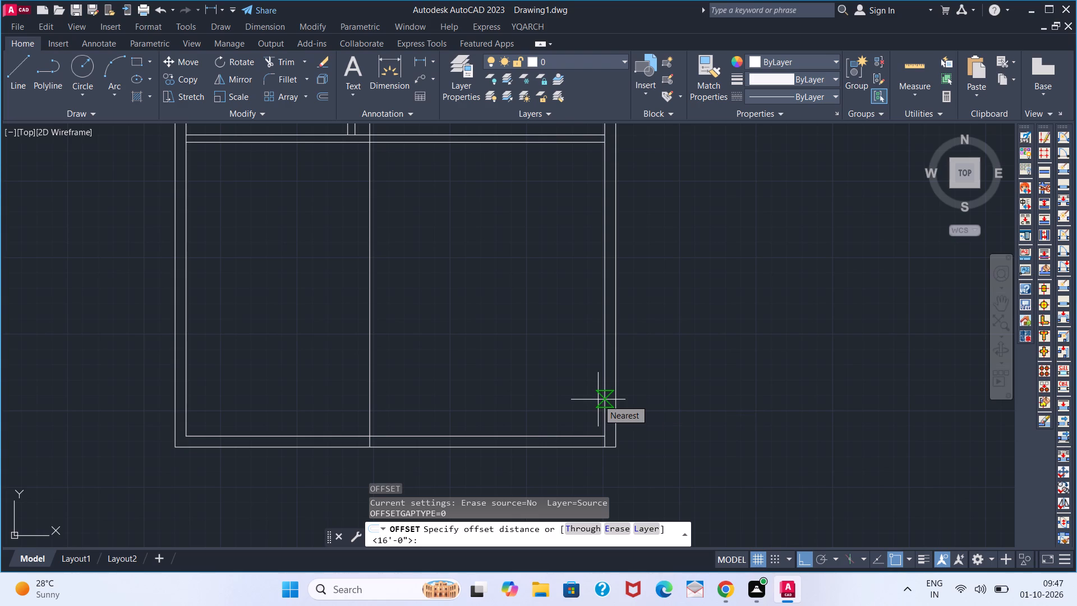
type("9'")
key("Return")
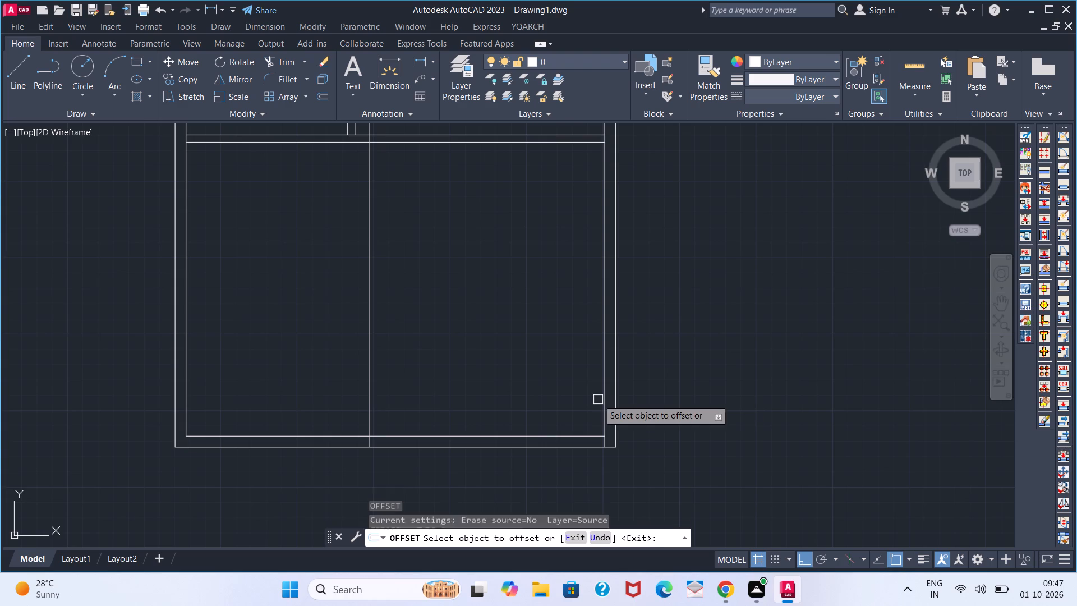
left_click(603, 400)
left_click(527, 394)
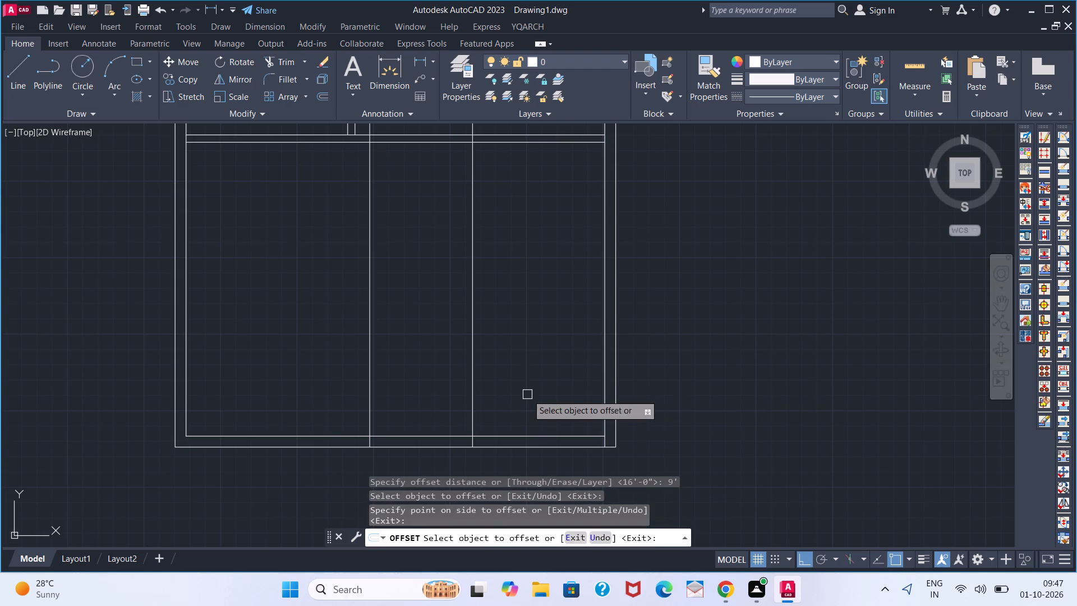
Offset the new vertical line, 9' from the right outer wall's inner line, a further 3' towards the left wall.
left_click(472, 356)
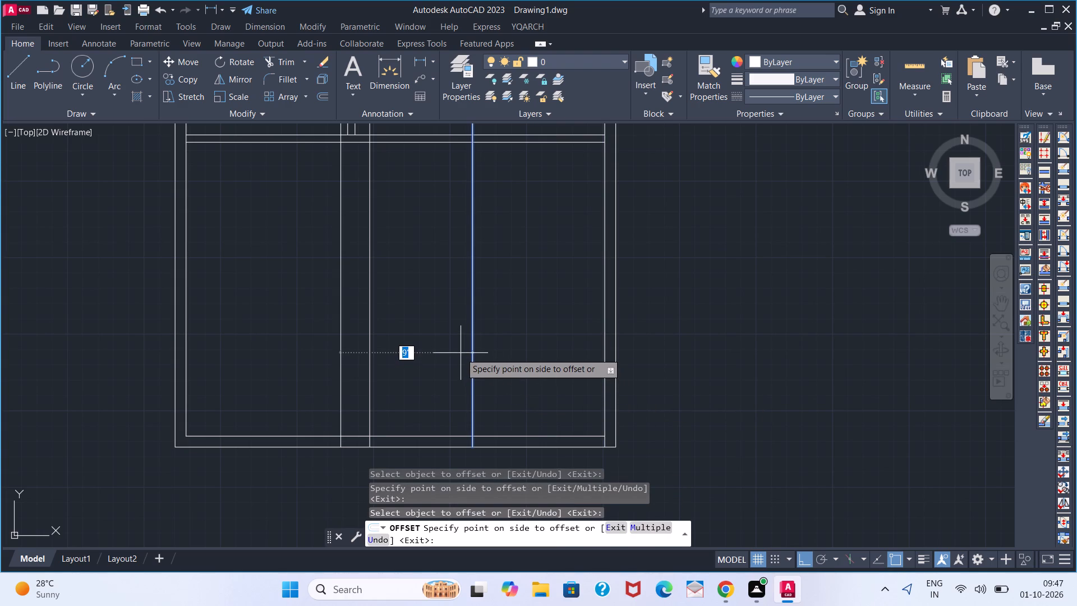
type("3'")
key("Return")
key("space")
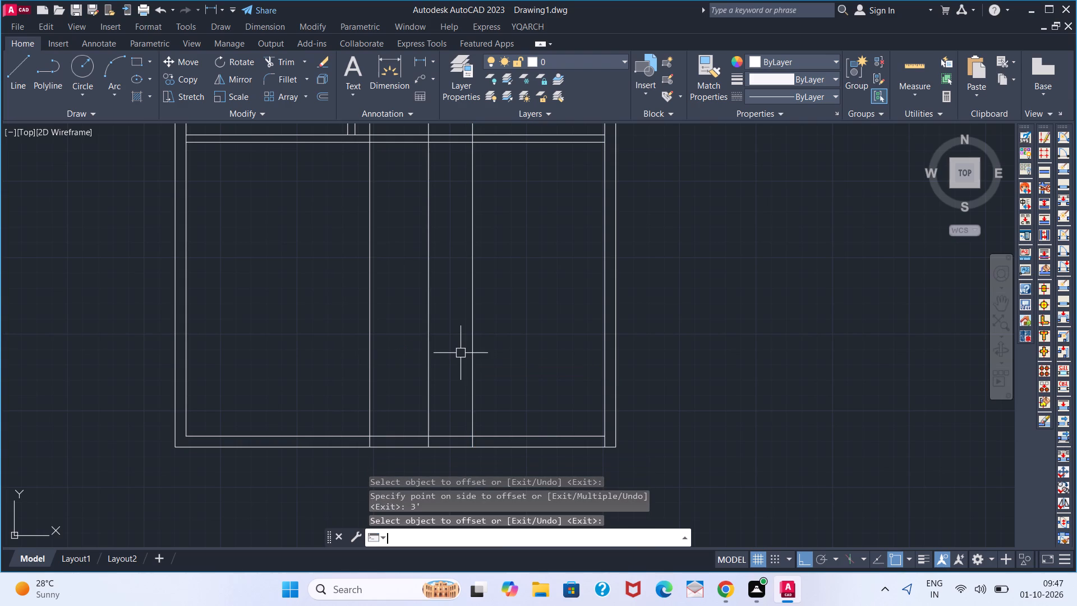
Trim the three new vertical lines between the two faces of the horizontal partition above the large bottom room.
middle_click_drag(462, 170, 462, 263)
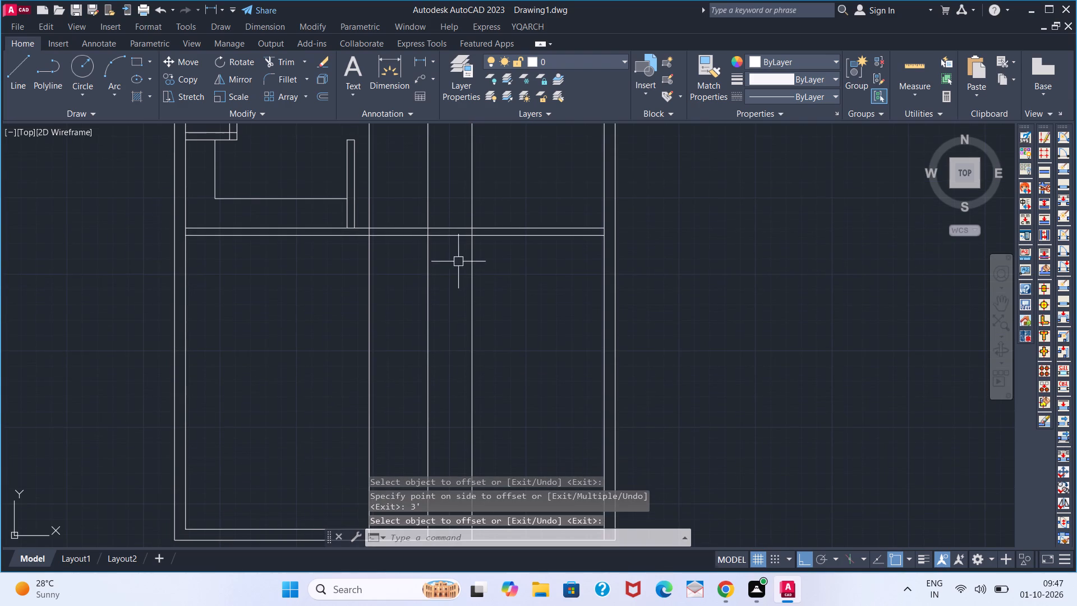
type("TRC")
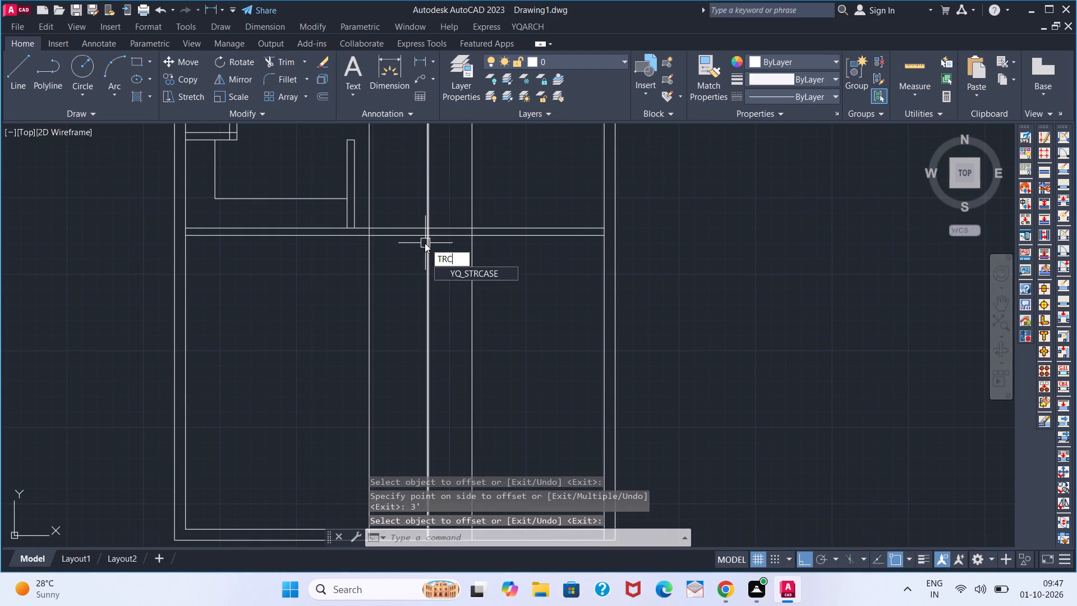
key("BackSpace")
key("space")
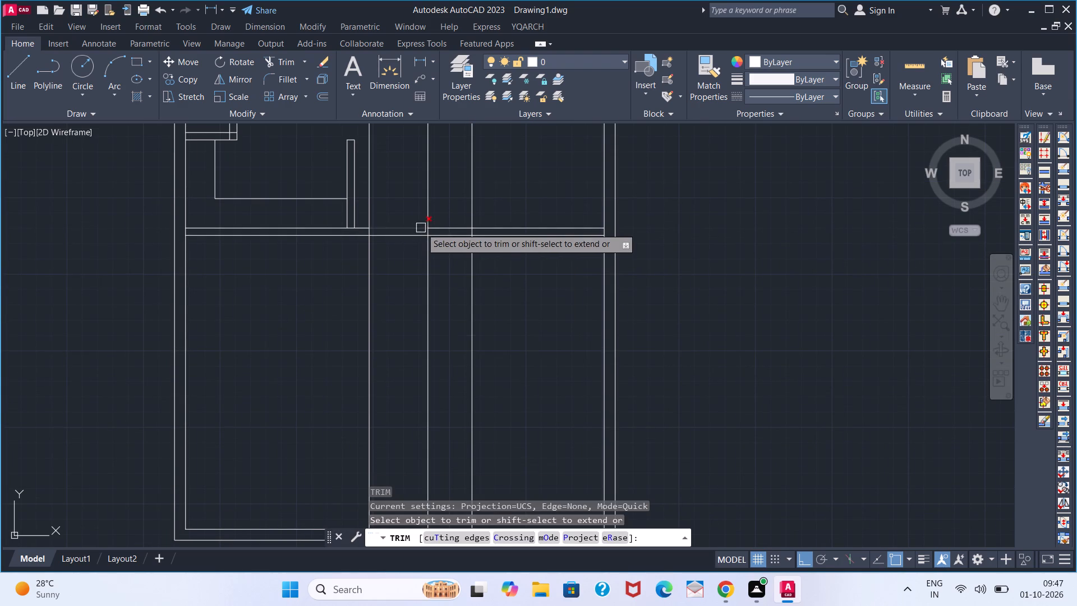
scroll(422, 228, "up", 4)
left_click(417, 249)
left_click(756, 259)
scroll(755, 272, "down", 4)
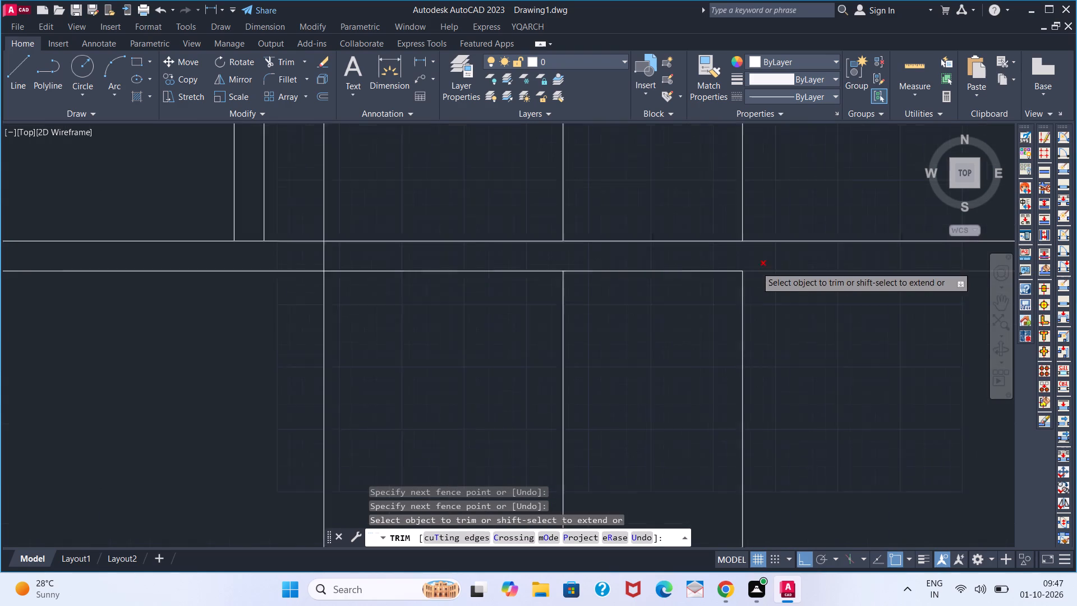
key("space")
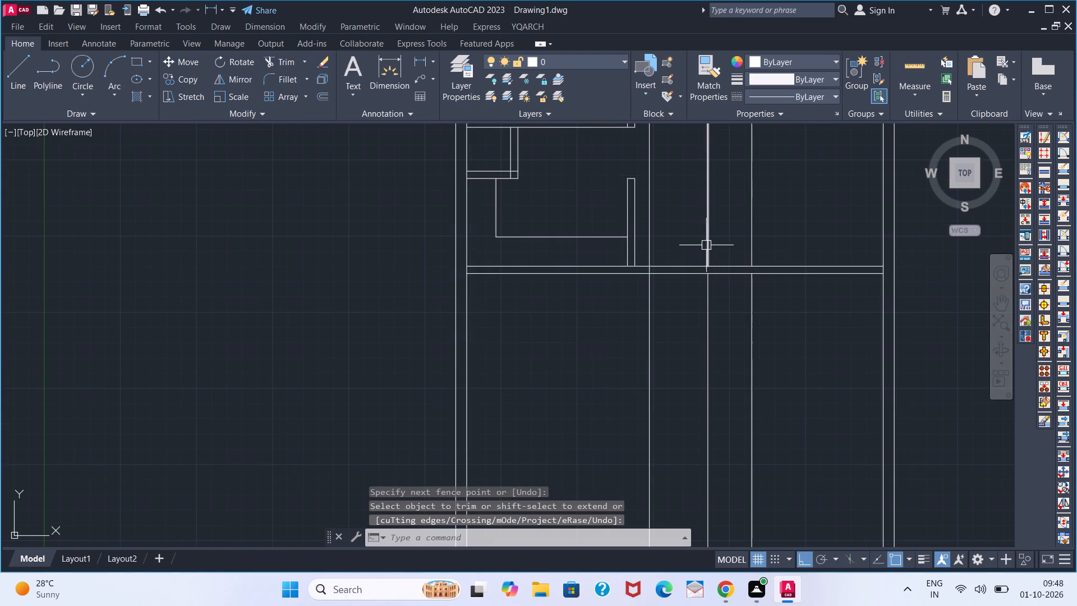
scroll(604, 287, "up", 3)
key("space")
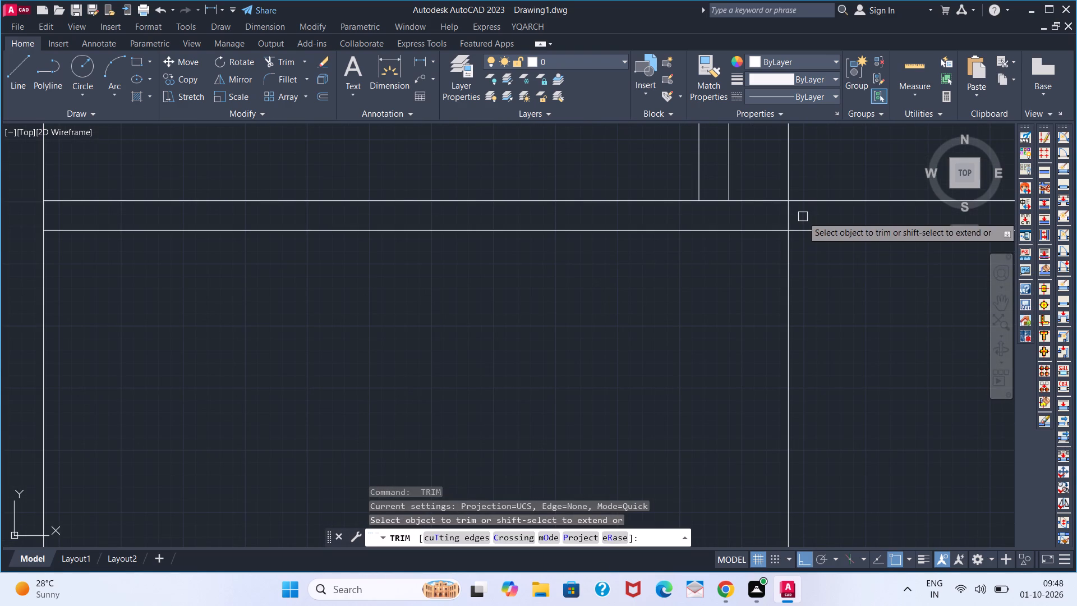
left_click(788, 217)
key("space")
scroll(805, 270, "down", 5)
Delete the three leftover vertical line pieces above the large bottom room's upper partition.
left_click(806, 242)
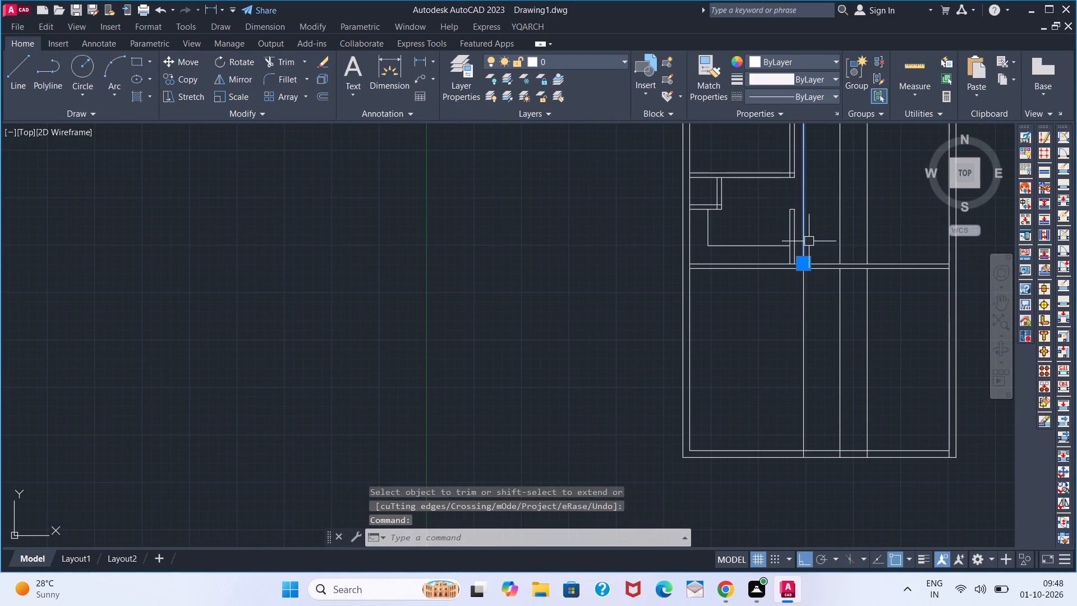
left_click(840, 241)
left_click(866, 241)
key("Delete")
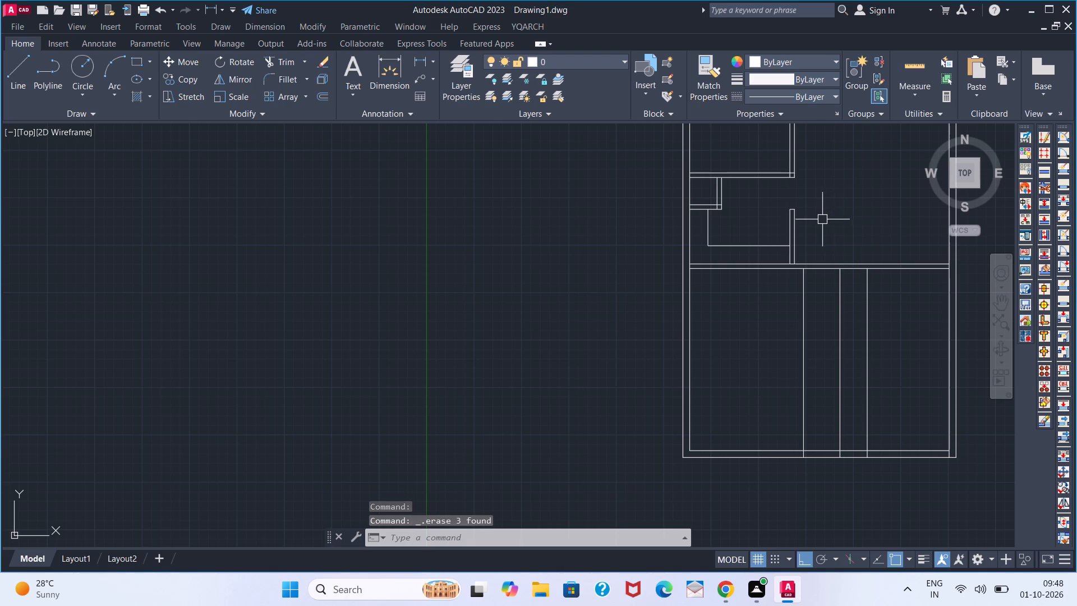
Trim the three vertical lines across the large bottom room, keeping only their short pieces within the bottom outer wall.
middle_click_drag(843, 344, 771, 322)
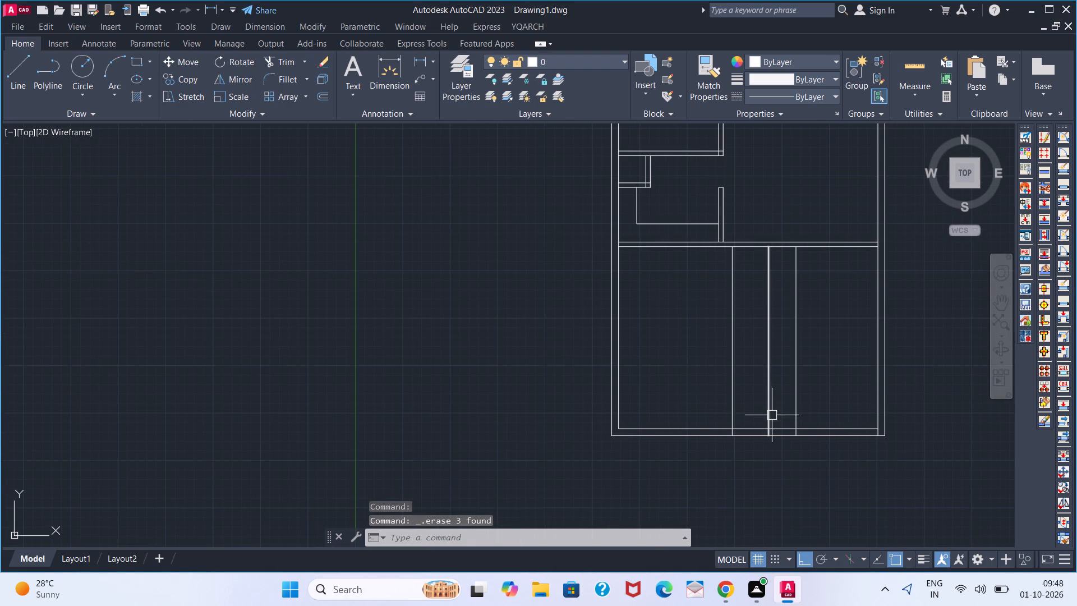
key("t")
key("r")
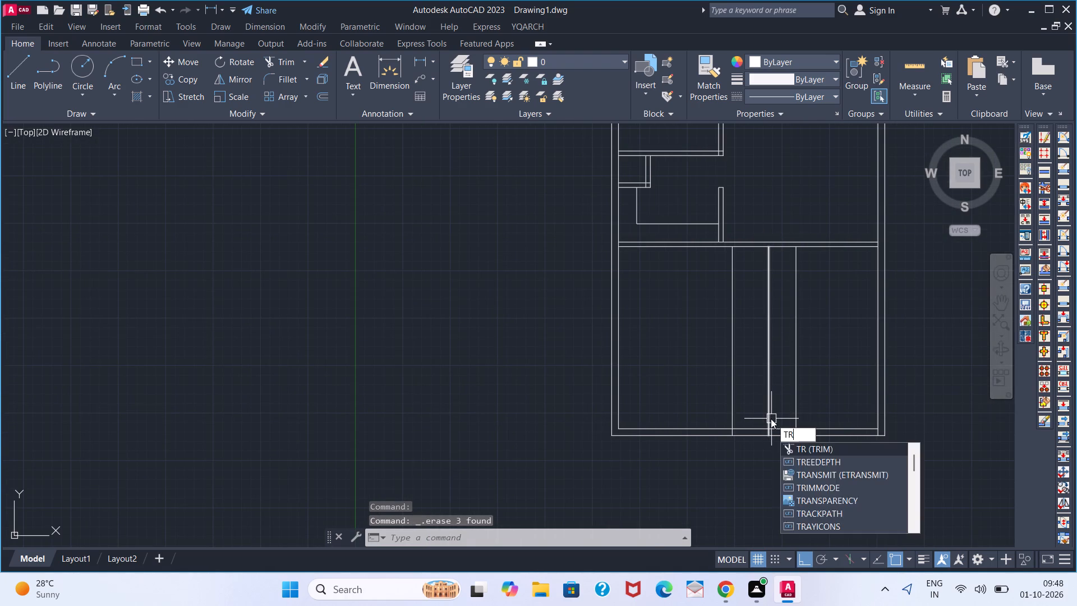
key("space")
left_click(685, 391)
left_click(817, 380)
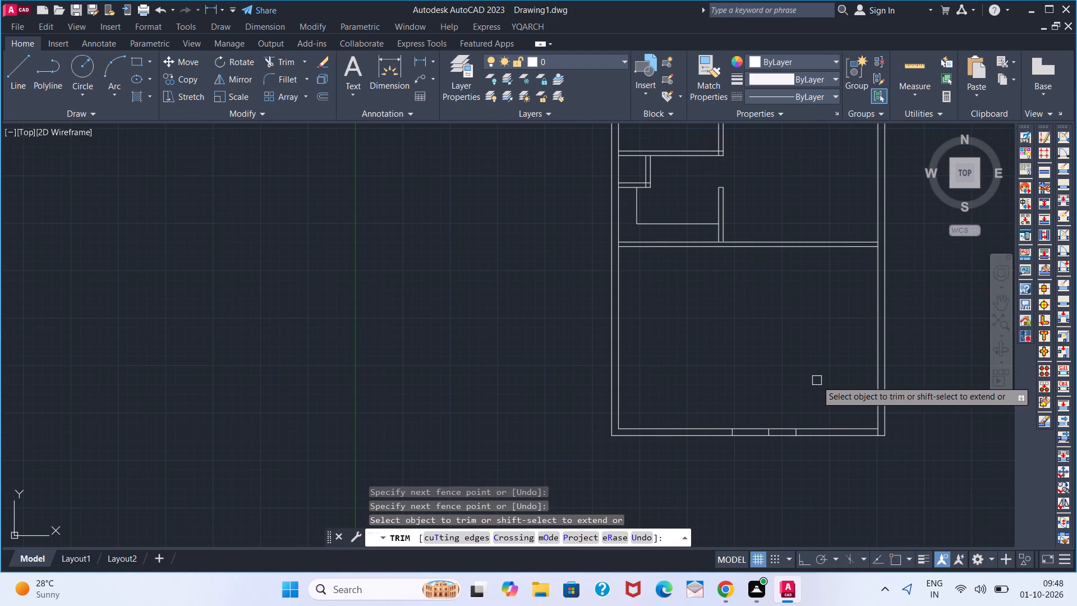
key("space")
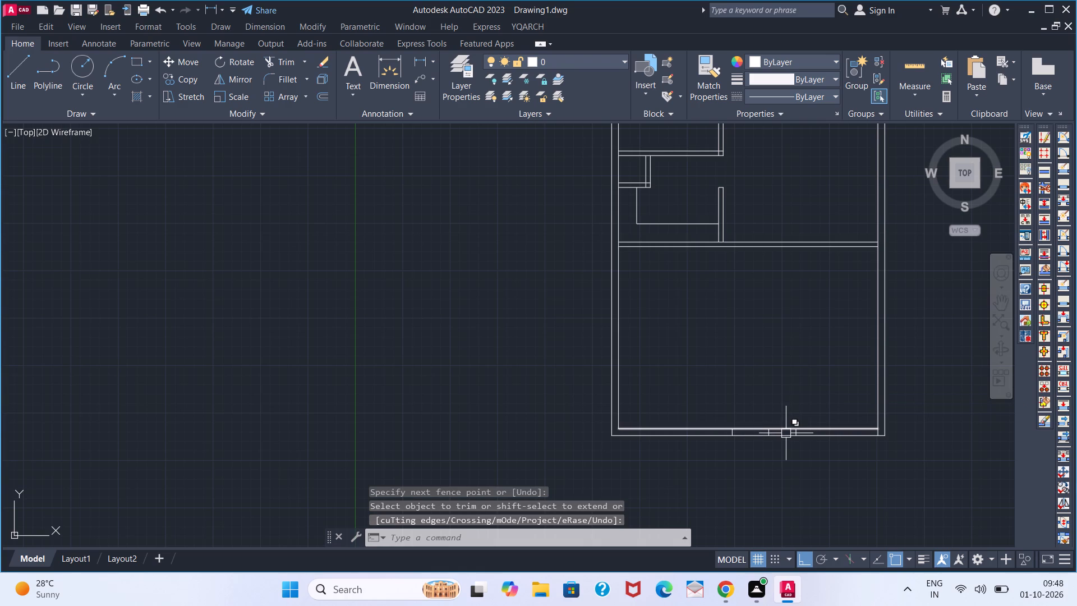
Draw two crossing diagonal lines in the 9' bottom wall segment next to the right outer wall, joining its opposite corners.
scroll(786, 434, "up", 1)
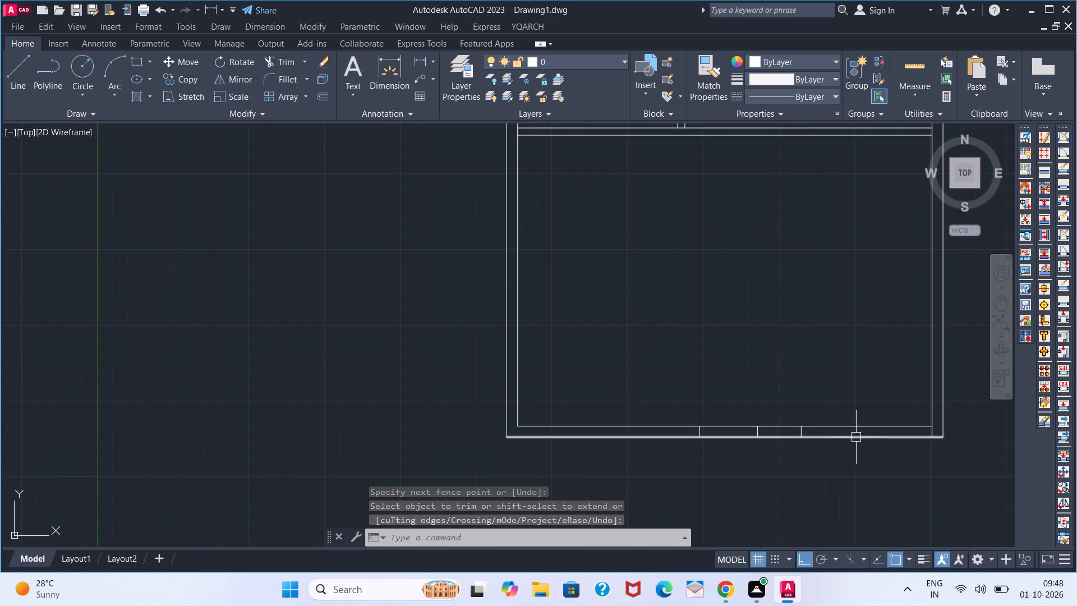
middle_click_drag(830, 428, 662, 426)
key("l")
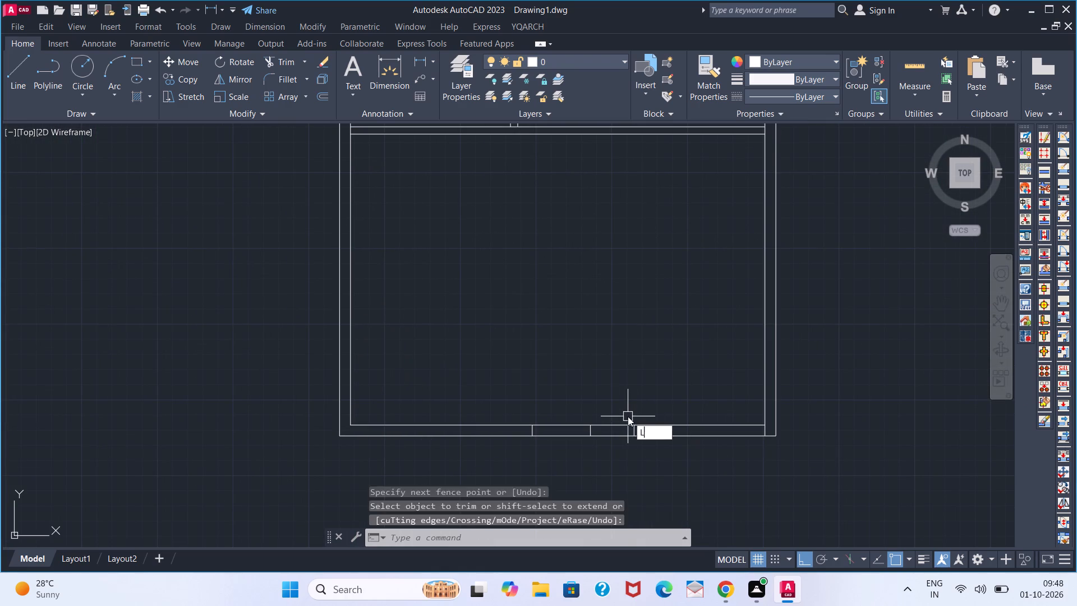
key("Return")
left_click(634, 424)
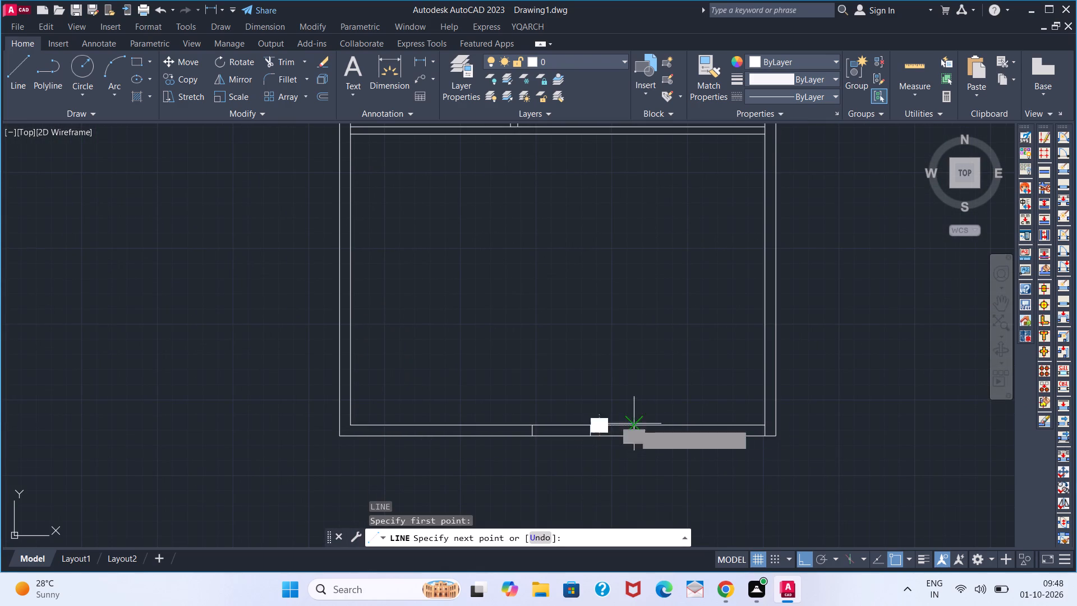
left_click(763, 438)
key("space")
key("space")
left_click(764, 426)
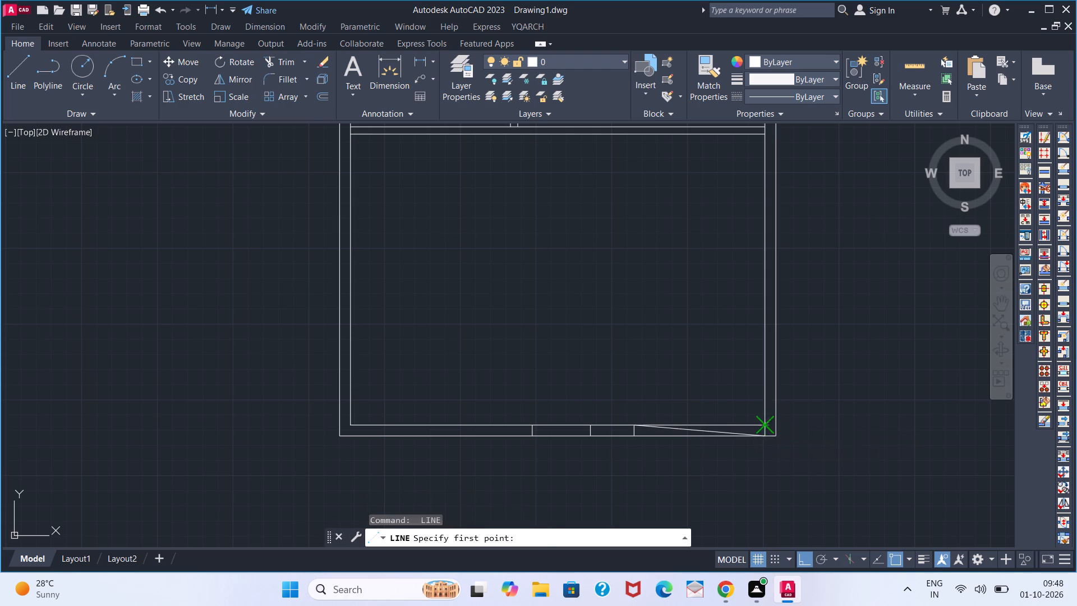
left_click(636, 438)
key("space")
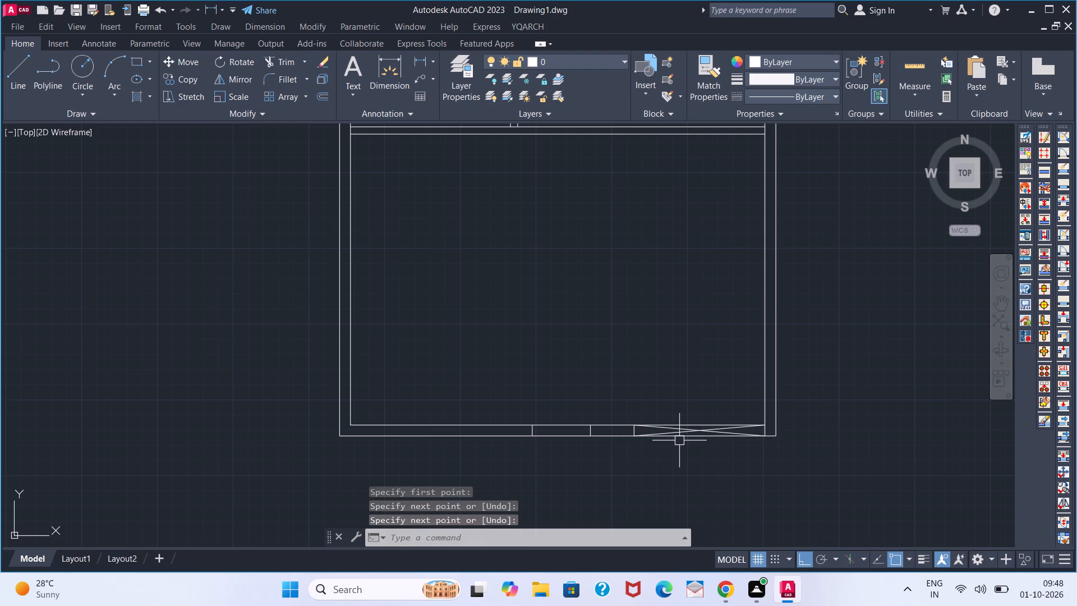
Trim the inner and outer bottom wall lines along the crossed 9' segment, leaving only the diagonals between its ends.
key("t")
type("R")
key("space")
left_click(708, 422)
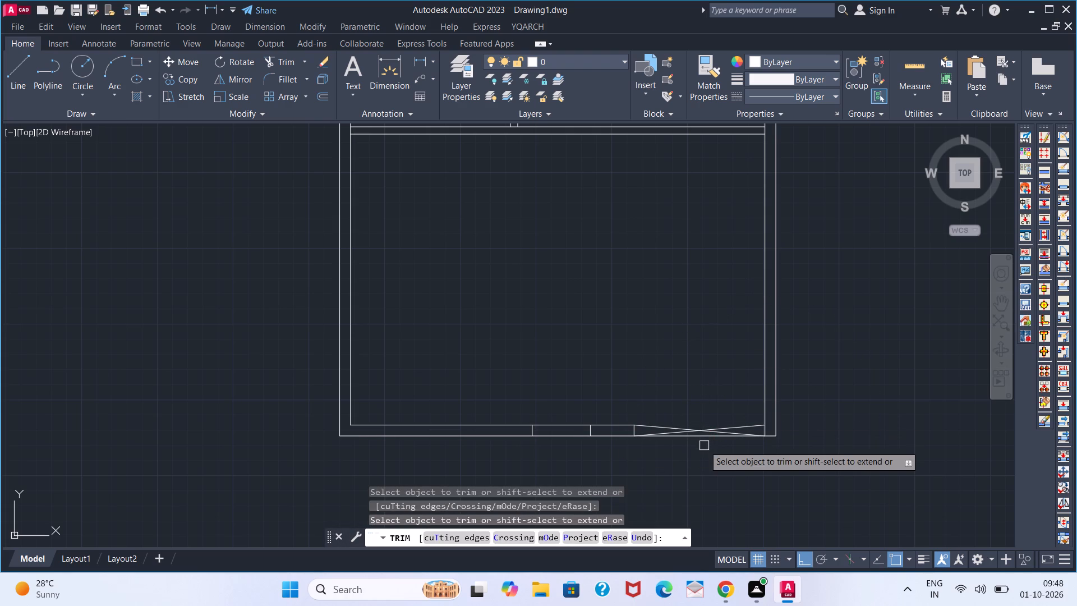
left_click(705, 437)
key("space")
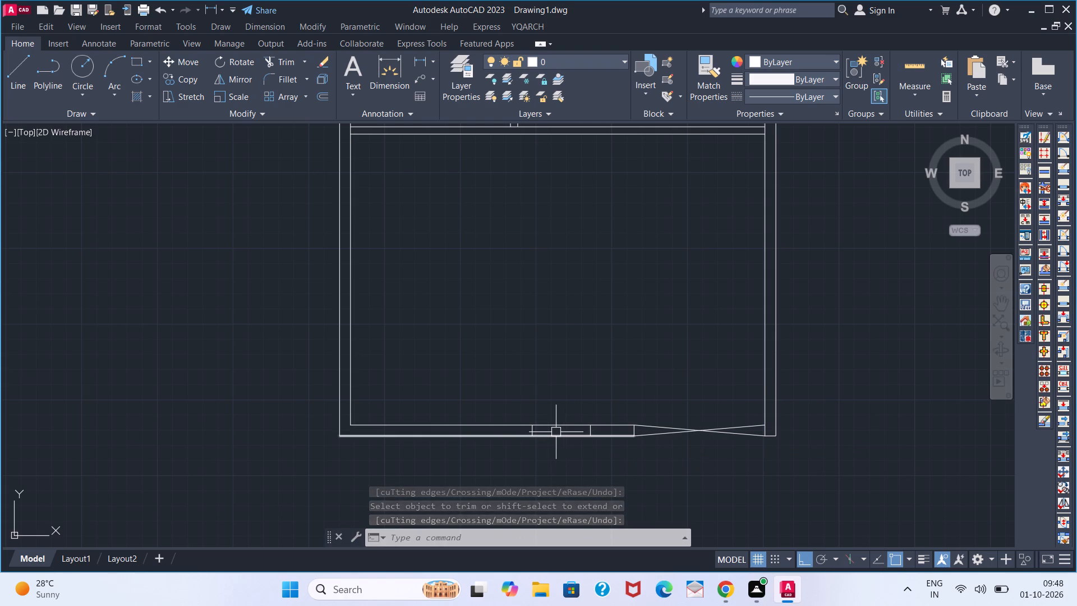
Draw two crossing diagonal lines between the two leftmost short vertical lines in the bottom outer wall, joining opposite corners.
scroll(556, 432, "up", 1)
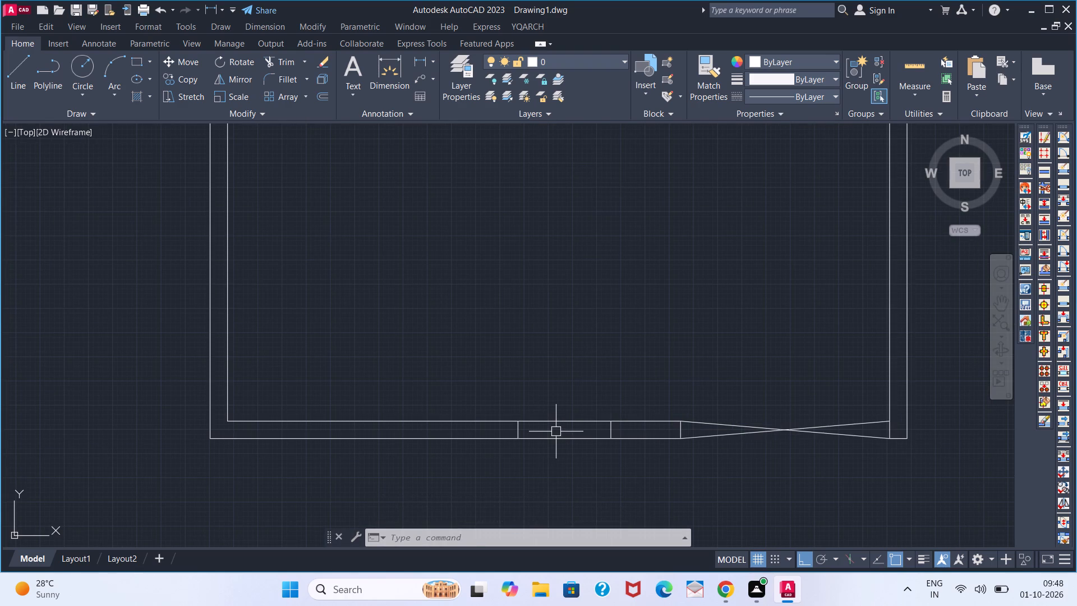
key("l")
key("l")
key("BackSpace")
key("BackSpace")
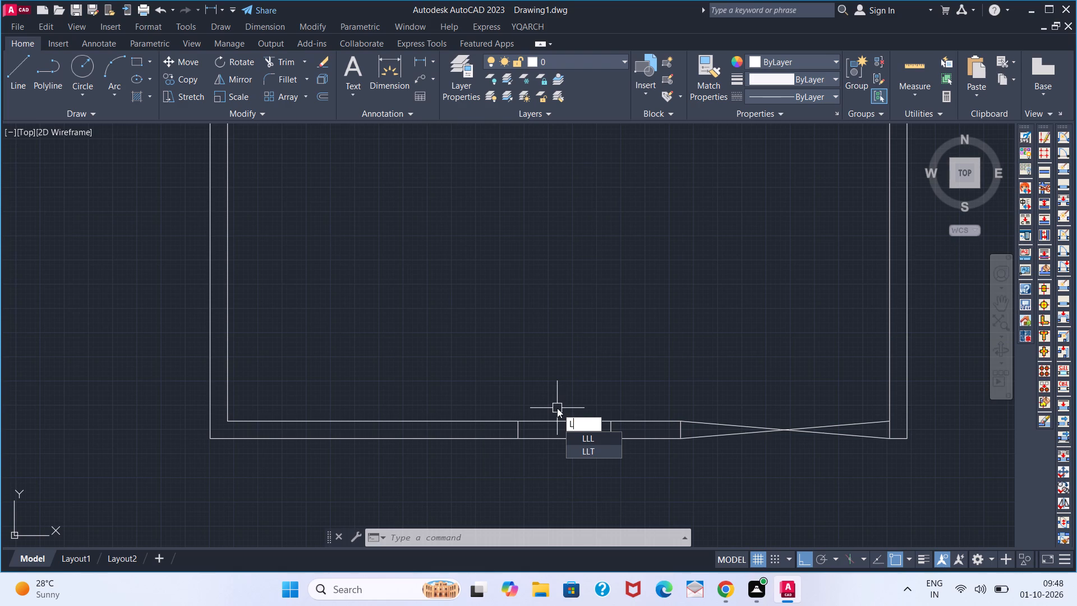
key("space")
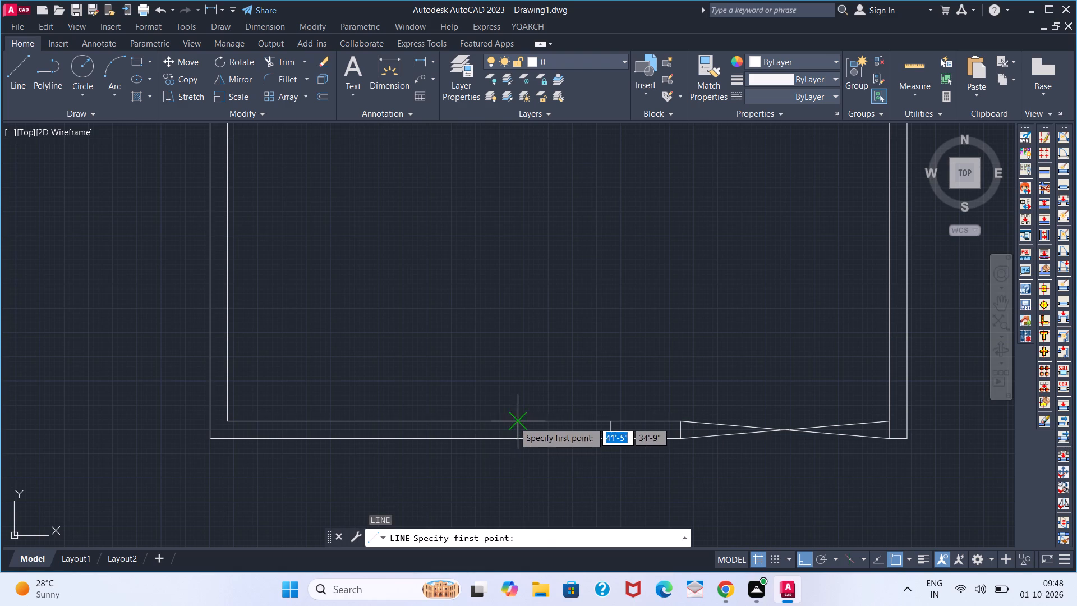
left_click(514, 422)
left_click(613, 439)
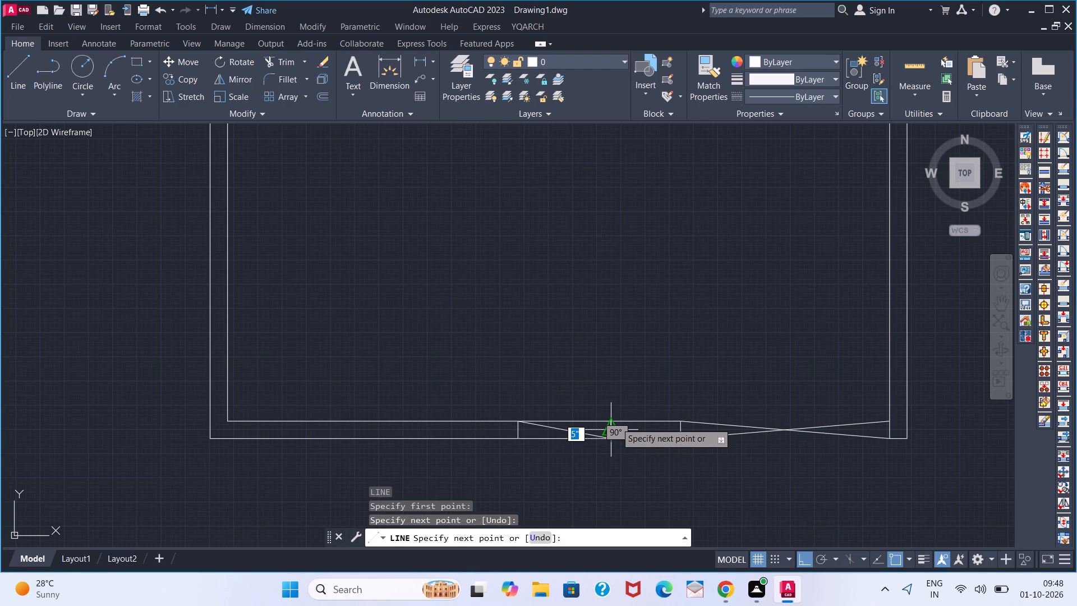
key("space")
key("space")
left_click(616, 419)
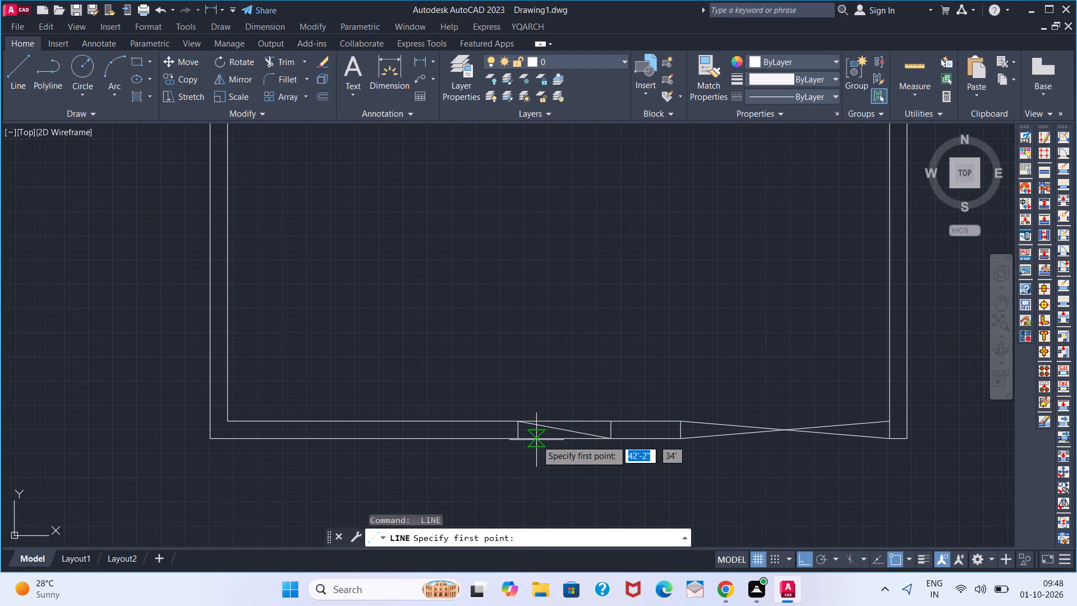
left_click(523, 440)
key("space")
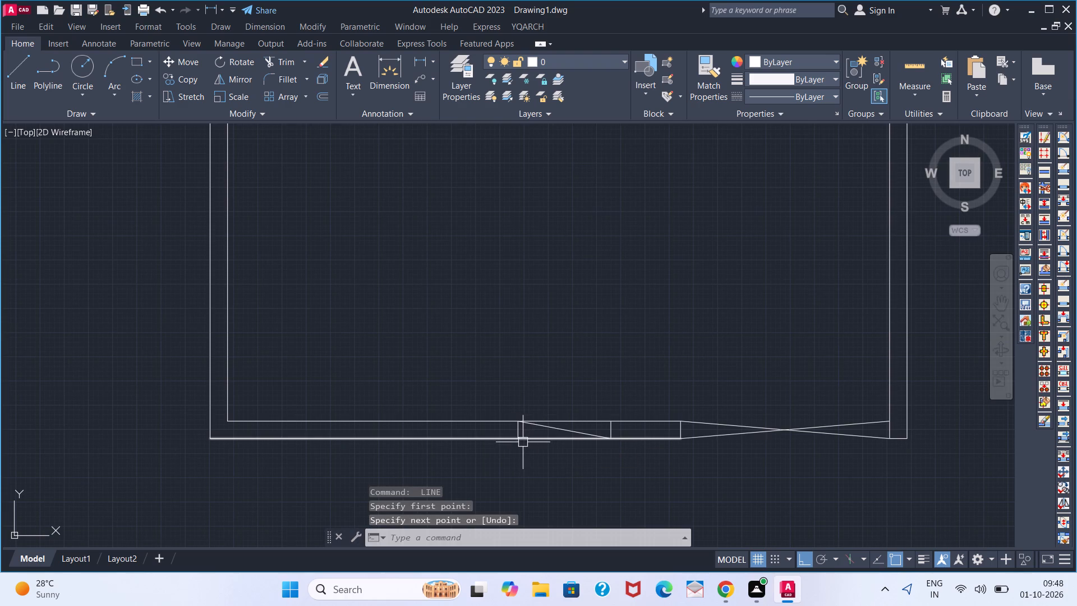
key("space")
left_click(522, 439)
left_click(604, 421)
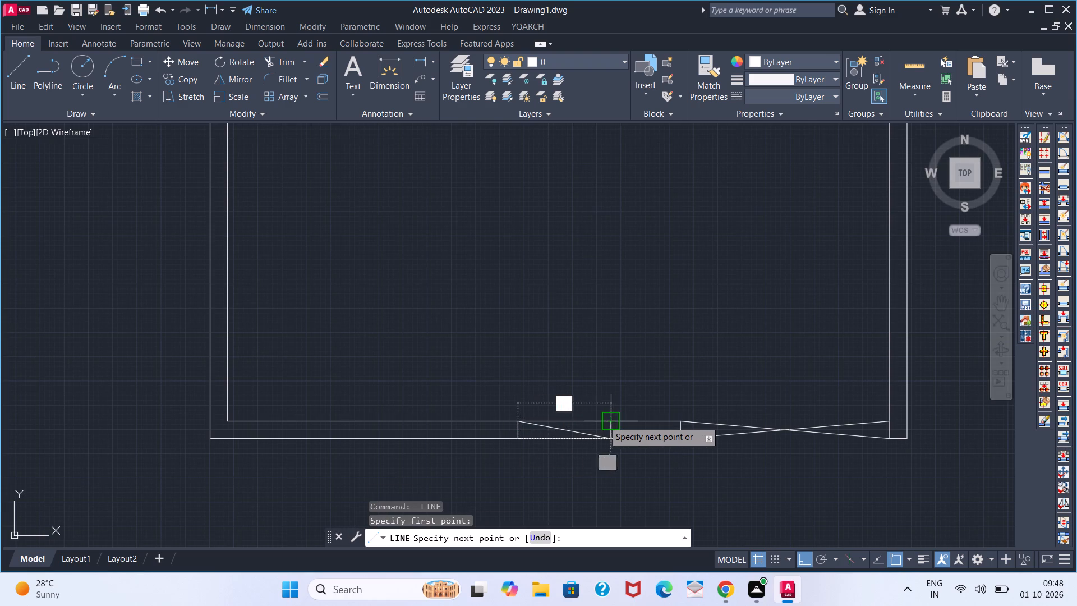
key("space")
Trim the inner and outer bottom wall lines along the narrower crossed segment.
type("TR")
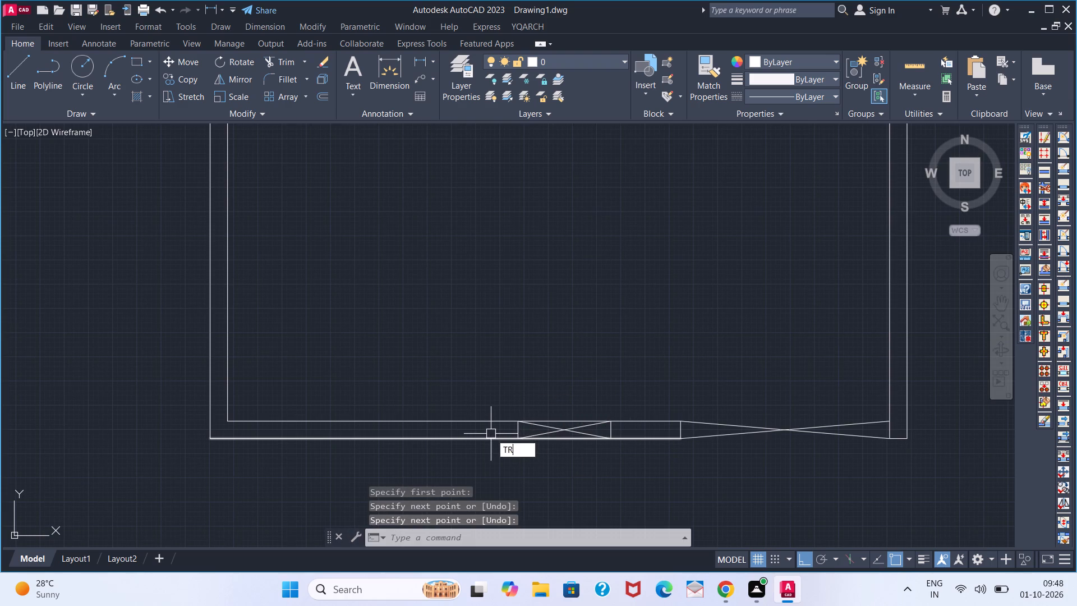
key("space")
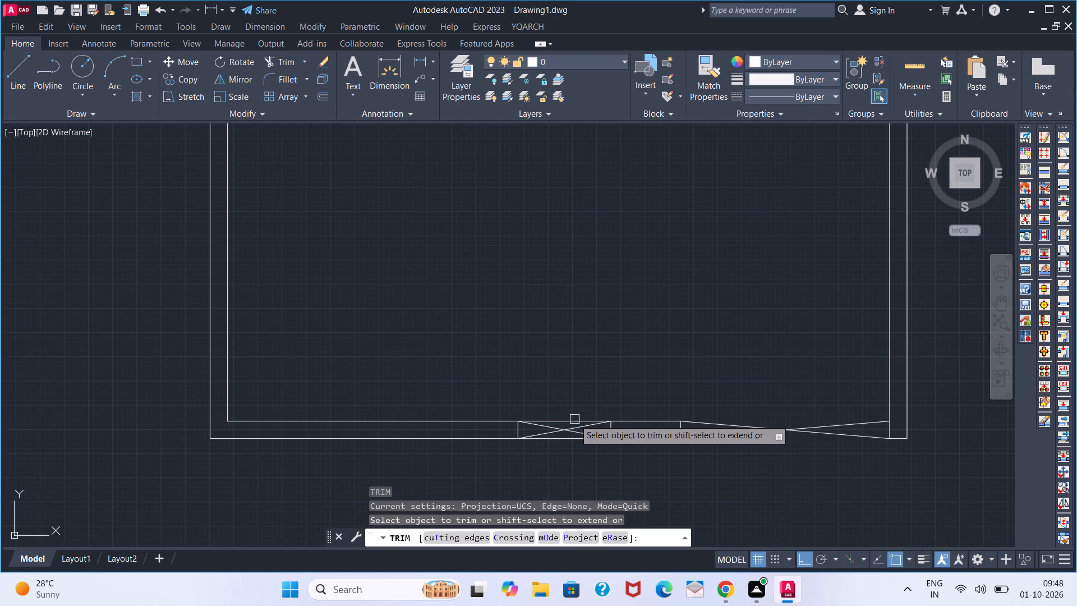
left_click(574, 419)
left_click(569, 441)
key("space")
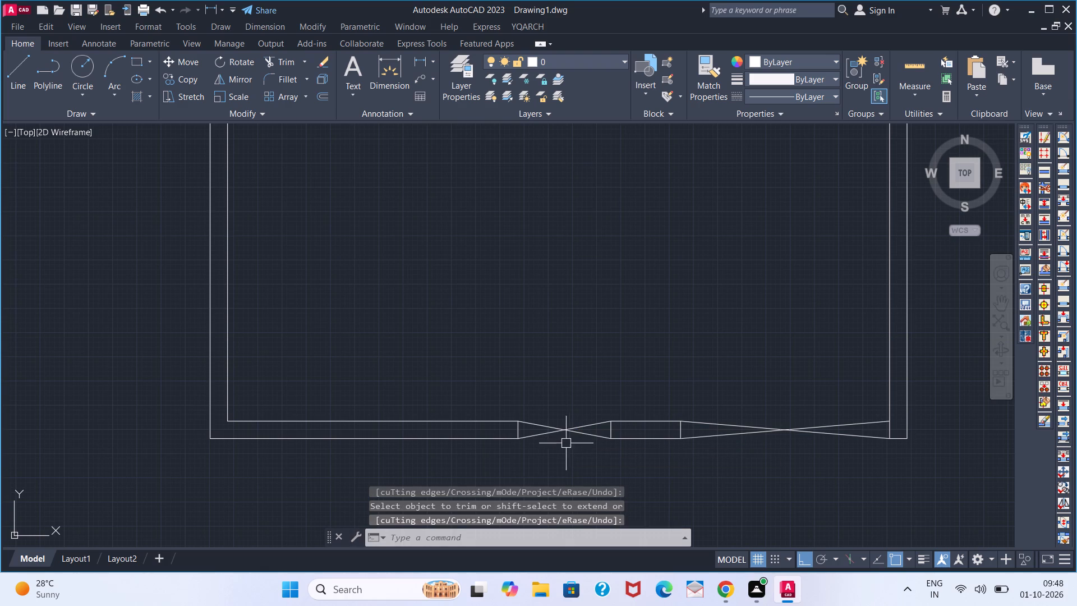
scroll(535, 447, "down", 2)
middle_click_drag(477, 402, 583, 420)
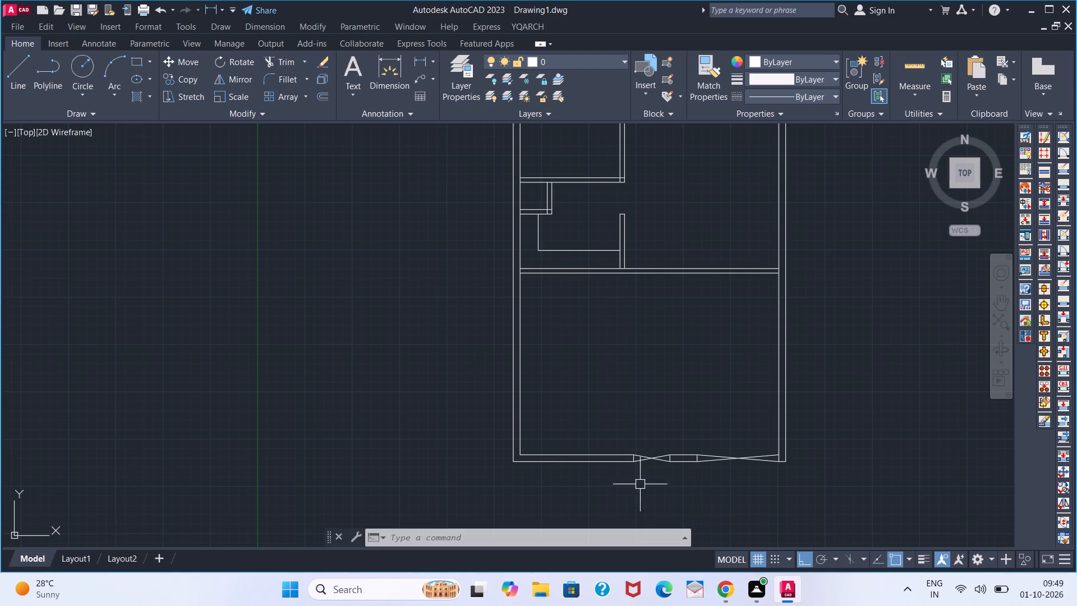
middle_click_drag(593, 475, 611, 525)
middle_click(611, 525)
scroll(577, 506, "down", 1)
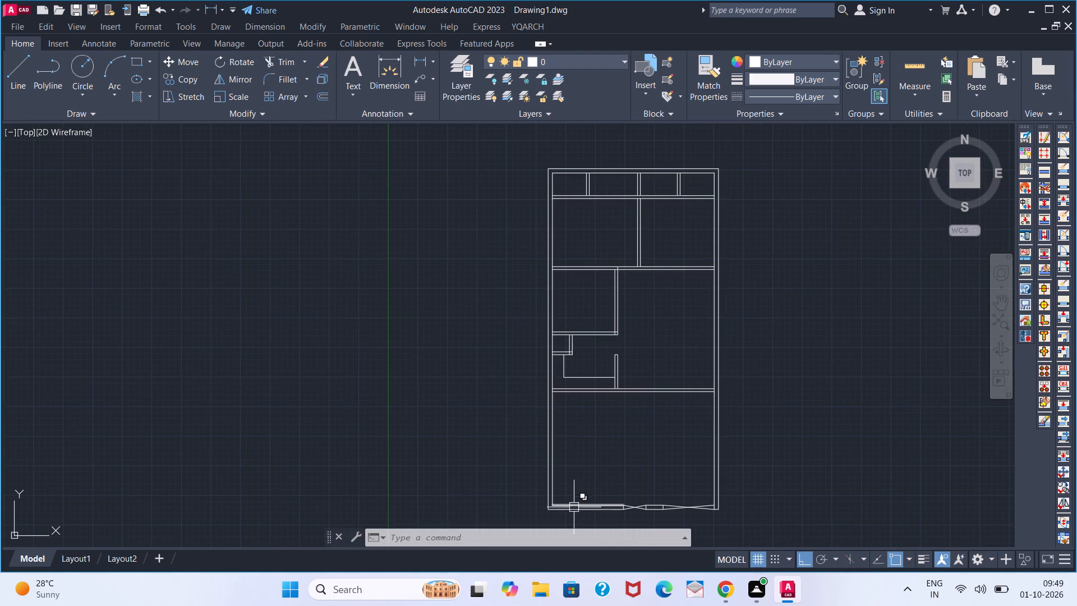
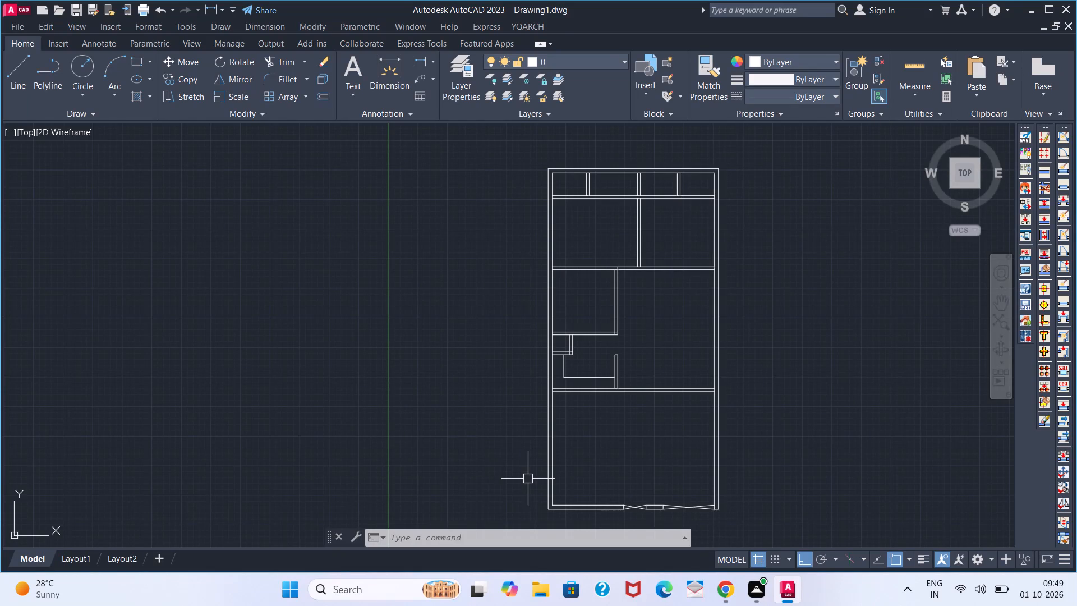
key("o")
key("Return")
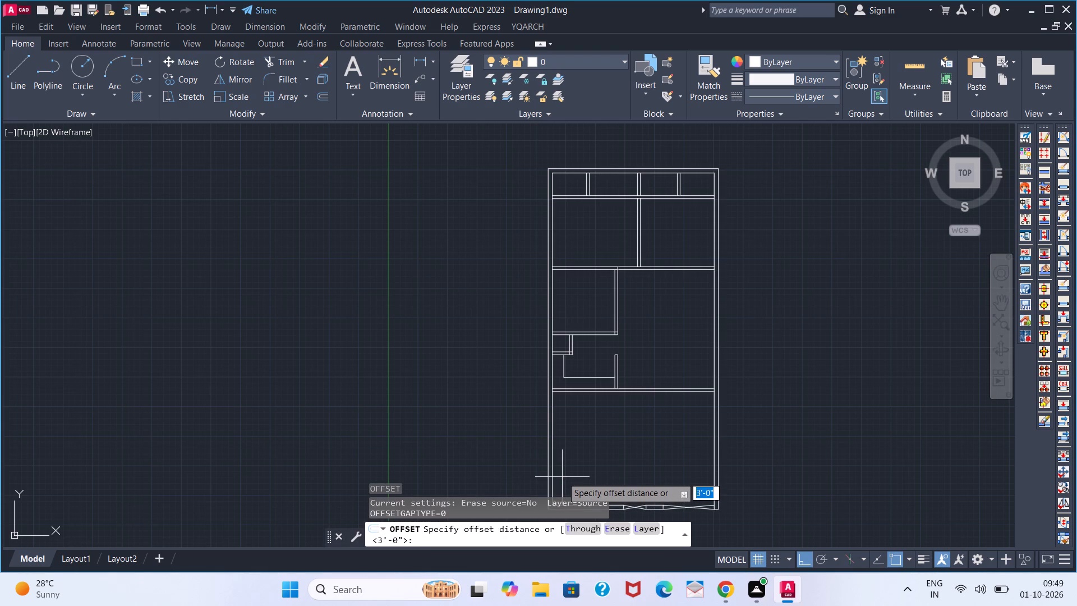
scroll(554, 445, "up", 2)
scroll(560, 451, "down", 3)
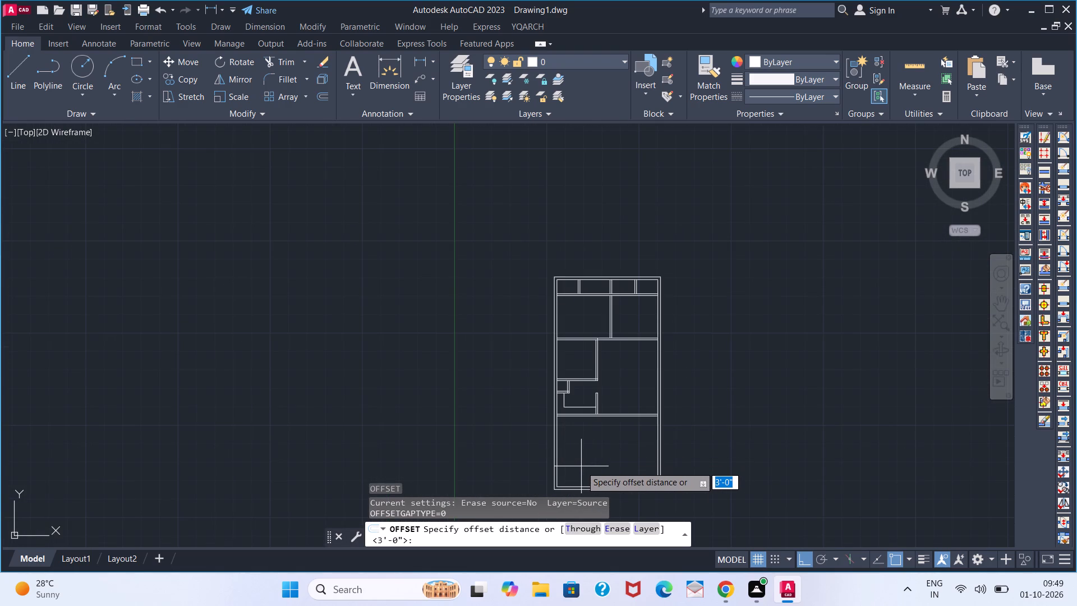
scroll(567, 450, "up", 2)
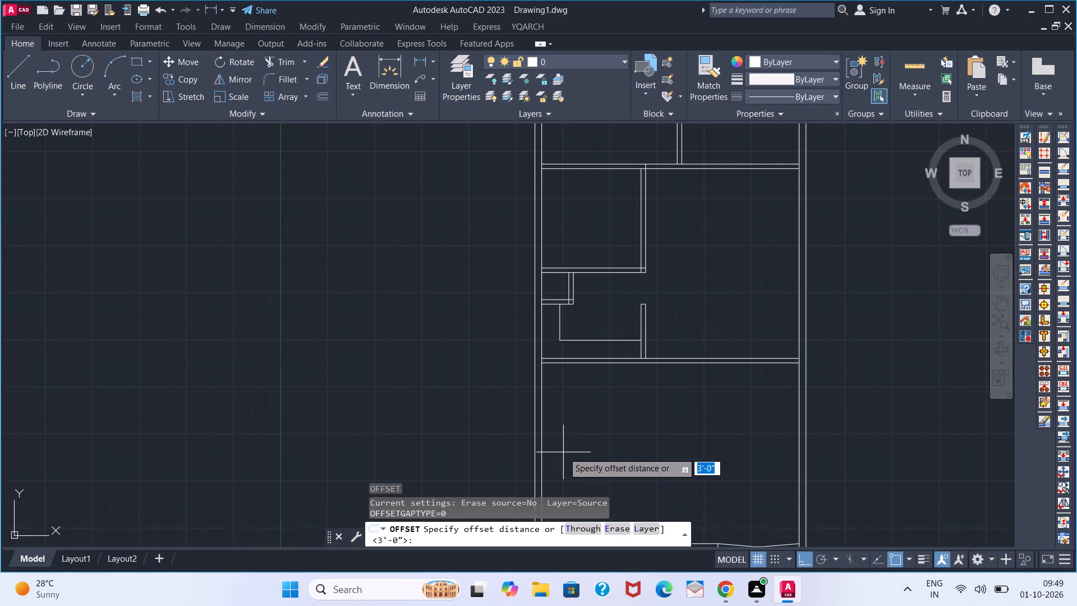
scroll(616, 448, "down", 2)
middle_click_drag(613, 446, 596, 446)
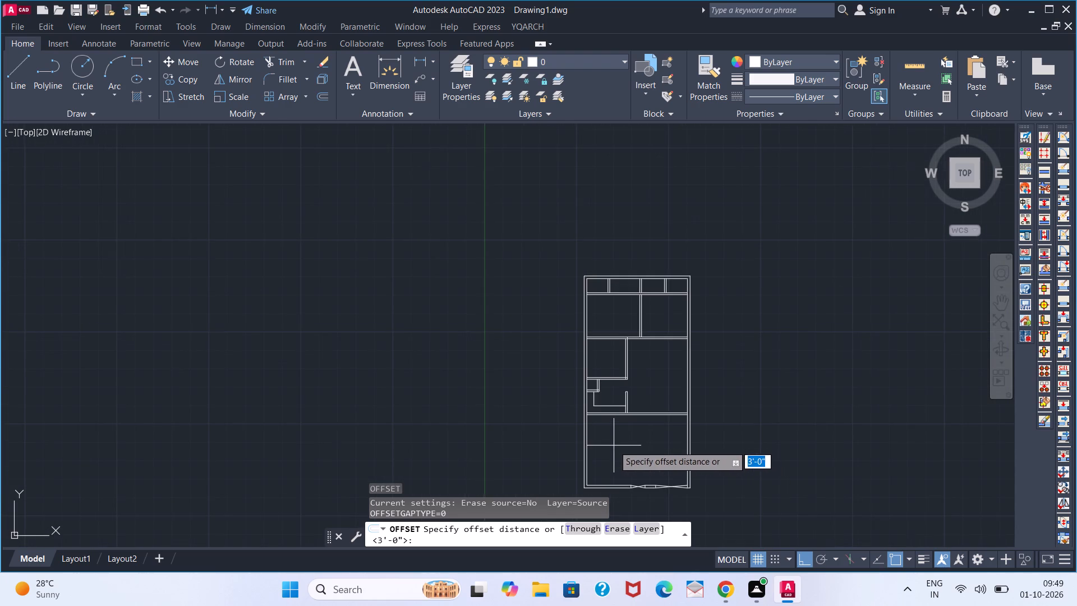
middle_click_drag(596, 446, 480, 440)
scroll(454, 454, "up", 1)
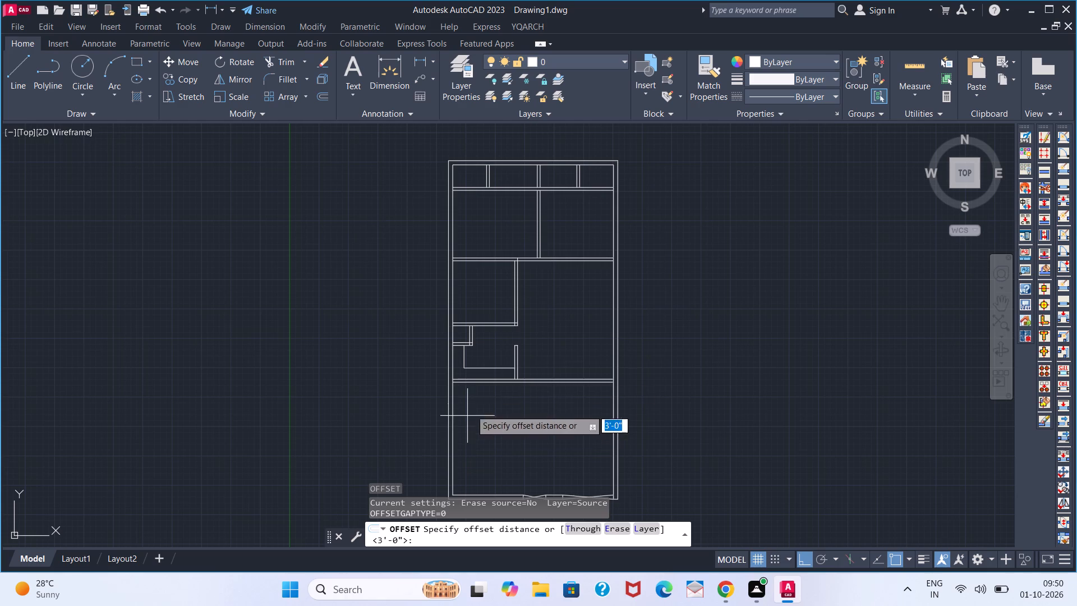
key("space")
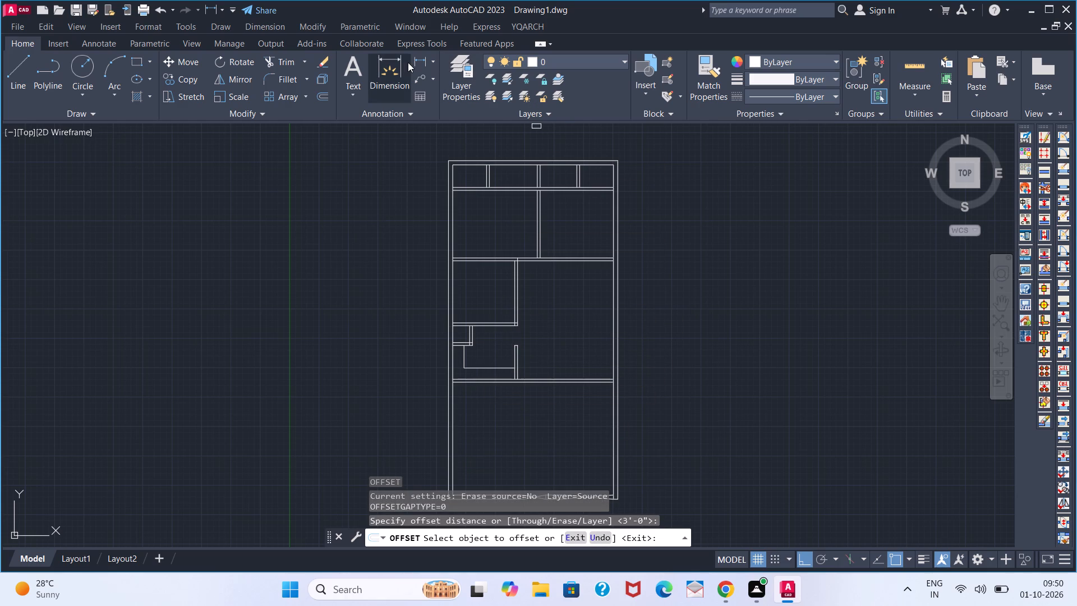
Measure the horizontal distance from the left outer wall's inner face to the short vertical partition, along the lowest full-width partition.
left_click(426, 61)
scroll(482, 395, "up", 4)
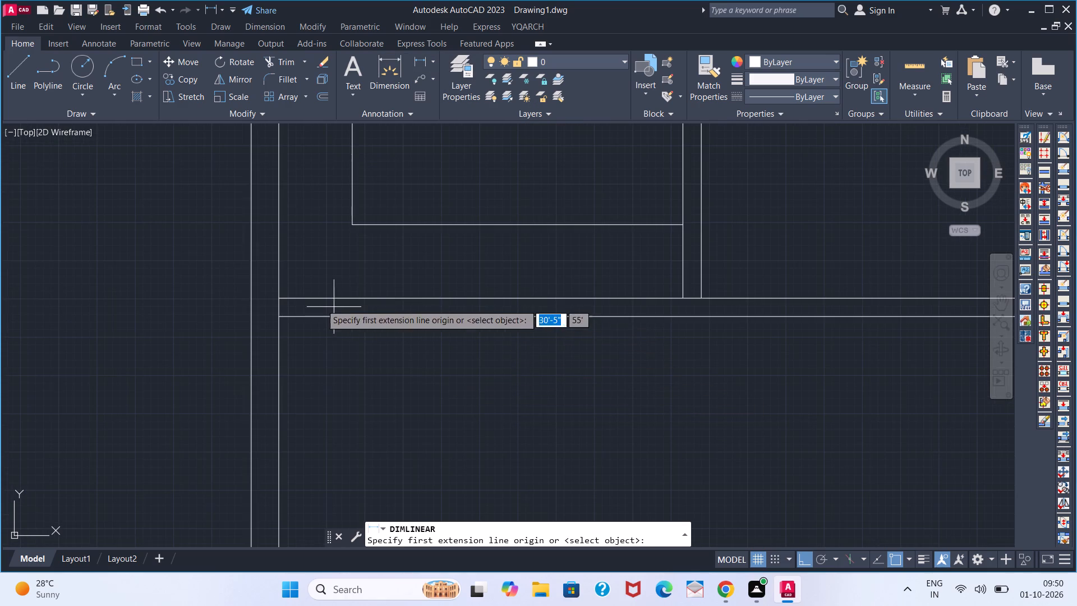
left_click(286, 297)
left_click(675, 295)
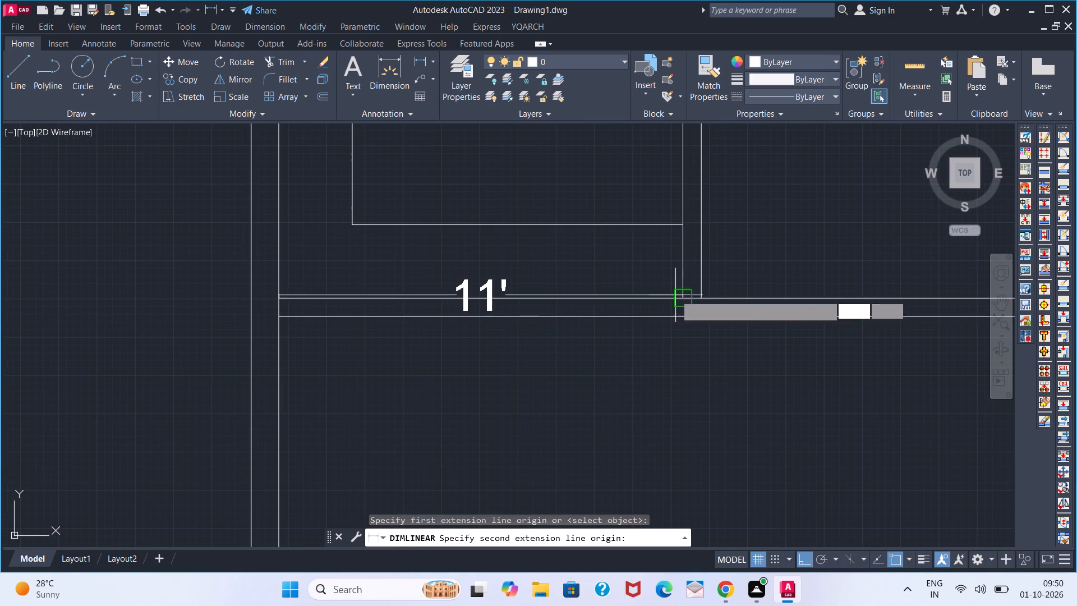
key("Escape")
scroll(625, 356, "down", 3)
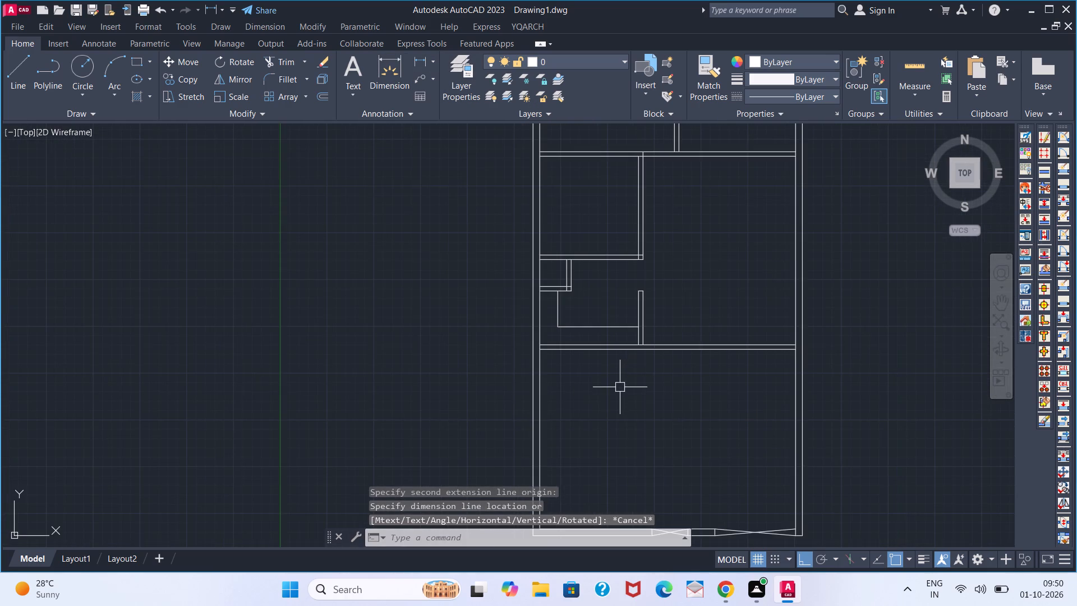
middle_click_drag(620, 387, 592, 309)
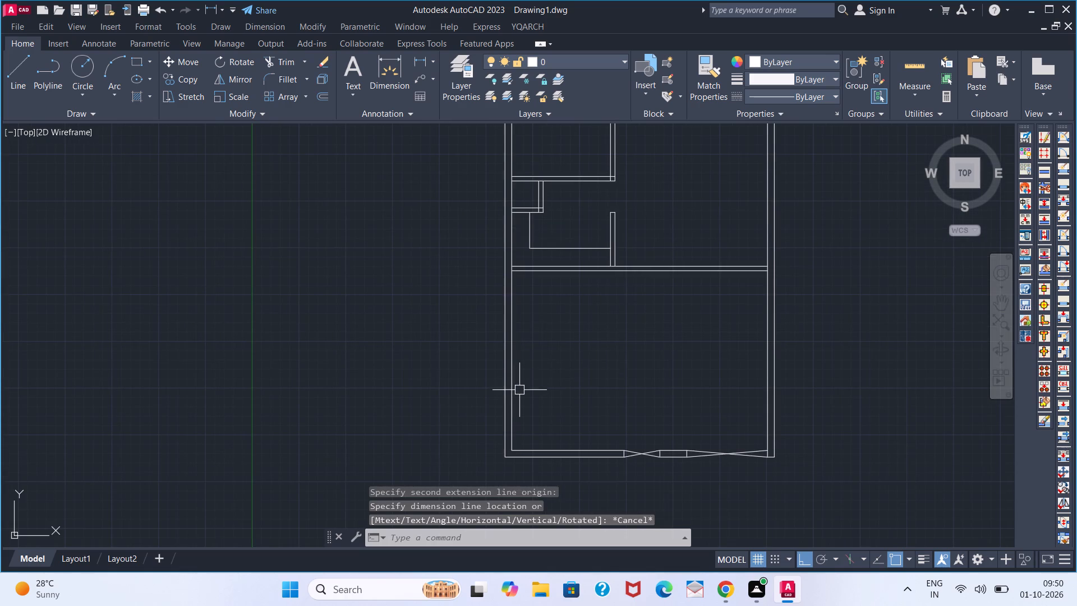
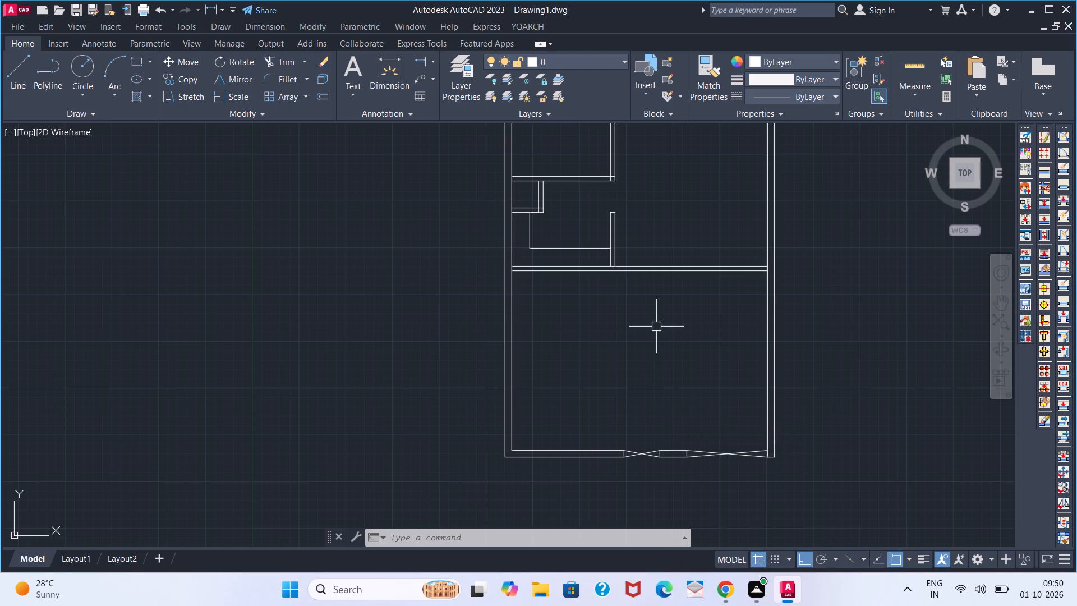
Offset the left outer wall's inner face line 10' into the bottom room.
middle_click_drag(645, 318, 447, 425)
middle_click_drag(424, 447, 551, 316)
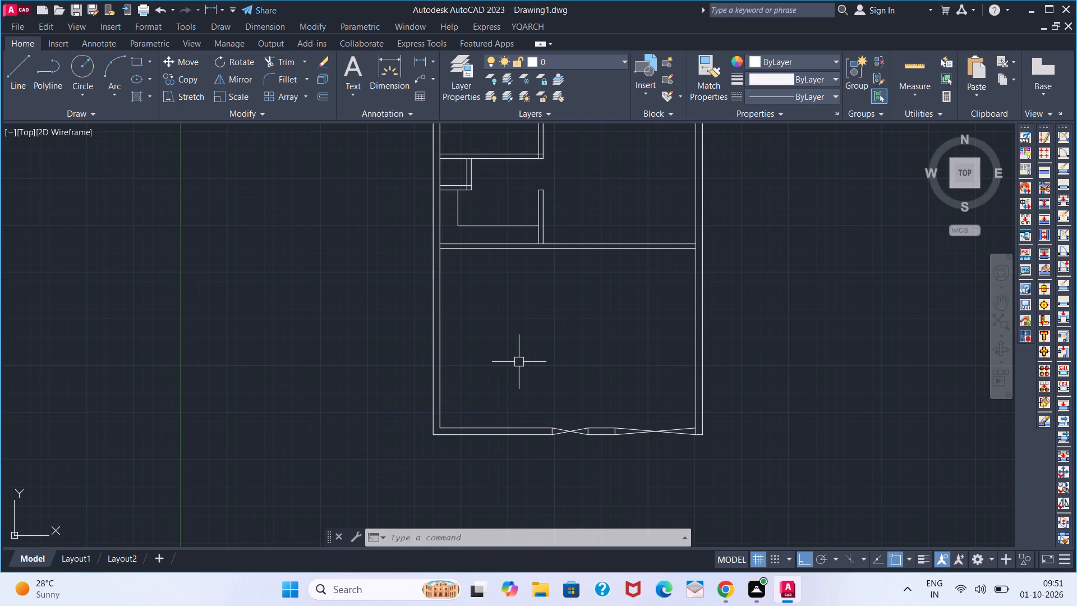
key("o")
key("Return")
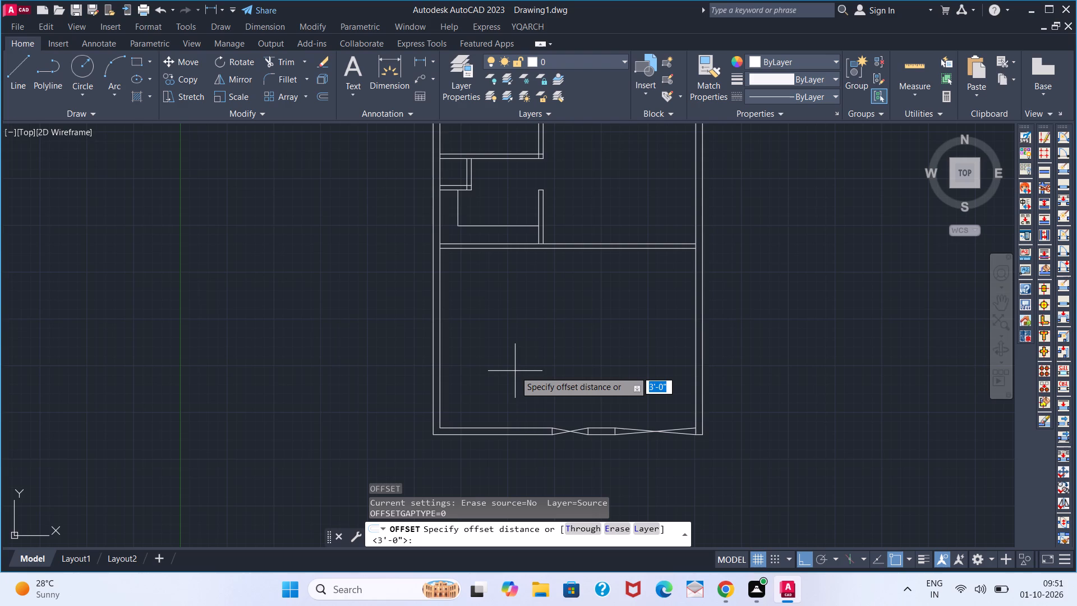
type("10'")
key("Return")
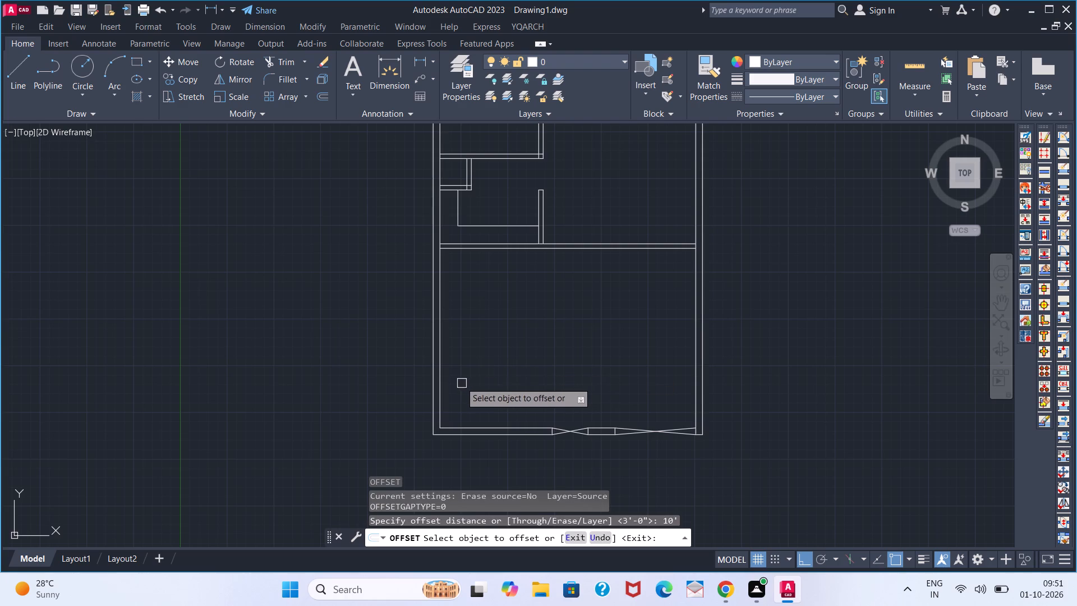
left_click(444, 374)
left_click(510, 373)
key("space")
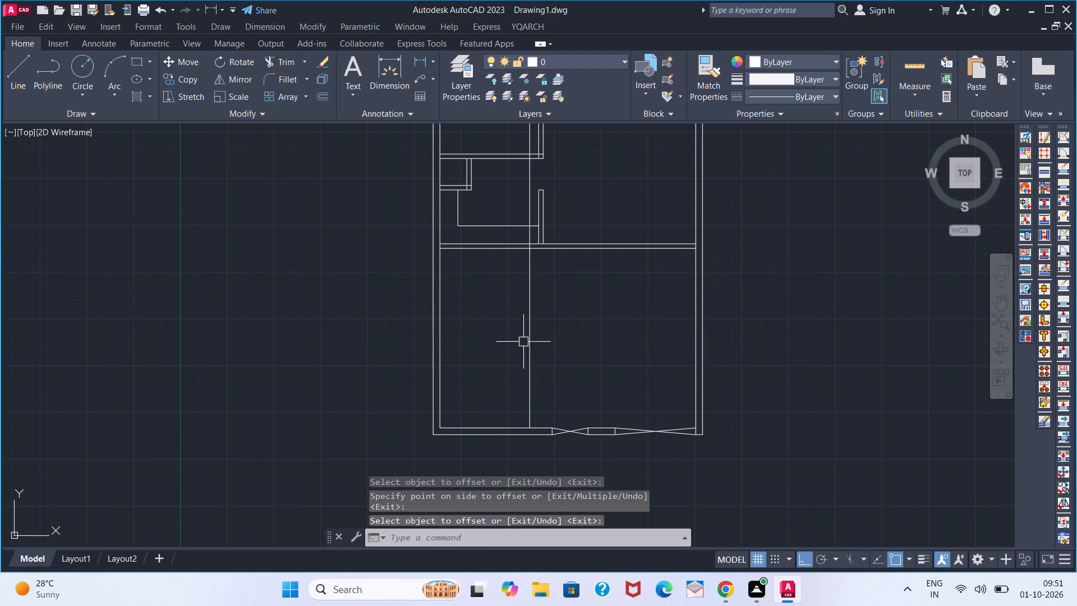
Trim the new vertical line at the lowest full-width partition and erase its remainder above that partition.
scroll(539, 232, "up", 4)
type("TR")
key("space")
left_click(474, 325)
key("space")
left_click(481, 293)
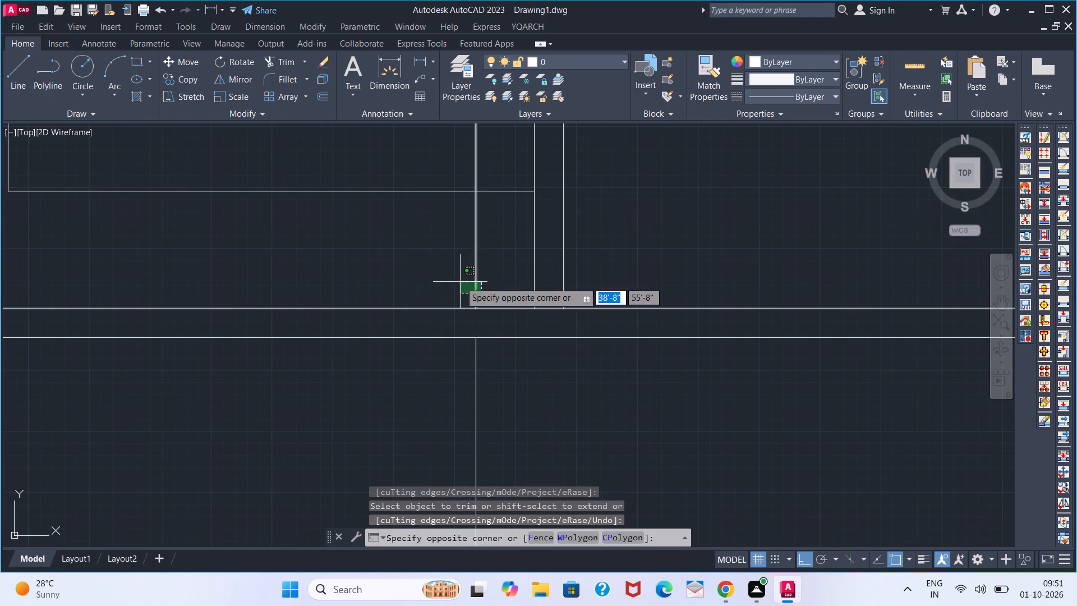
left_click(460, 282)
key("Delete")
Offset the bottom wall's inner face line 3' upward into the room, at the lower-left corner.
scroll(499, 317, "down", 4)
middle_click_drag(533, 416, 517, 258)
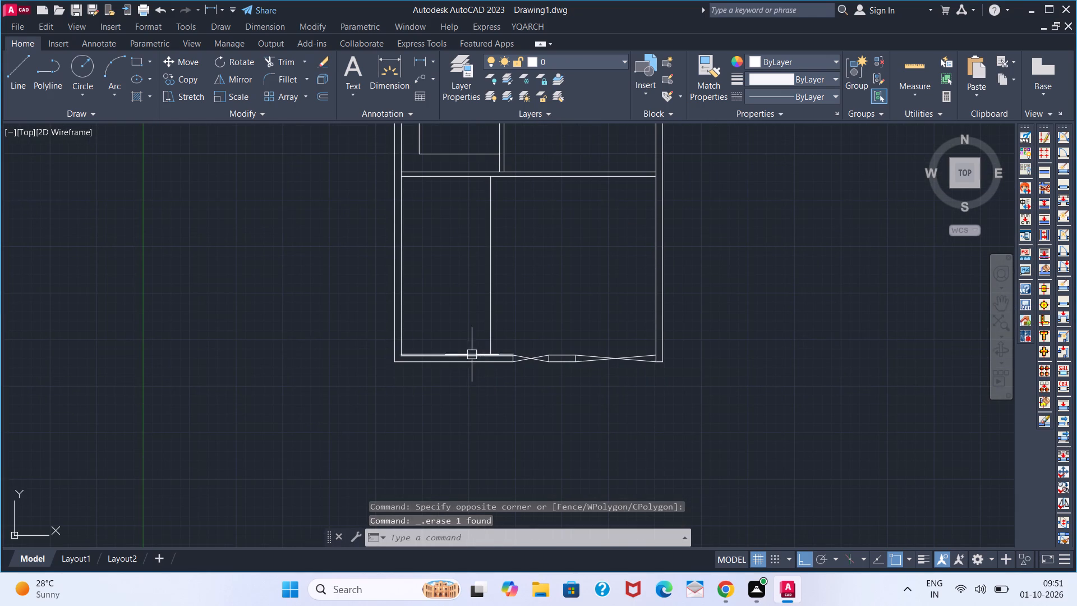
scroll(451, 359, "up", 1)
key("o")
key("Return")
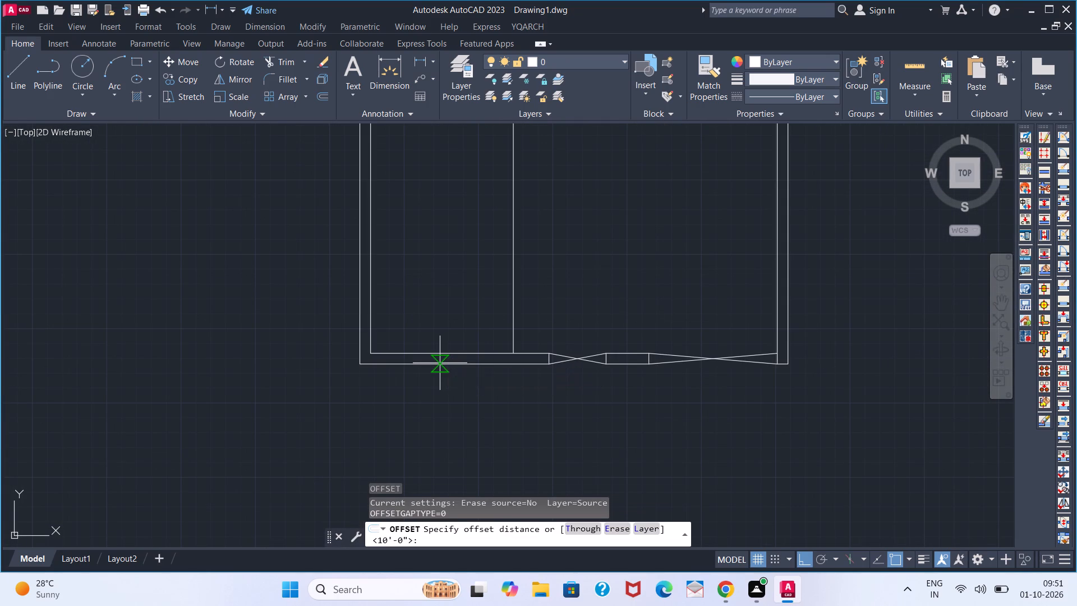
type("3'")
key("Return")
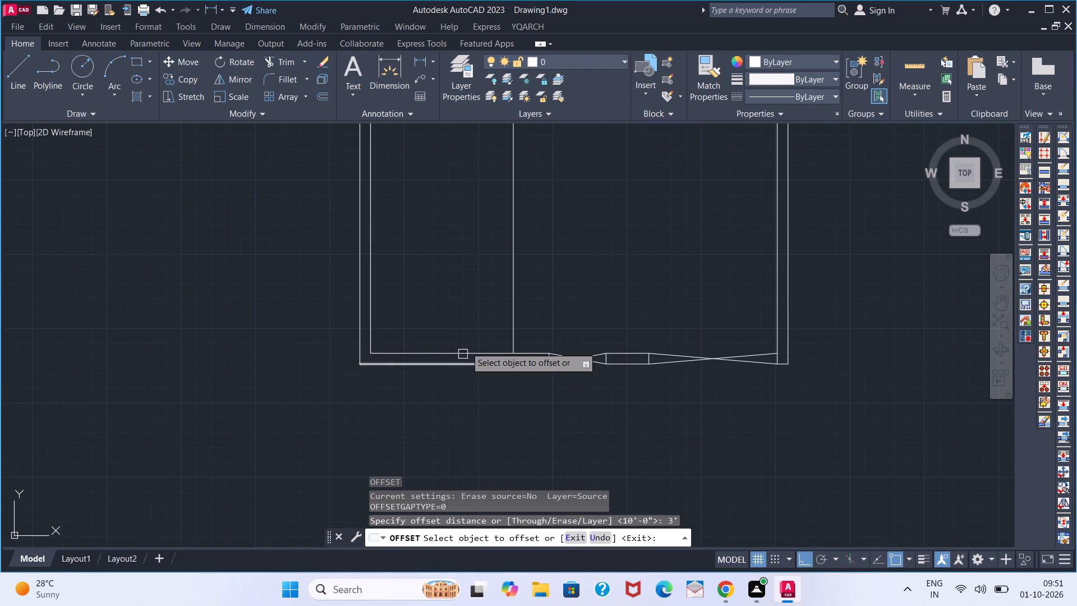
left_click(466, 347)
left_click_drag(465, 352, 466, 347)
left_click(485, 296)
key("space")
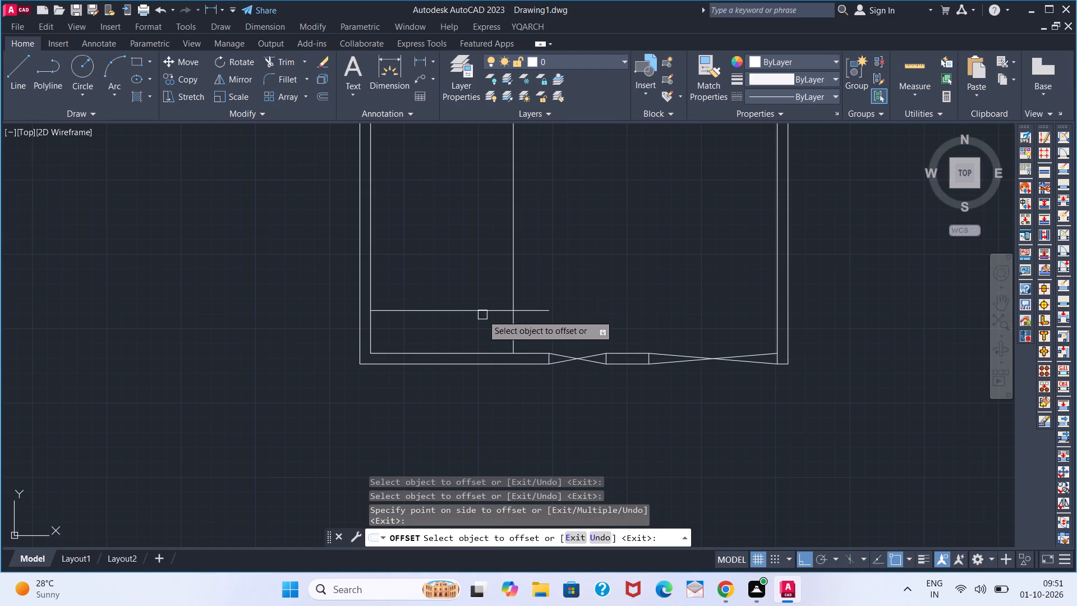
Trim the vertical line above the 3' offset and the horizontal overhang past it, leaving a 10' by 3' corner rectangle.
type("TR")
key("space")
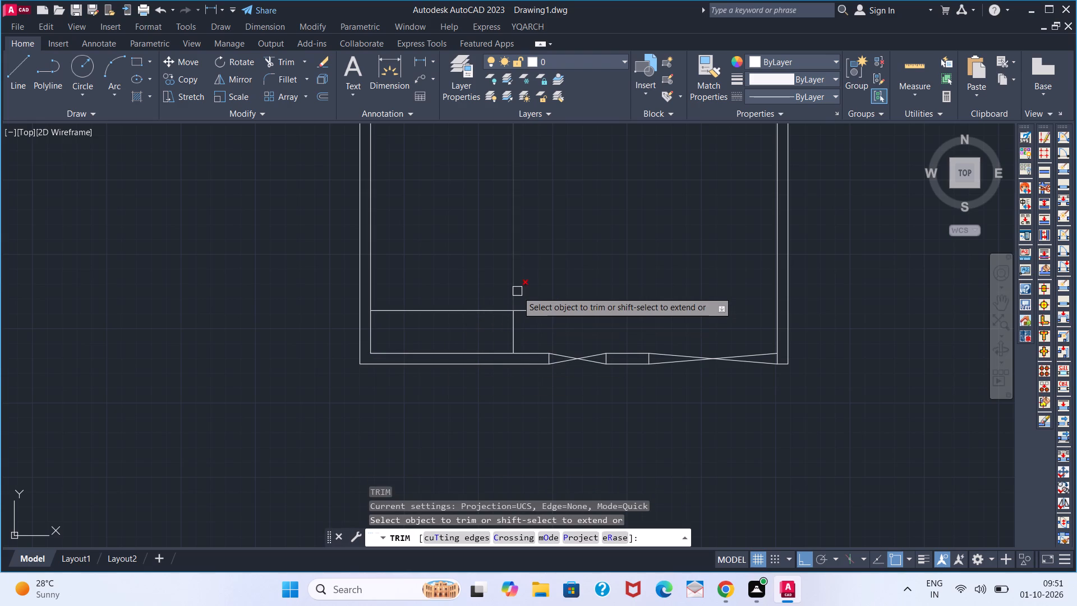
left_click(517, 291)
left_click(530, 309)
key("space")
Offset the corner rectangle's right edge successively leftward at 10" spacing to make nine stair tread lines.
middle_click_drag(453, 311, 453, 318)
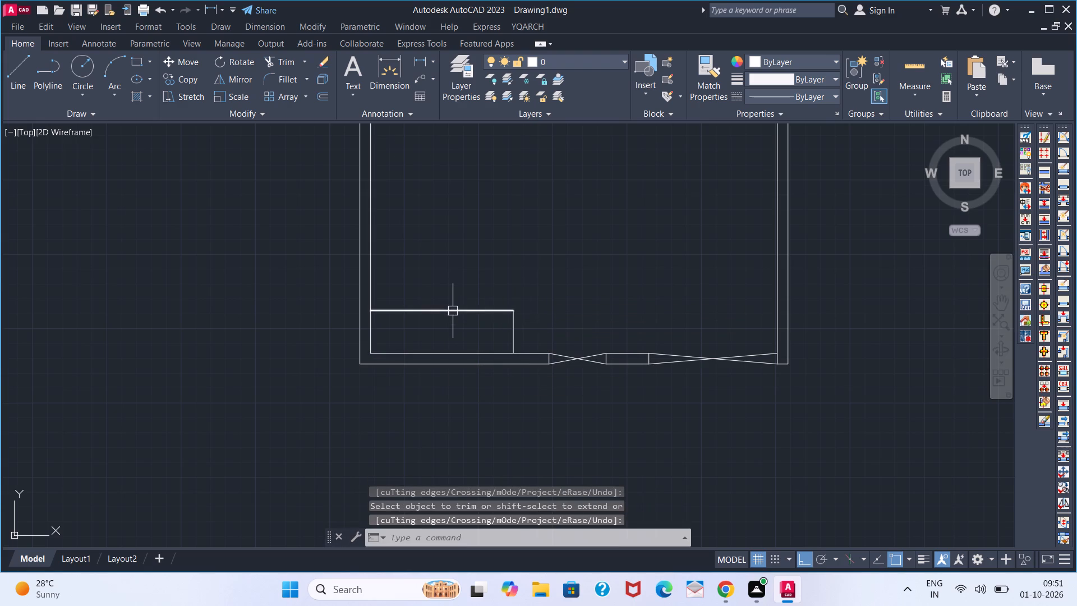
middle_click_drag(453, 318, 458, 337)
key("o")
key("Return")
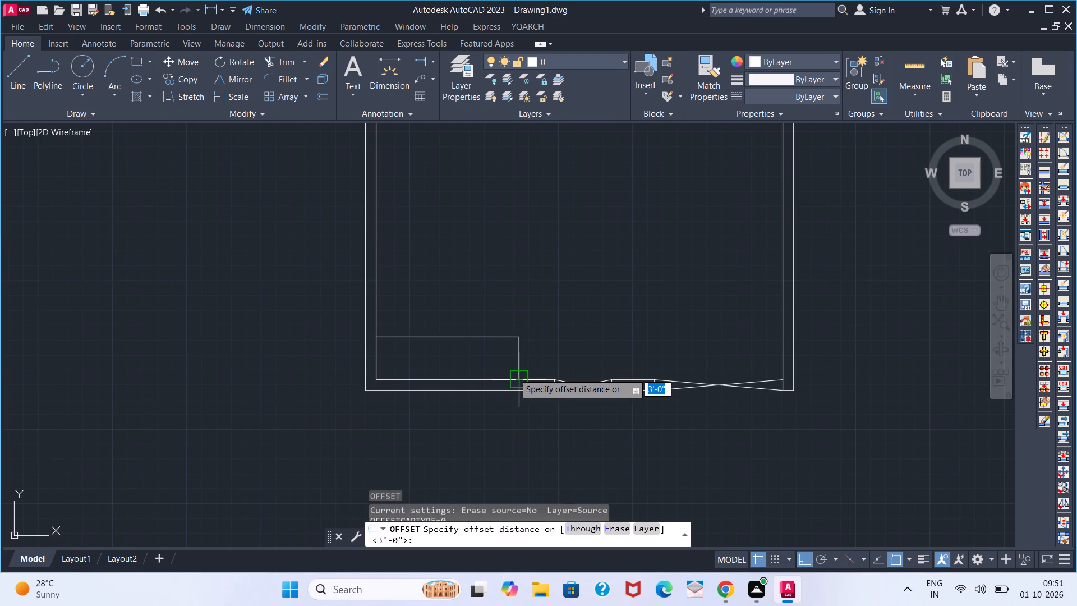
key("1")
key("0")
key("Return")
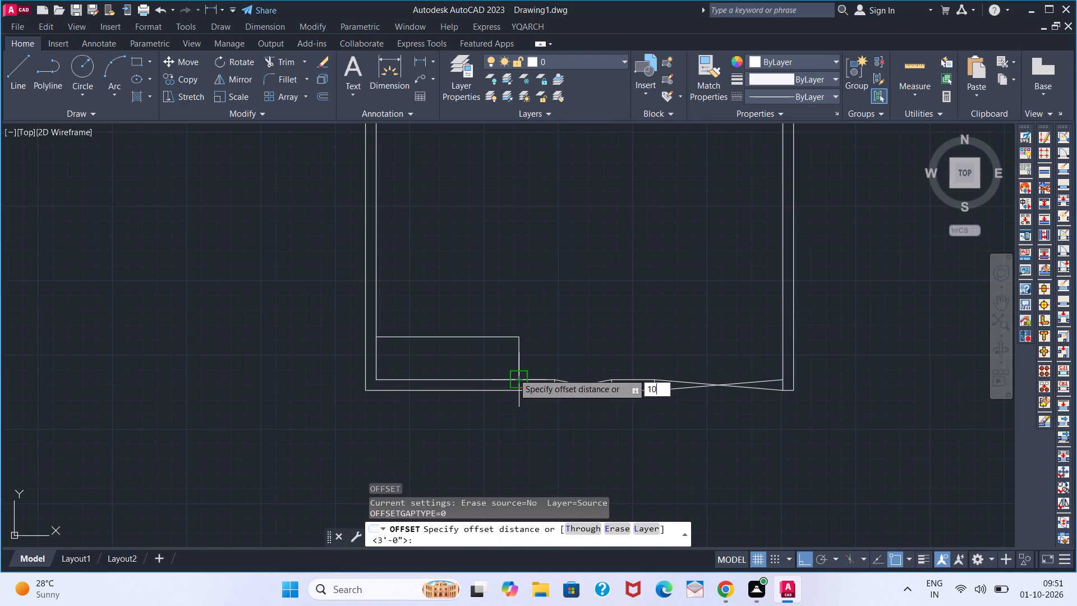
left_click(515, 362)
left_click(485, 357)
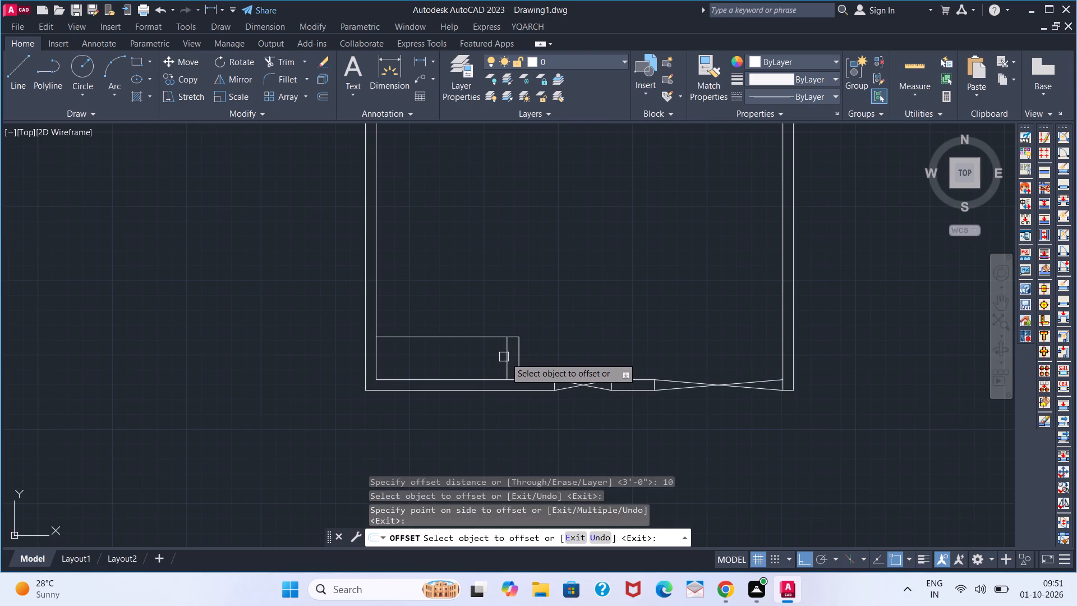
left_click(505, 357)
left_click(445, 357)
left_click(492, 362)
left_click(456, 361)
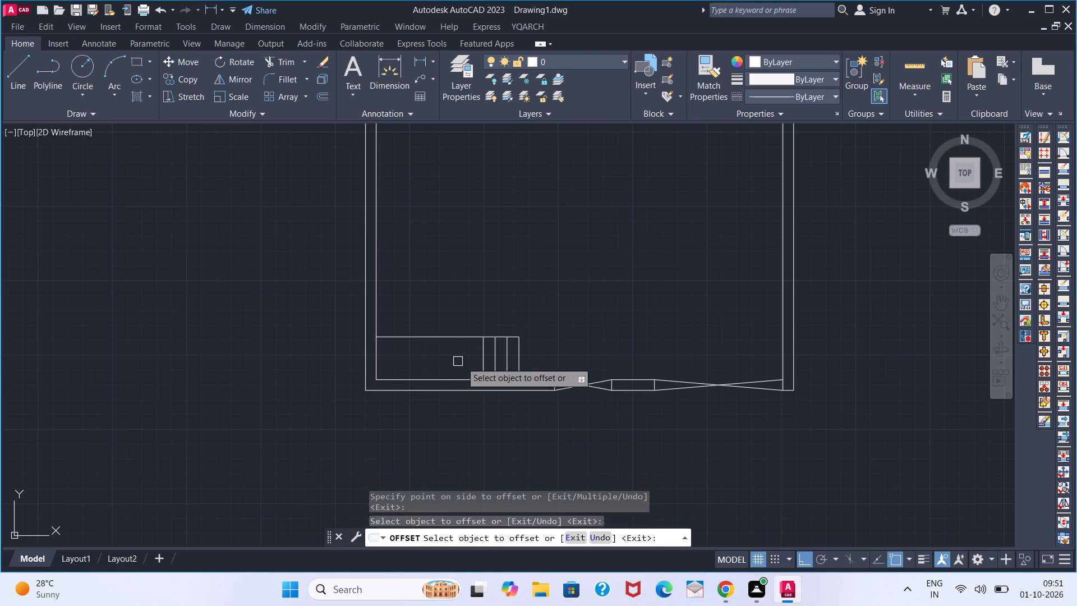
left_click(485, 364)
left_click(435, 362)
left_click(475, 362)
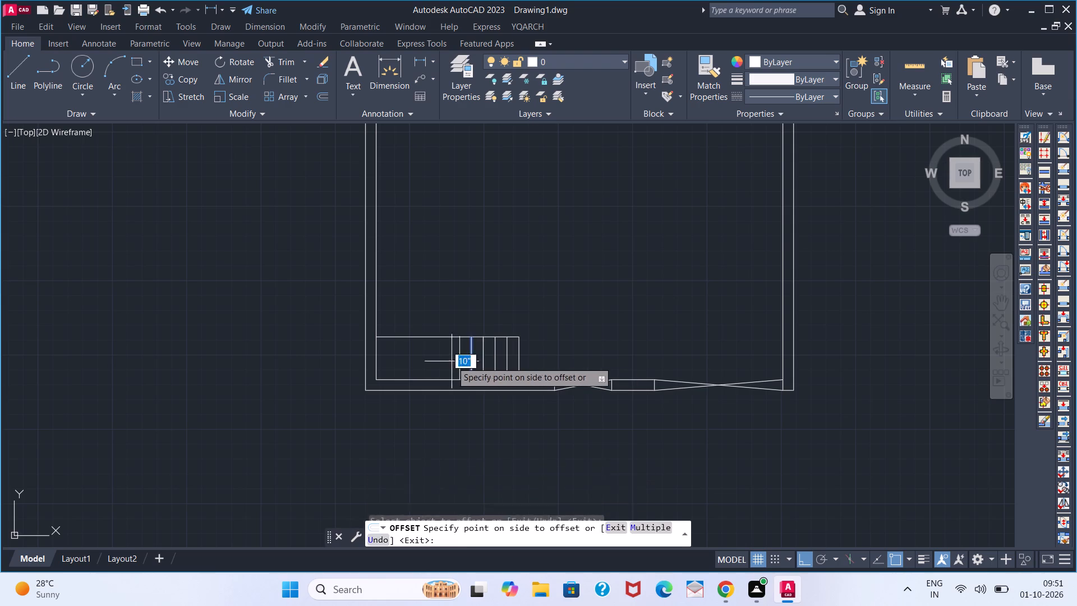
left_click(409, 361)
left_click(458, 364)
left_click(393, 361)
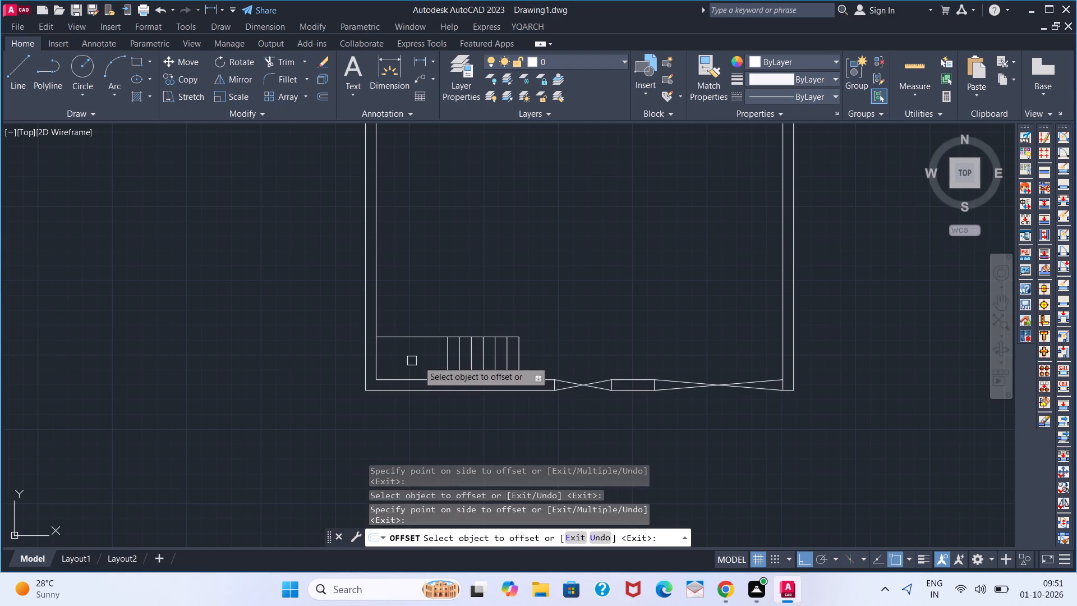
left_click(444, 361)
left_click(401, 360)
left_click_drag(432, 362, 413, 364)
left_click(380, 364)
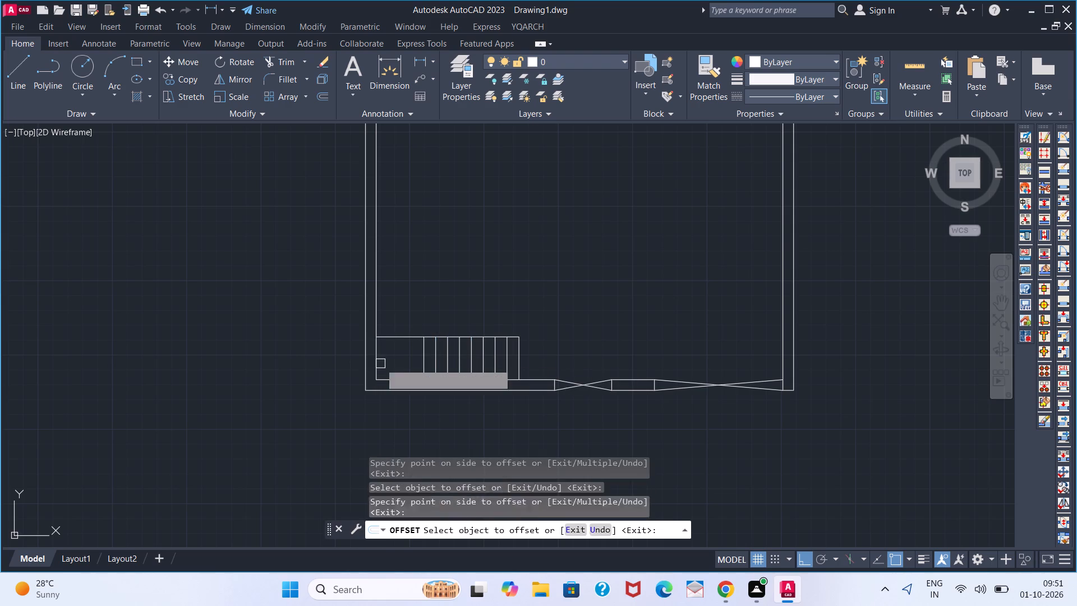
left_click(422, 366)
left_click(398, 365)
key("space")
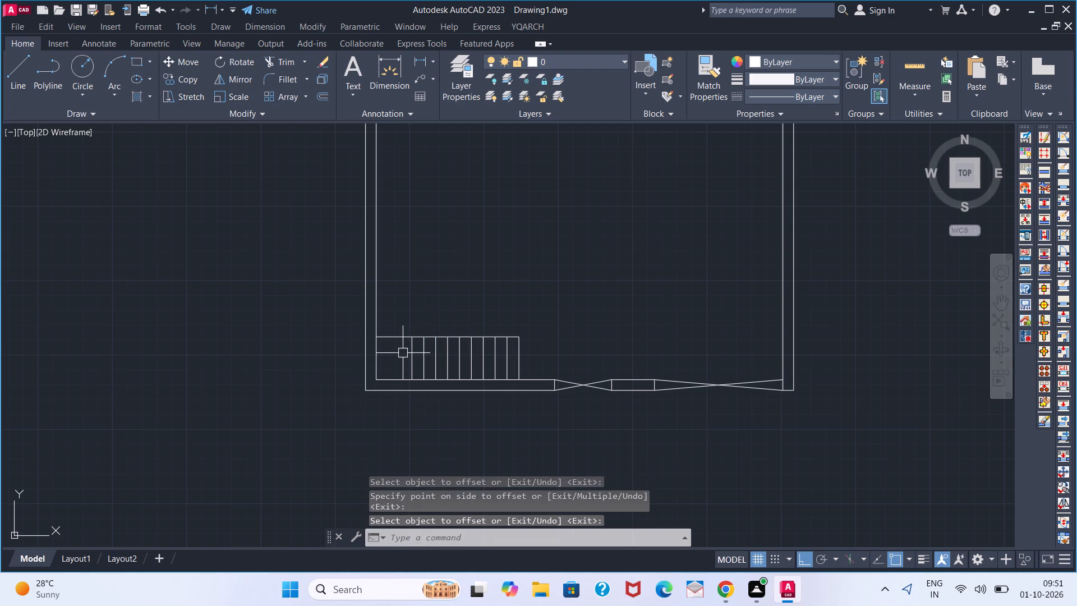
Draw a diagonal line from the top of the leftmost tread line to the inner corner of the left and bottom walls.
key("l")
key("Return")
left_click(411, 341)
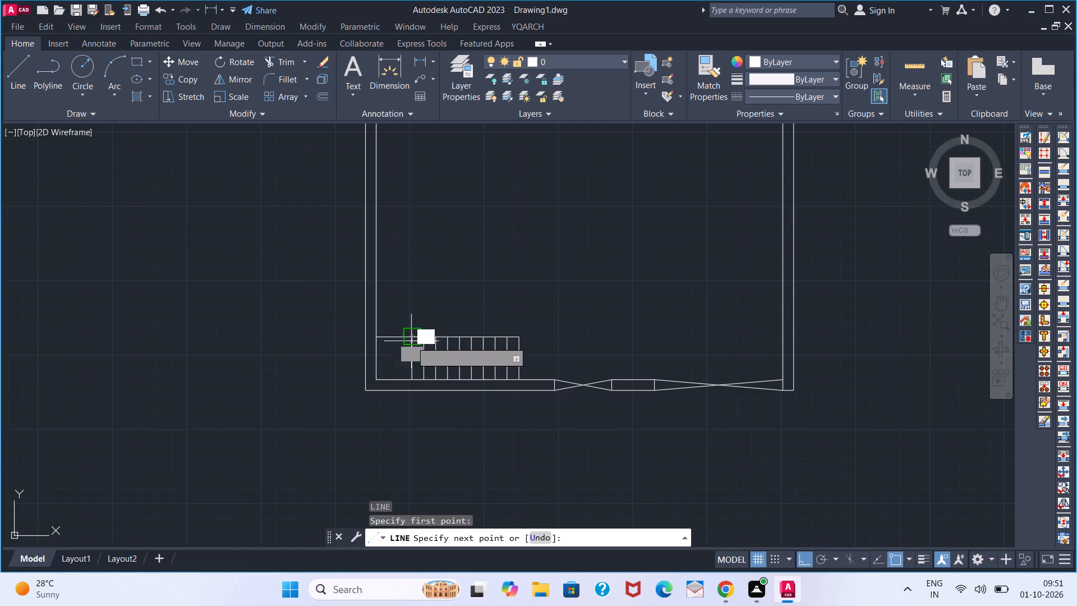
left_click(380, 377)
key("Escape")
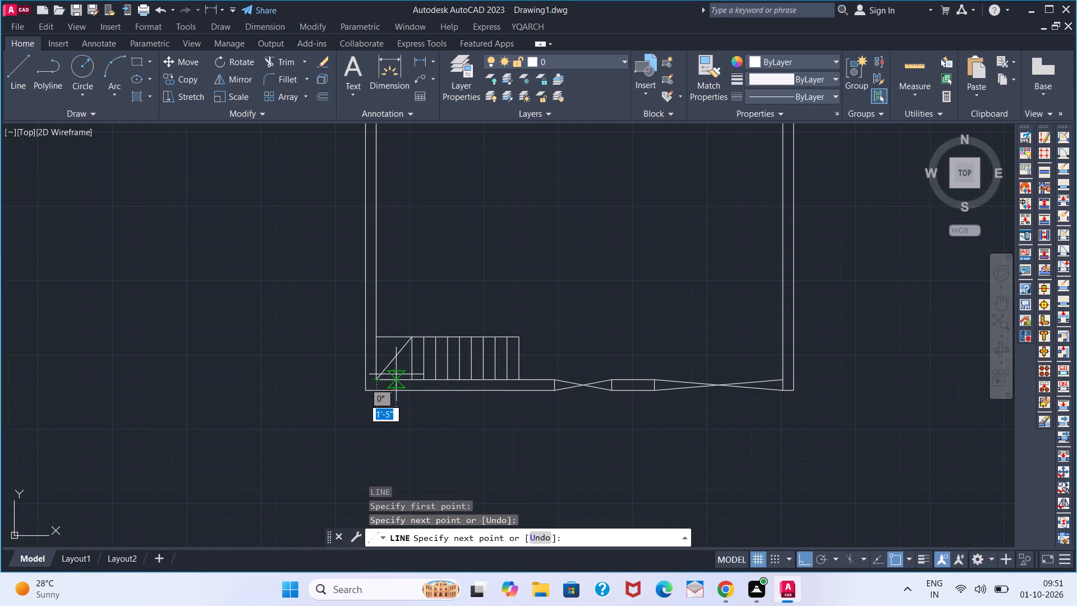
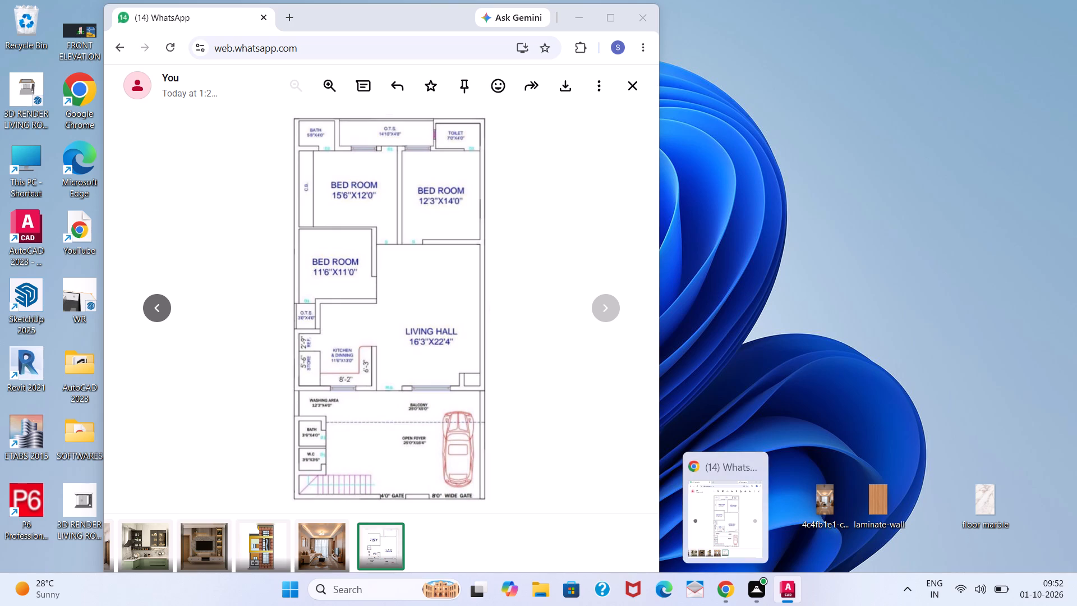
Offset the left wall's inner face line 3' into the room, and offset that copy 6" further right to form a vertical partition.
middle_click_drag(410, 338, 422, 429)
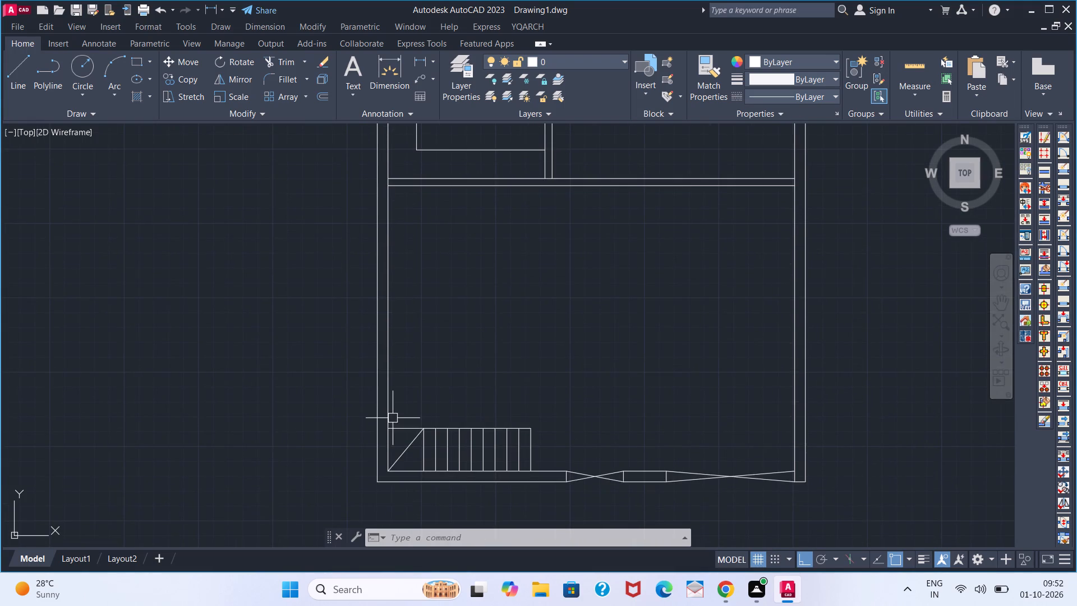
scroll(393, 418, "up", 1)
key("o")
key("Return")
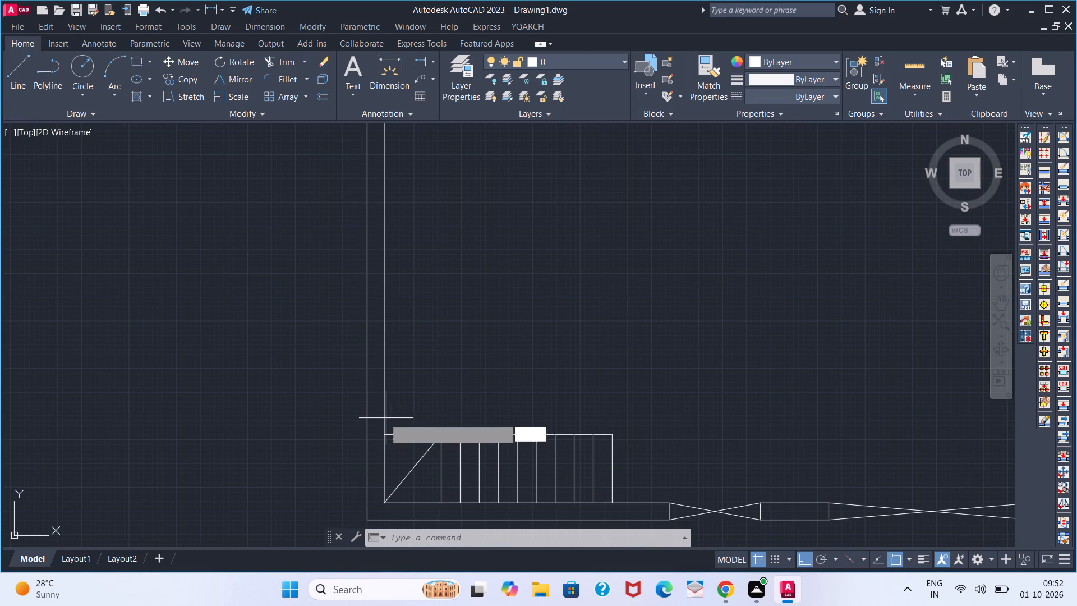
key("3")
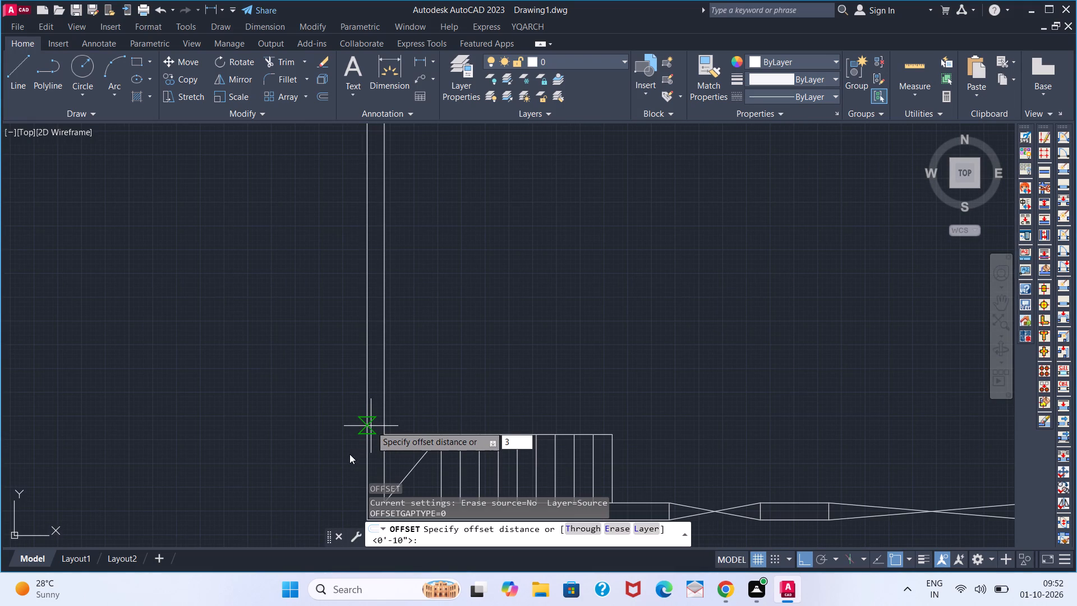
key("apostrophe")
key("Return")
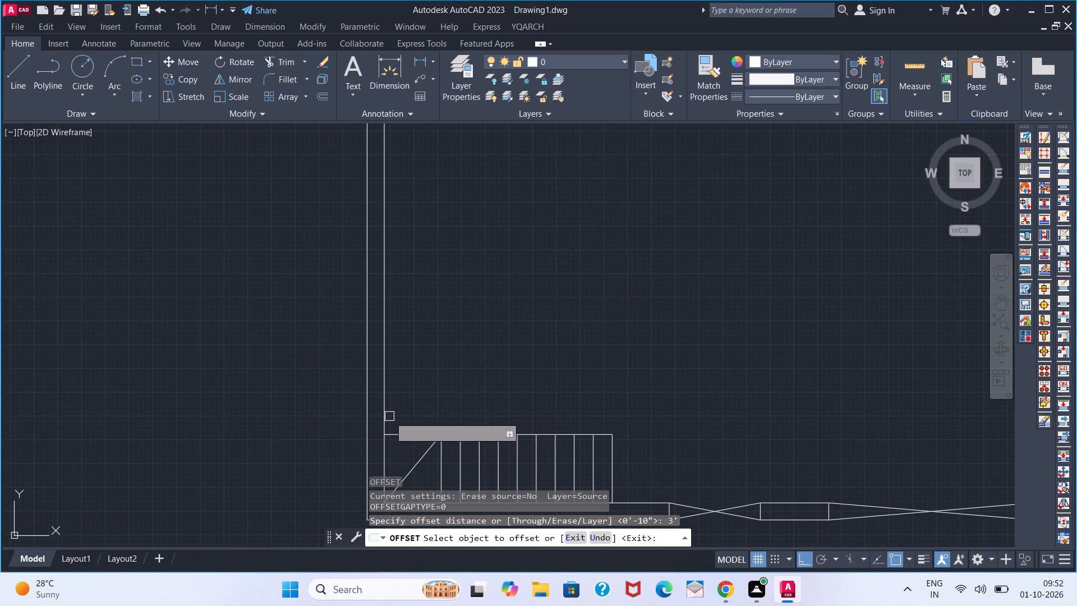
left_click_drag(387, 414, 394, 414)
left_click(447, 410)
left_click(449, 408)
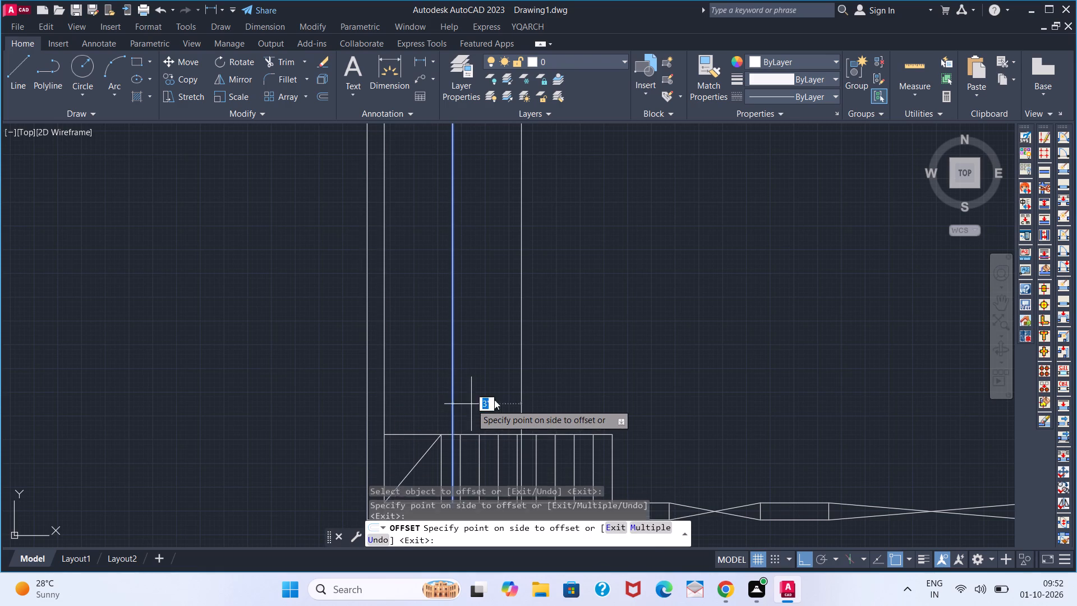
key("6")
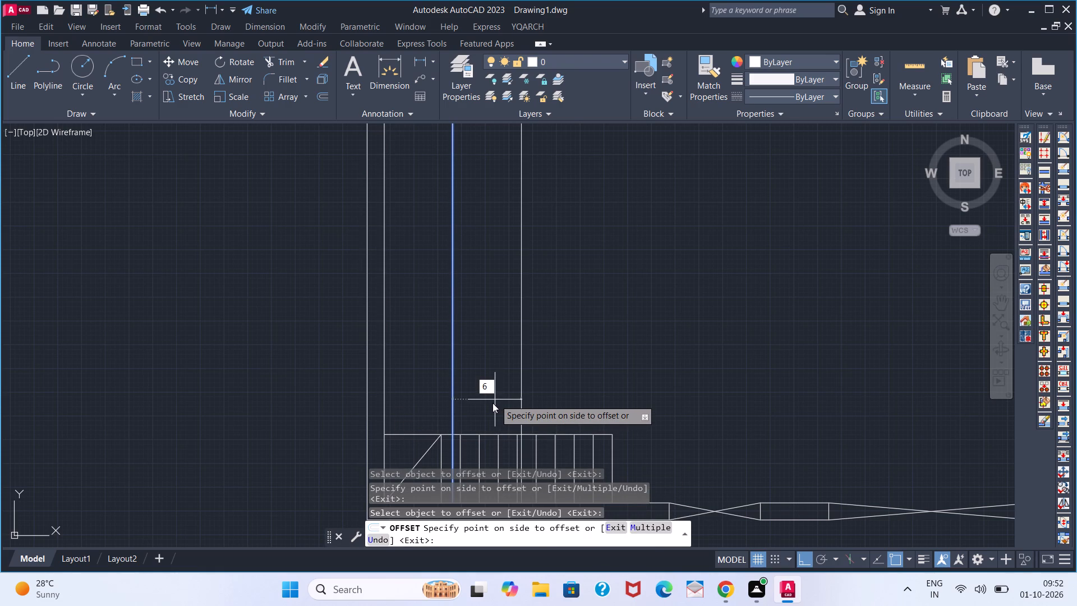
key("Return")
key("space")
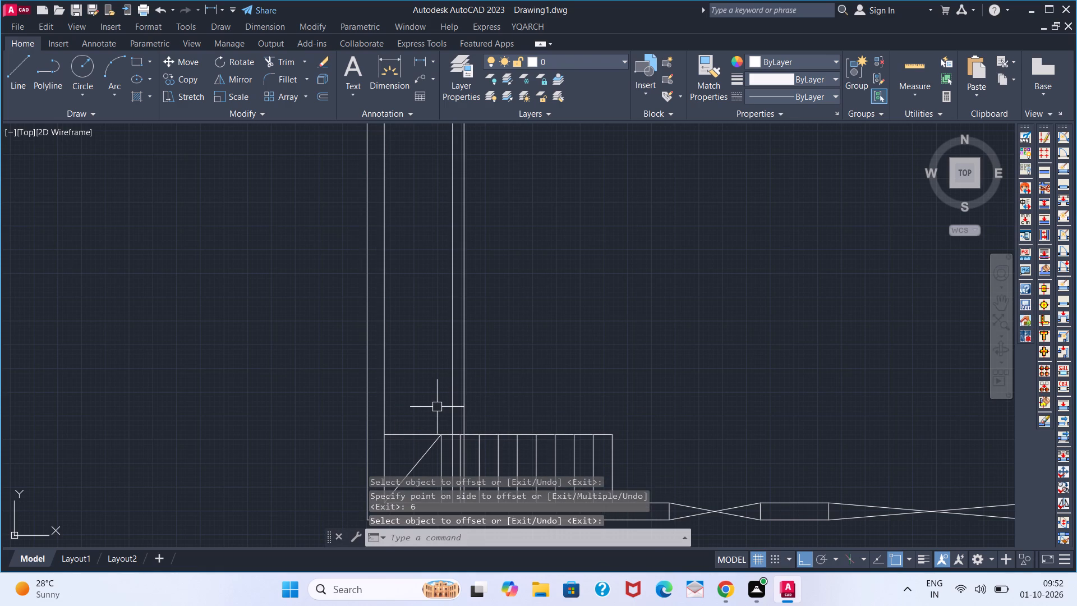
Offset the staircase's top edge line 6'6" upward, and offset that copy 6" further up as the upper horizontal partition.
scroll(437, 407, "up", 1)
middle_click_drag(437, 407, 429, 430)
scroll(429, 414, "down", 2)
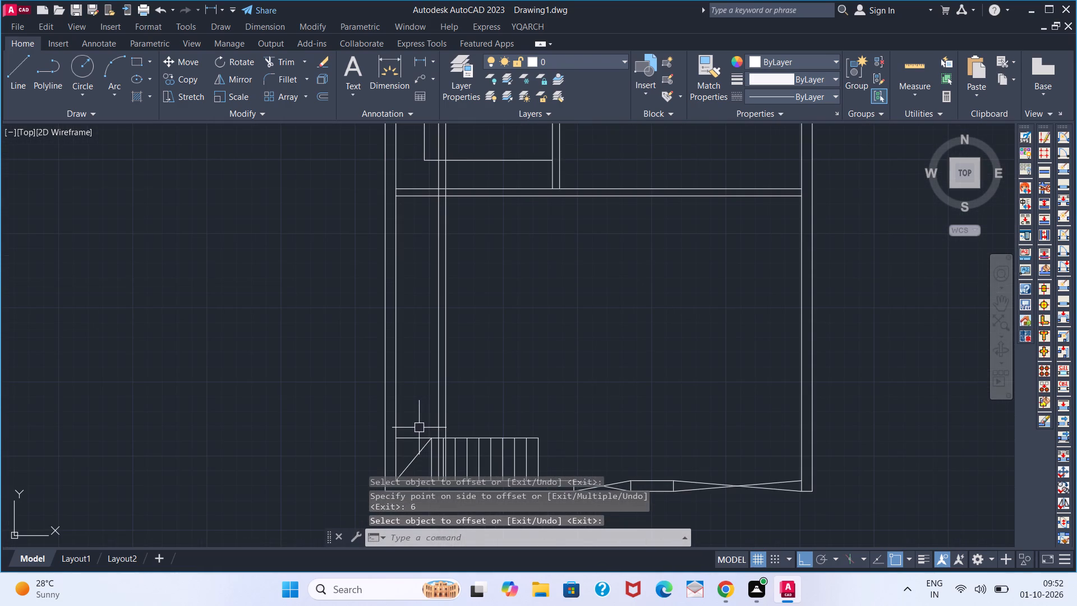
key("o")
key("Return")
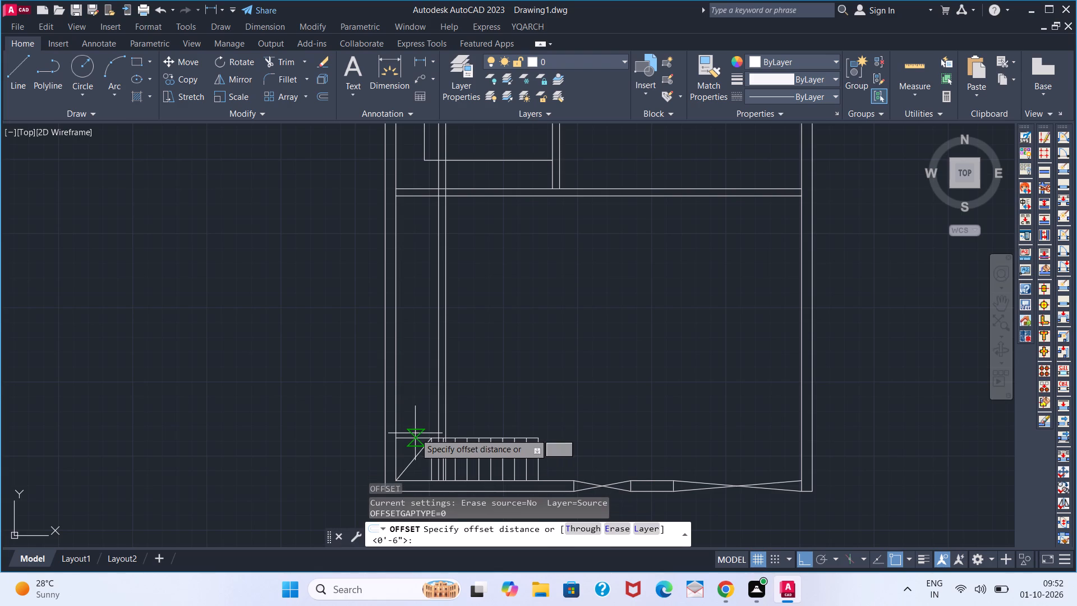
key("6")
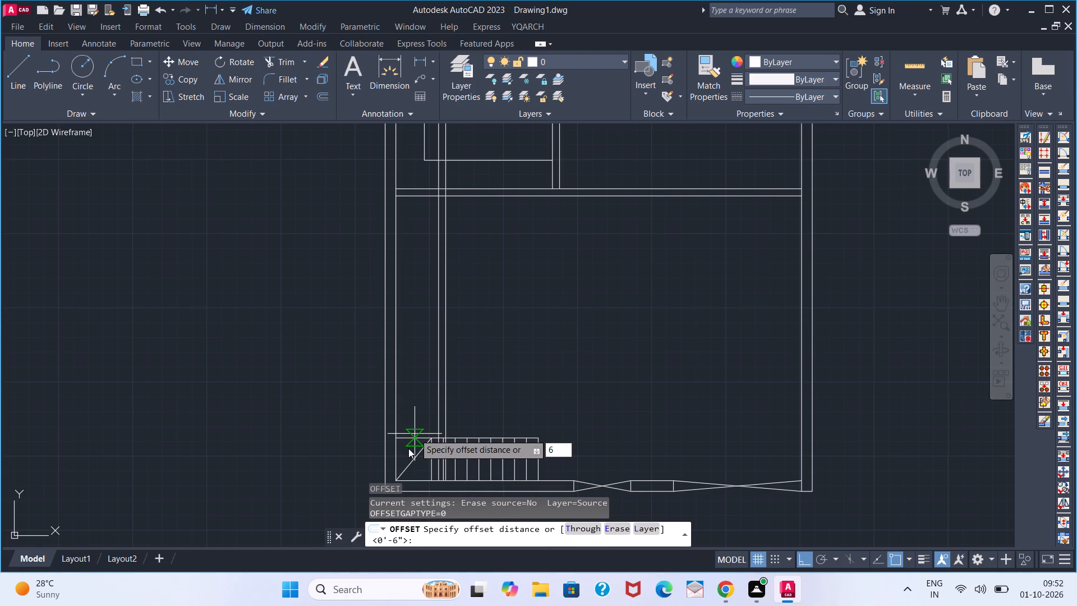
type("'6")
key("Return")
left_click(415, 434)
left_click(427, 384)
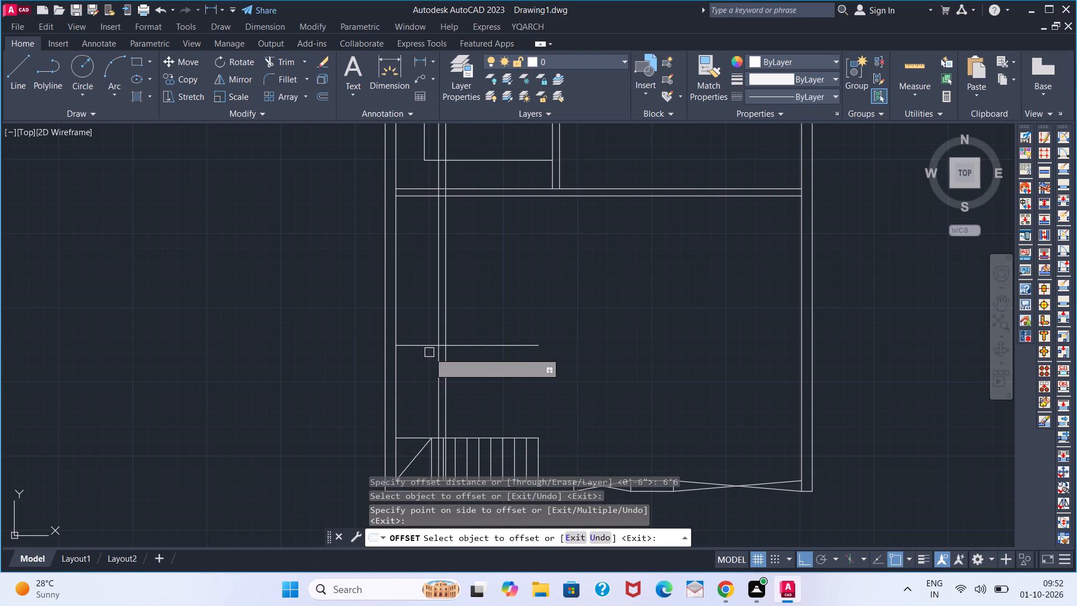
left_click(426, 345)
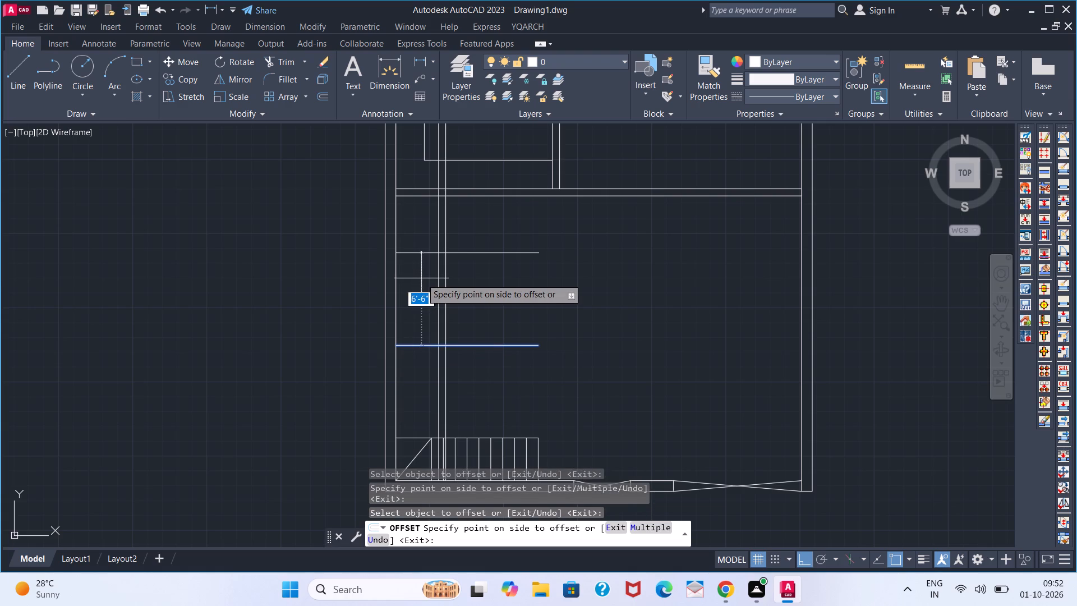
key("6")
key("Return")
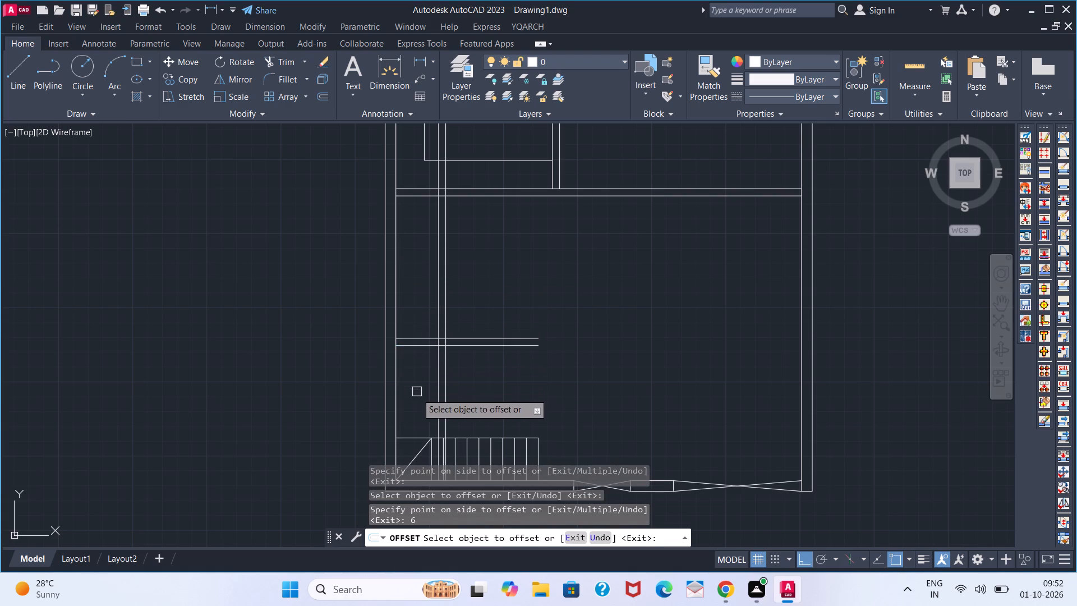
Offset the staircase's top edge line 3' upward, and offset that copy 6" further up as the middle horizontal partition.
left_click(413, 438)
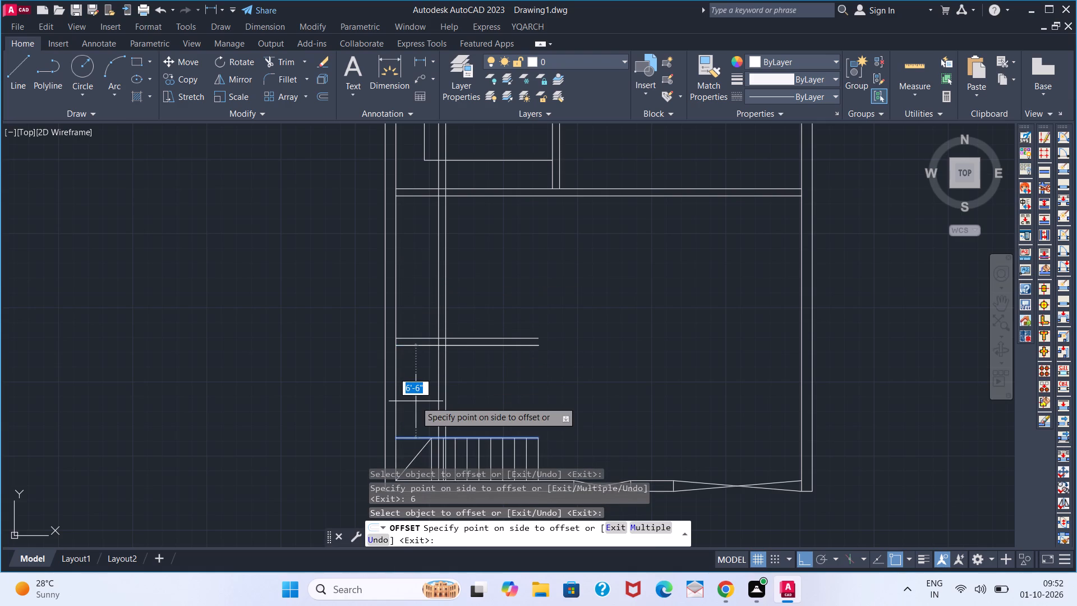
type("3'")
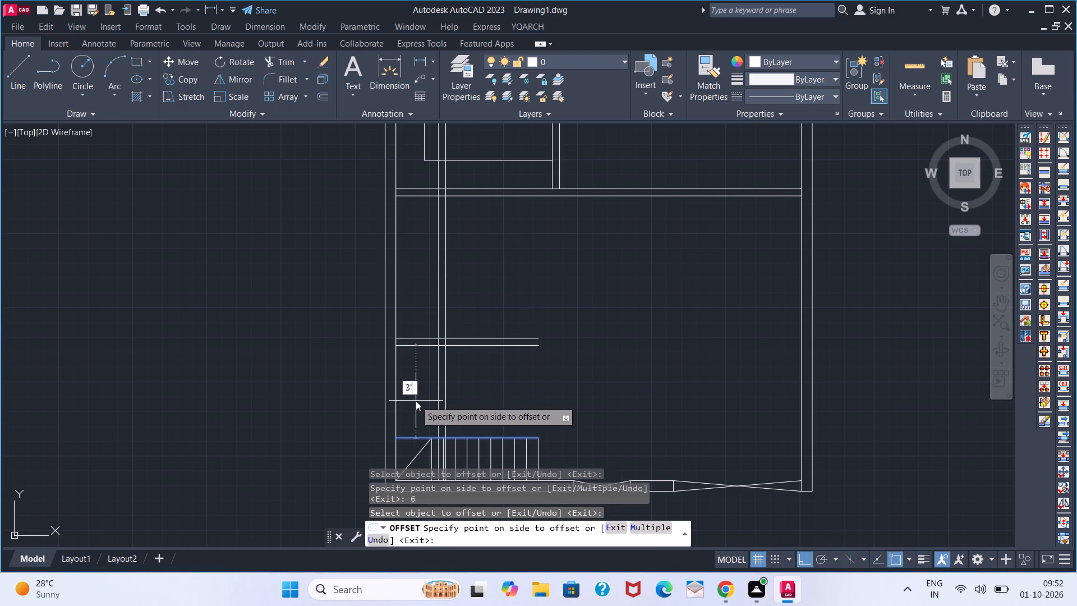
key("Return")
left_click(416, 396)
key("6")
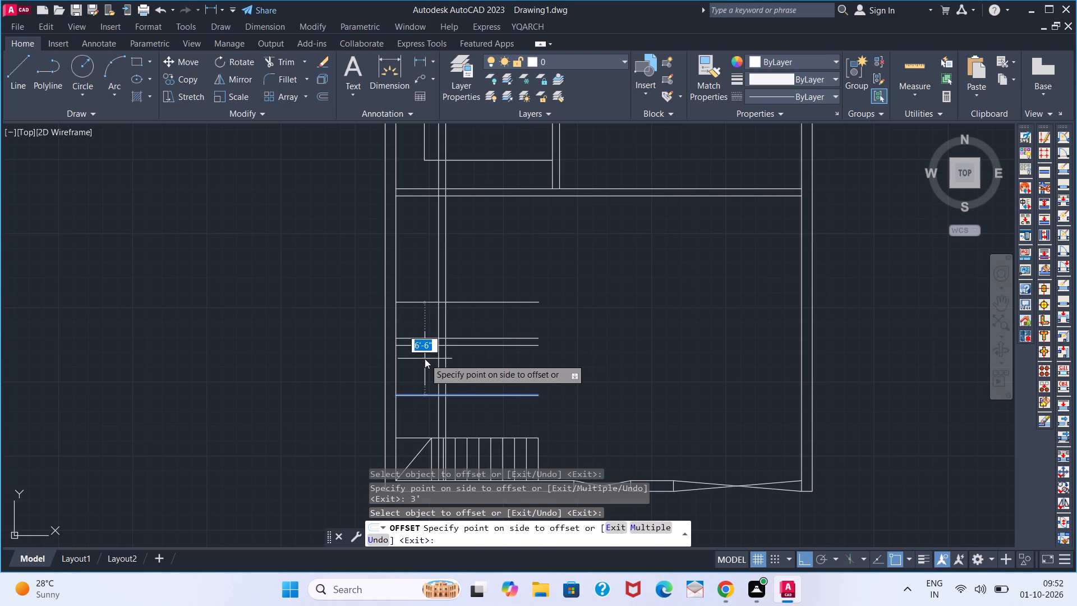
key("Return")
scroll(432, 360, "down", 2)
key("space")
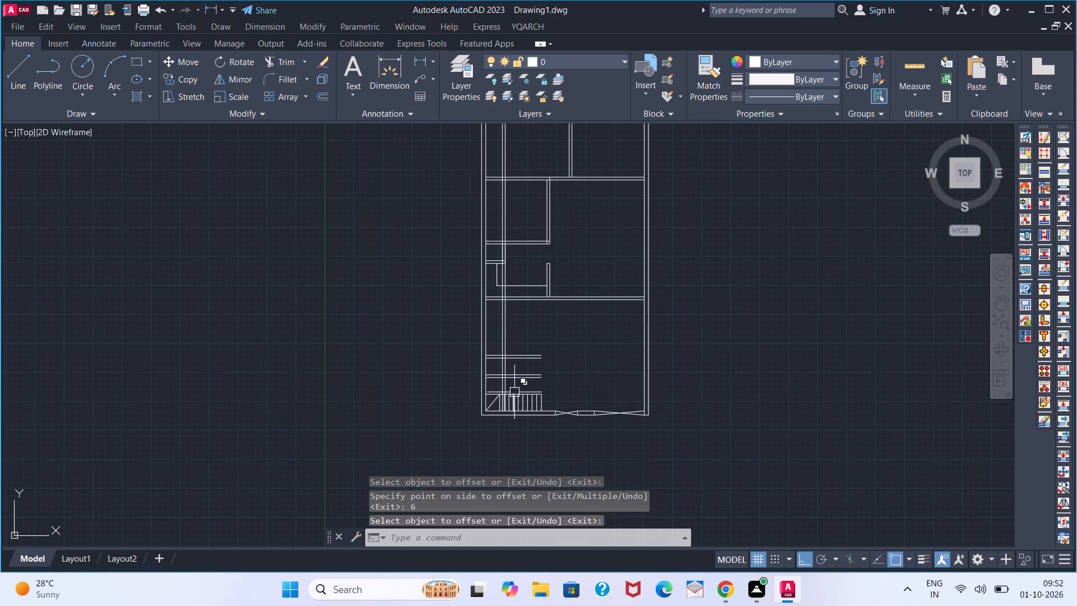
Trim the horizontal partition lines between the two vertical partition lines, and trim the topmost line's overhang to their right.
scroll(507, 388, "up", 2)
middle_click_drag(468, 339, 348, 341)
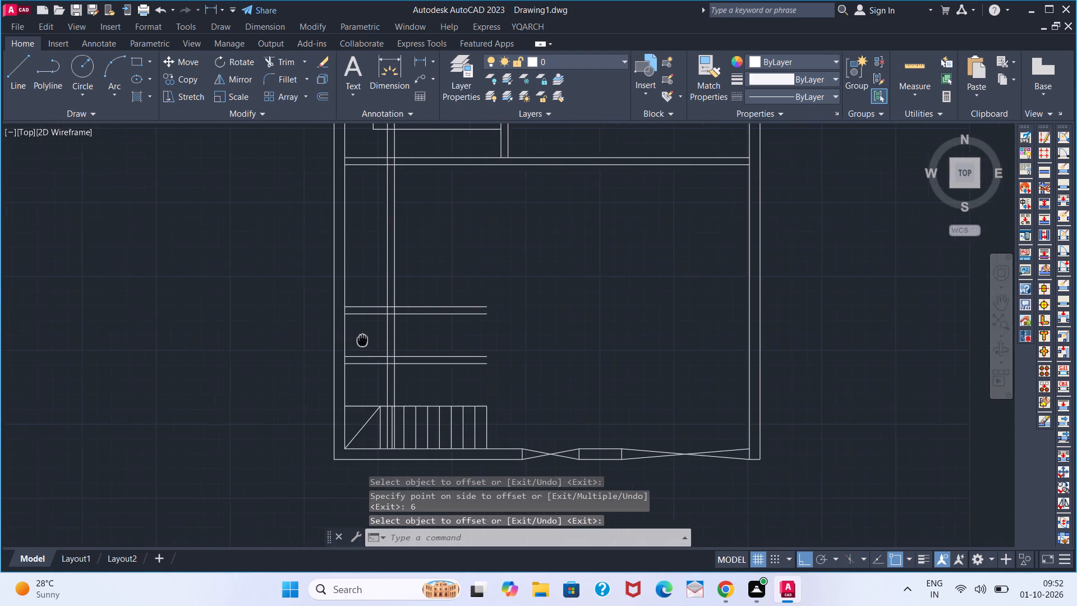
middle_click_drag(348, 341, 322, 372)
key("t")
key("r")
key("space")
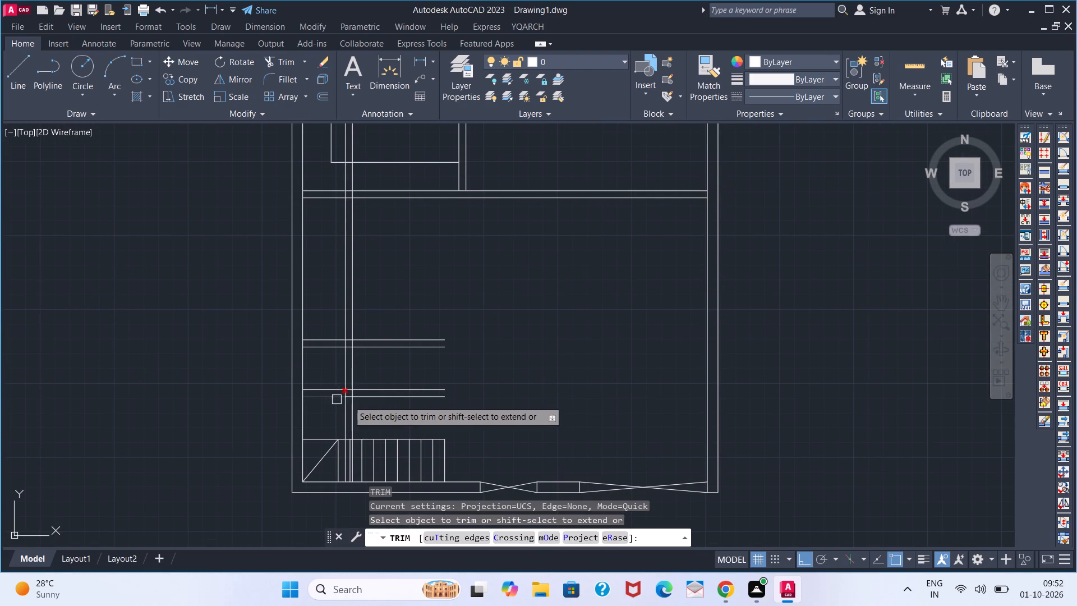
scroll(357, 402, "up", 2)
left_click(335, 403)
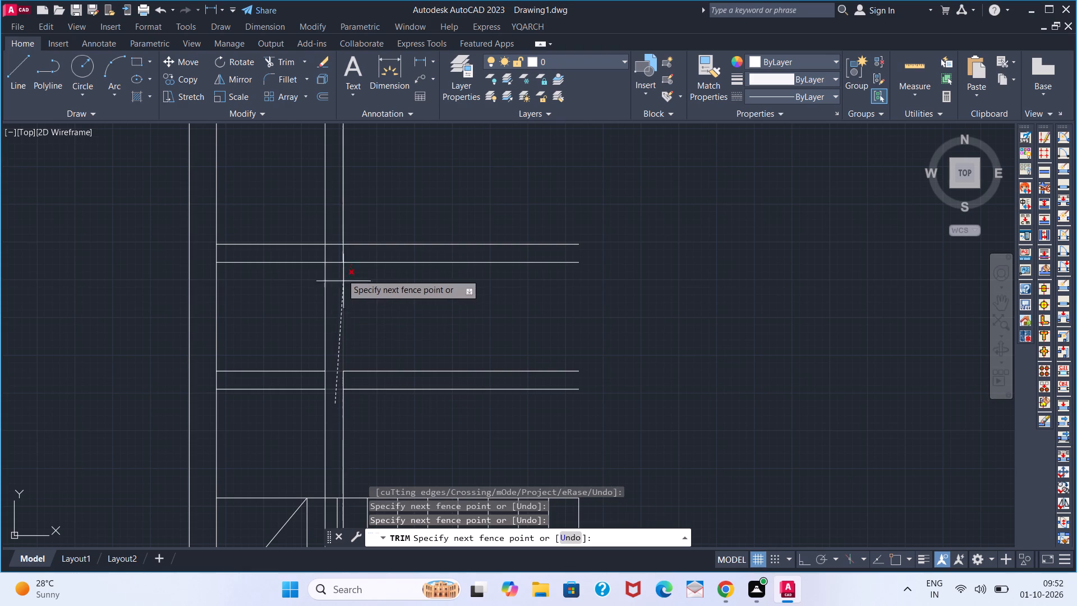
left_click(335, 257)
left_click(384, 242)
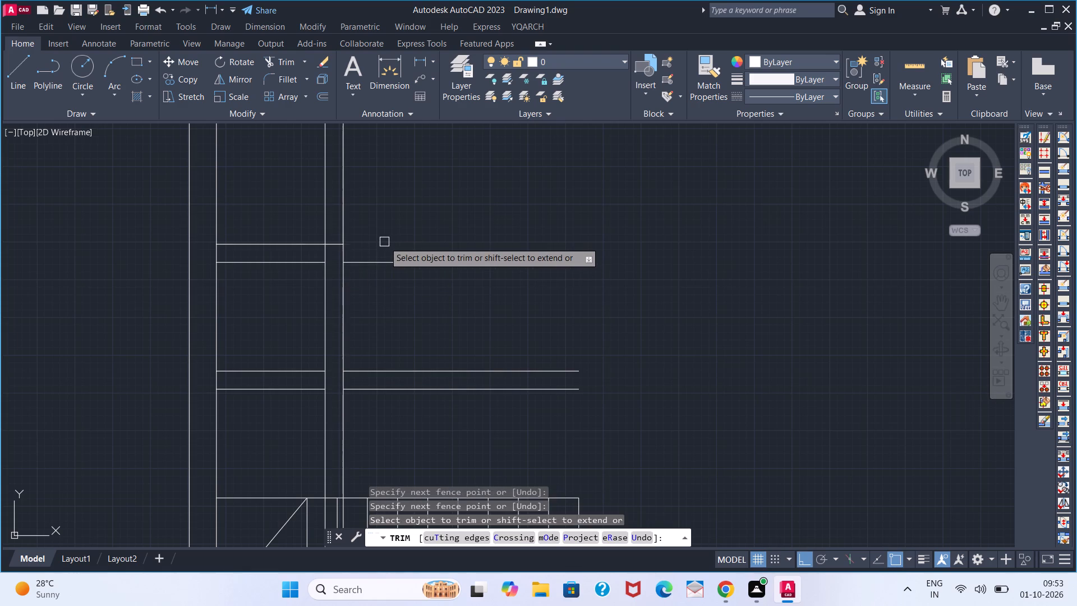
key("space")
Delete the three leftover horizontal line pieces to the right of the vertical partition.
left_click(456, 252)
left_click(413, 466)
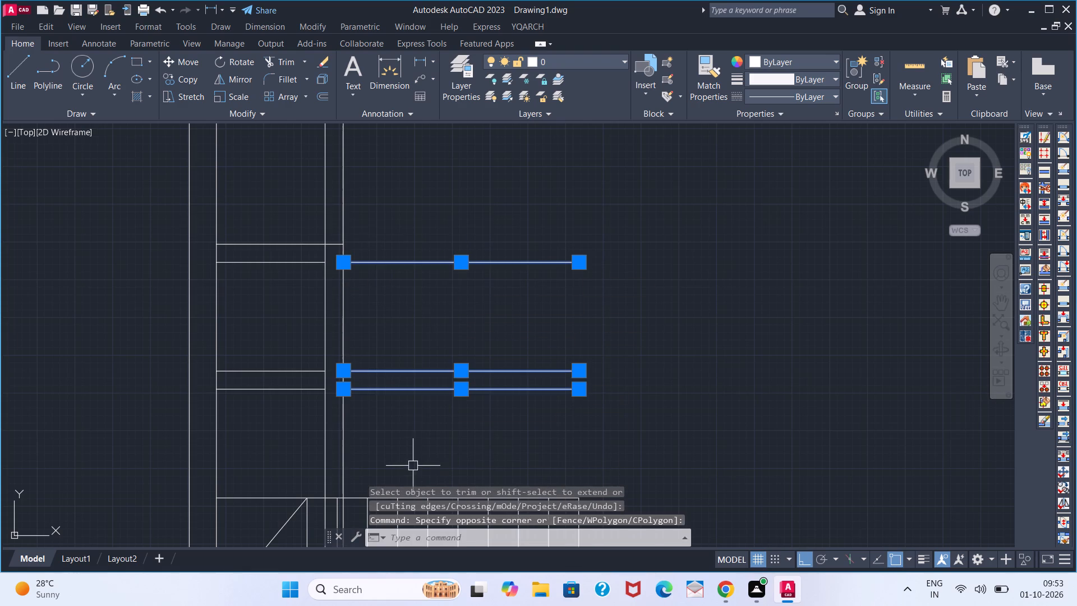
key("Delete")
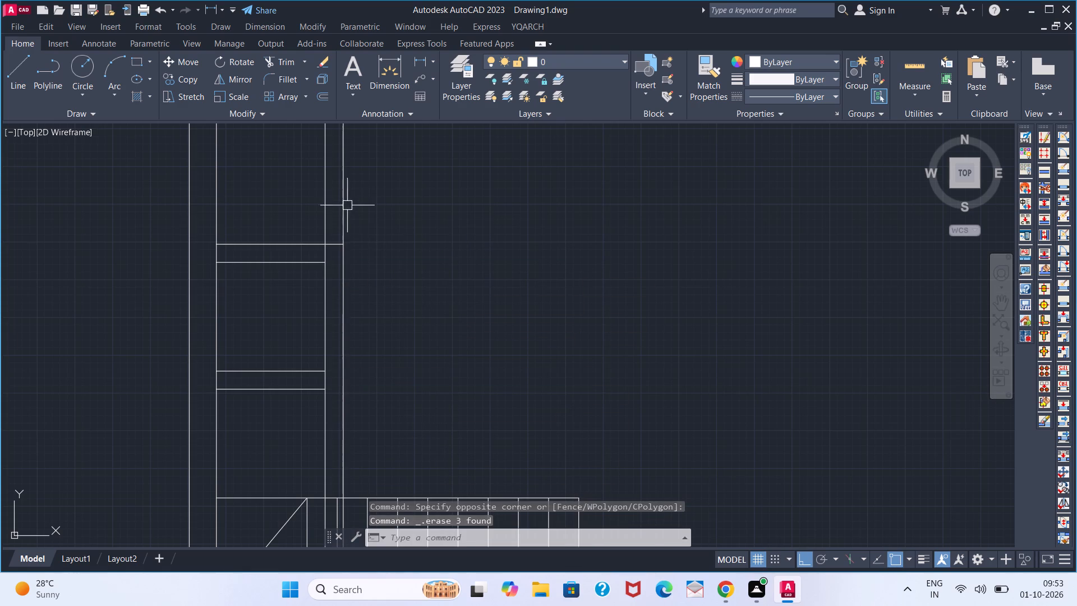
Trim both vertical partition lines above the upper horizontal partition and inside the staircase.
key("t")
key("r")
key("space")
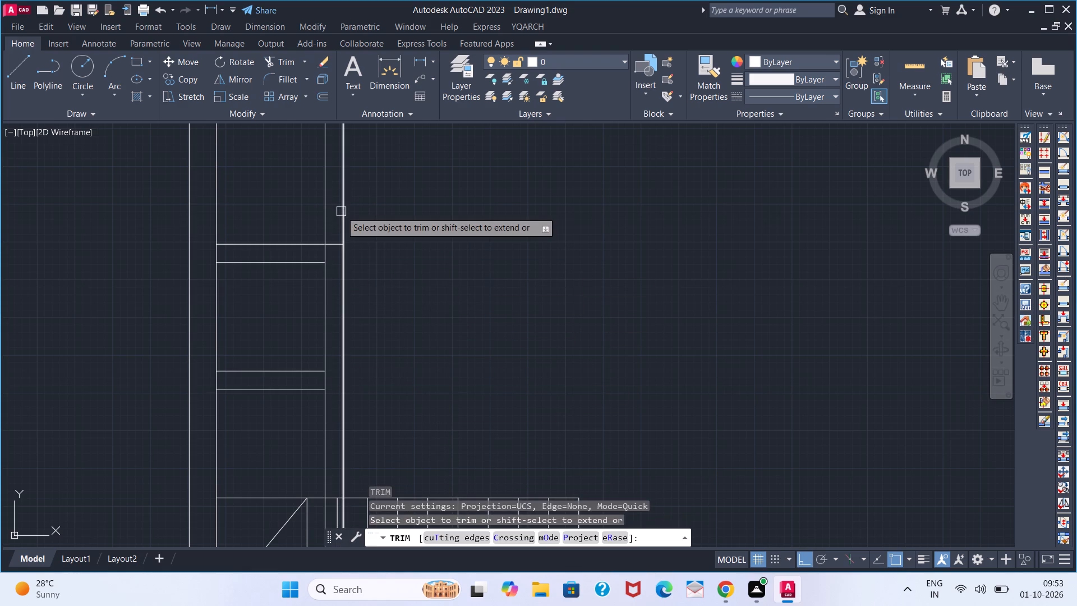
left_click(341, 212)
left_click(326, 213)
key("space")
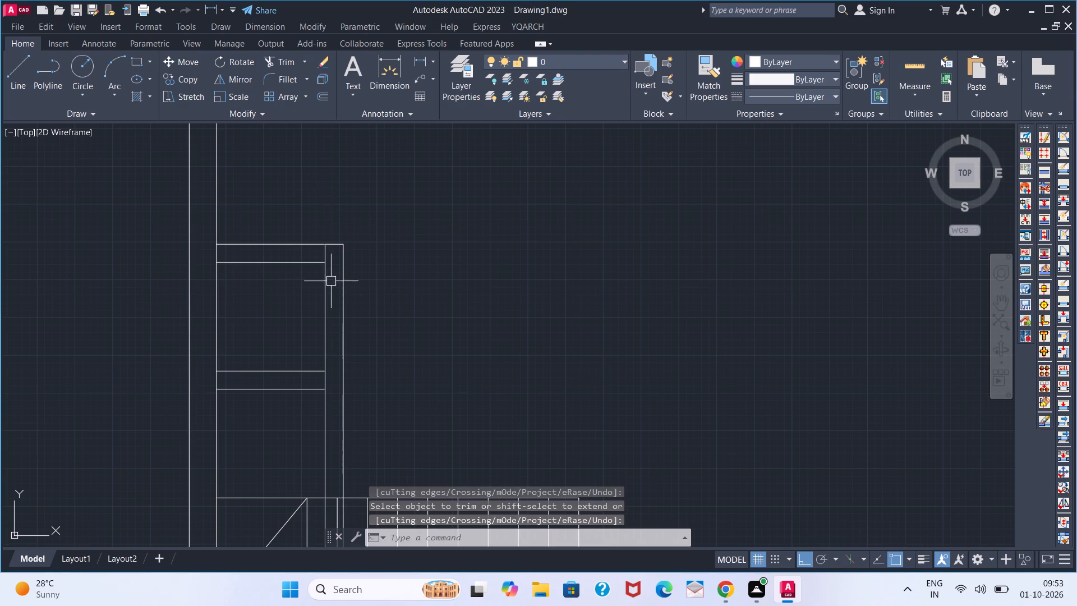
scroll(332, 387, "down", 3)
scroll(335, 432, "up", 3)
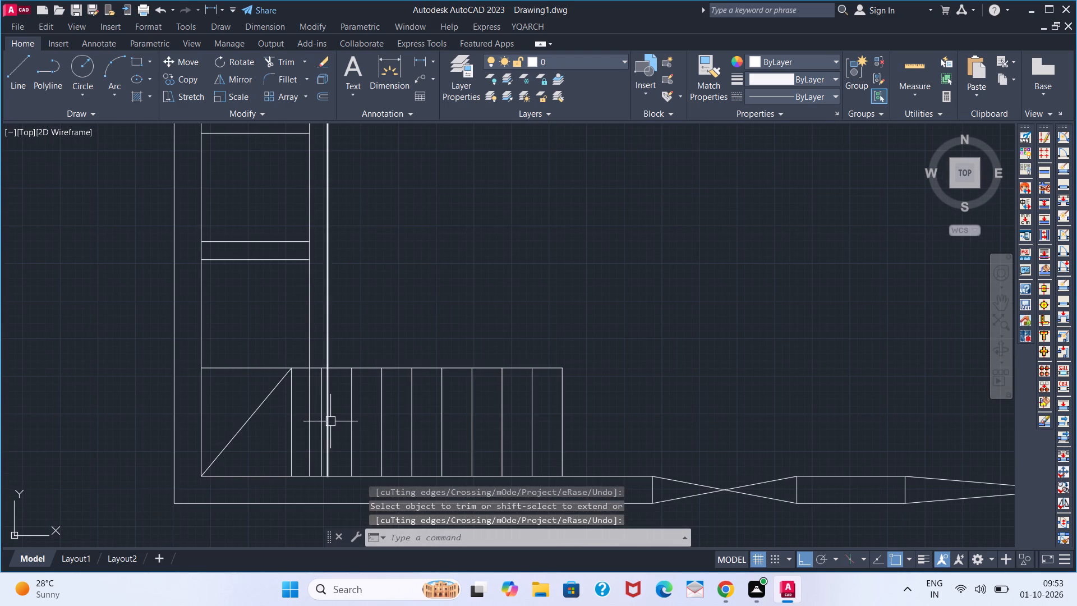
key("space")
left_click(328, 402)
left_click(312, 391)
key("space")
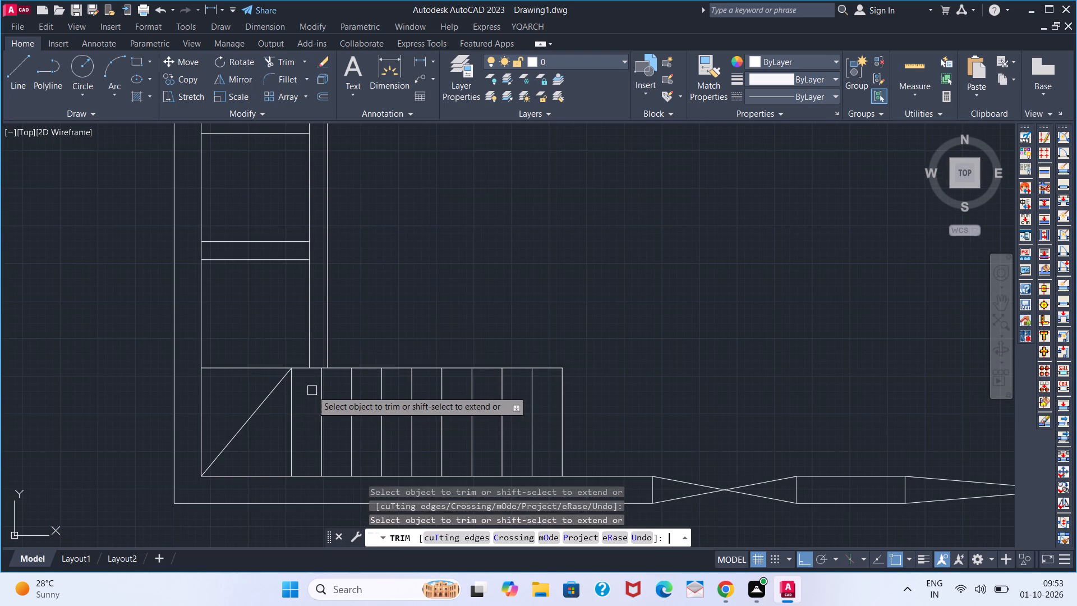
Examine the floor plan, checking the small rooms above the staircase, the middle partitions and the overall layout.
scroll(371, 377, "down", 3)
middle_click_drag(383, 279, 375, 442)
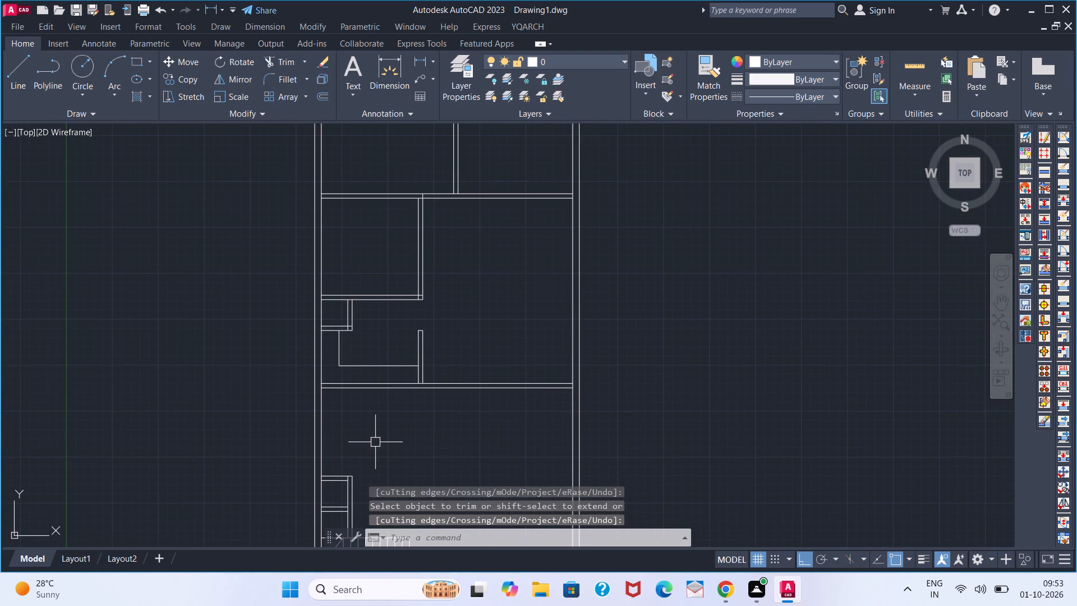
scroll(376, 433, "down", 3)
scroll(376, 433, "up", 3)
key("space")
key("space")
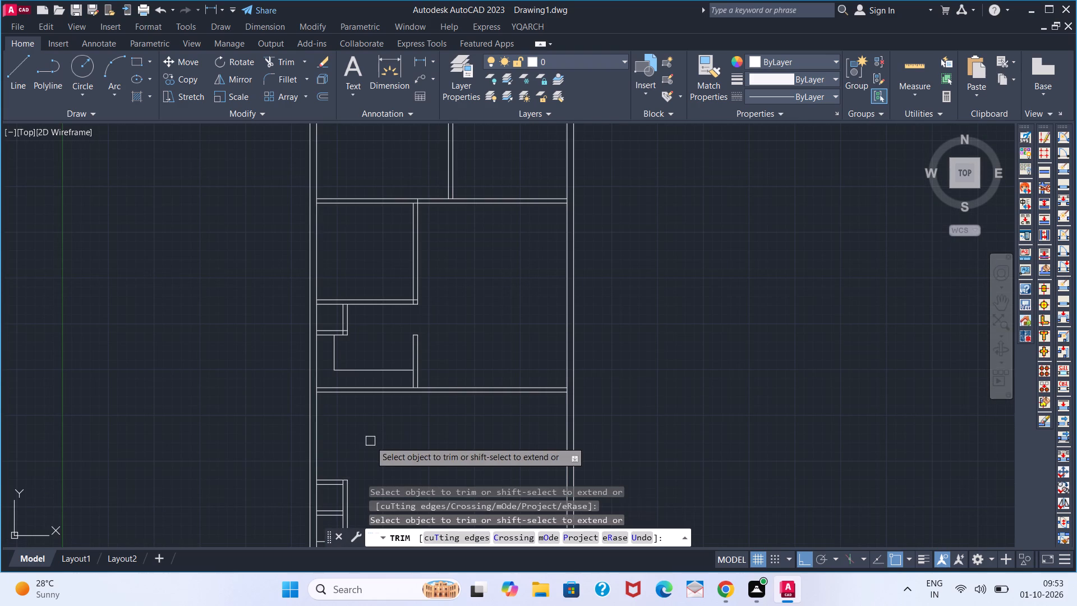
middle_click(378, 444)
key("space")
middle_click_drag(377, 433, 423, 367)
key("space")
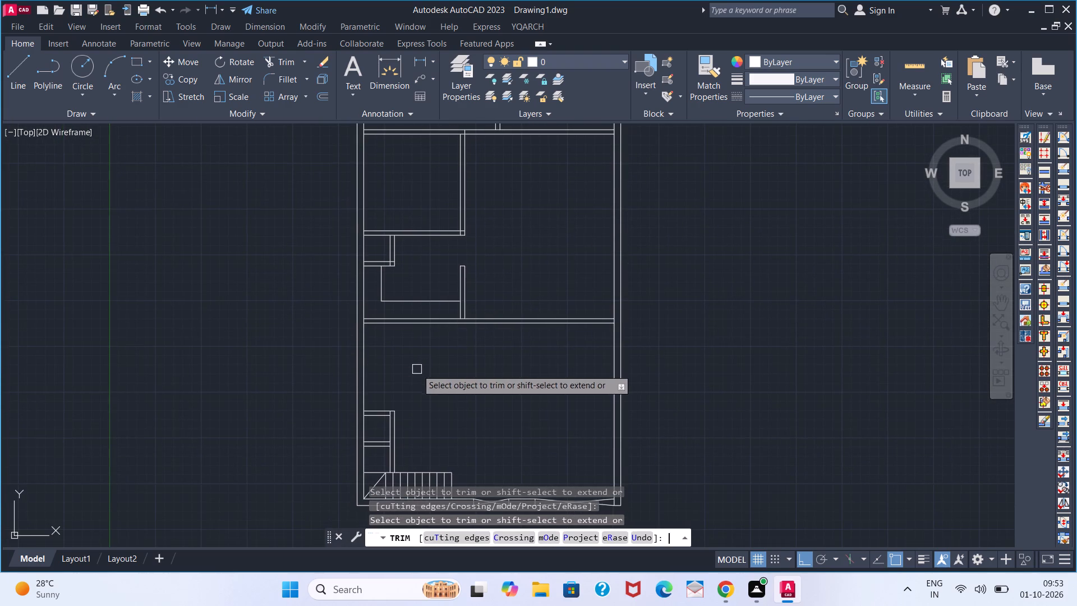
scroll(399, 394, "up", 2)
scroll(385, 438, "up", 1)
scroll(388, 430, "down", 5)
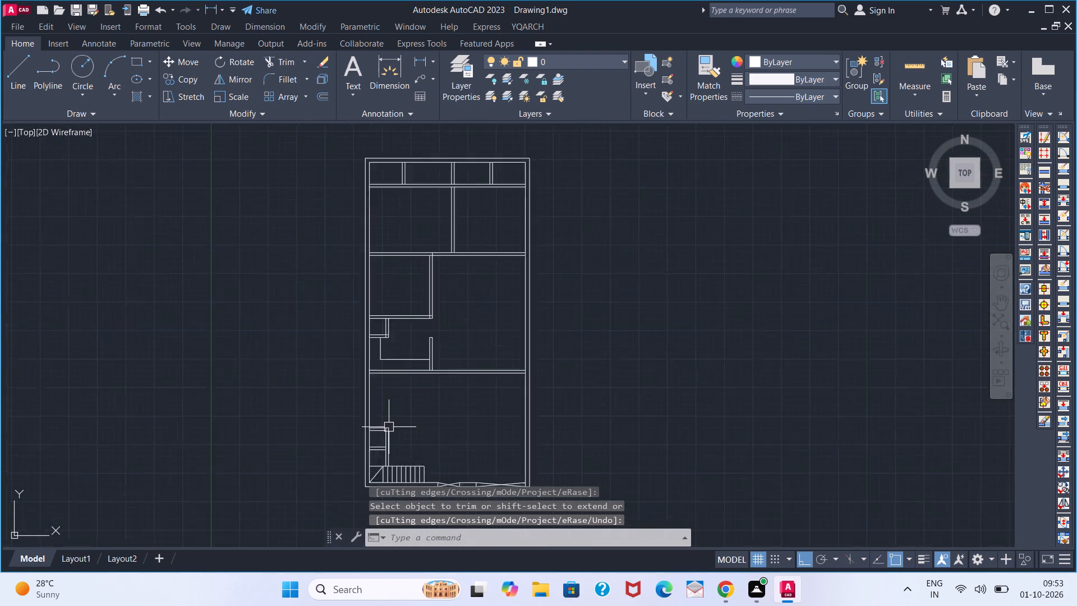
middle_click_drag(389, 425, 438, 343)
middle_click(438, 343)
scroll(428, 385, "up", 3)
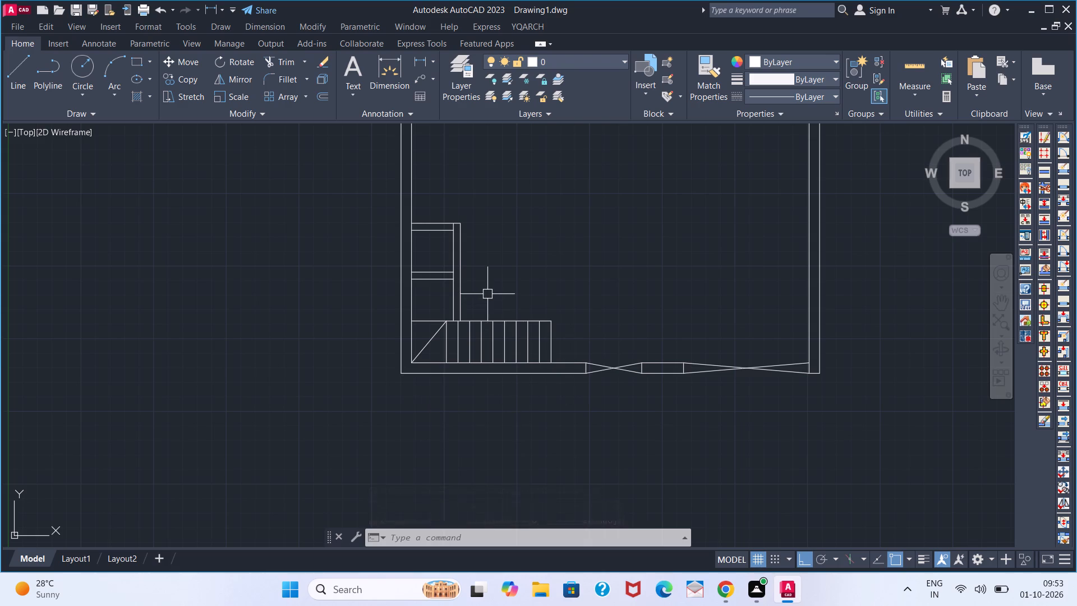
scroll(487, 294, "down", 1)
middle_click_drag(512, 232, 404, 353)
scroll(459, 308, "down", 2)
middle_click_drag(454, 286, 346, 370)
scroll(354, 338, "up", 3)
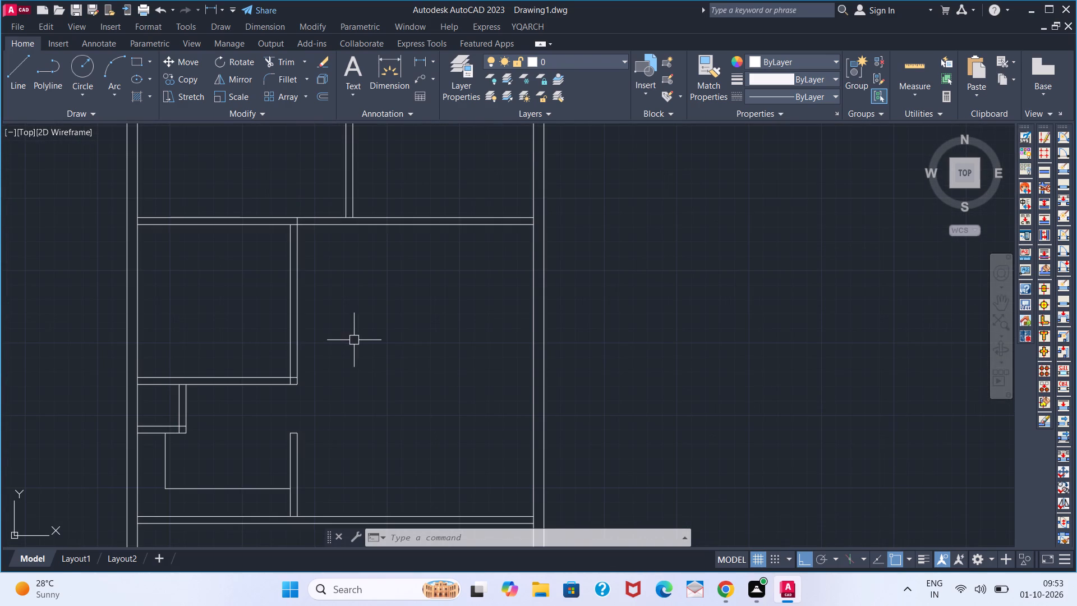
scroll(507, 380, "down", 1)
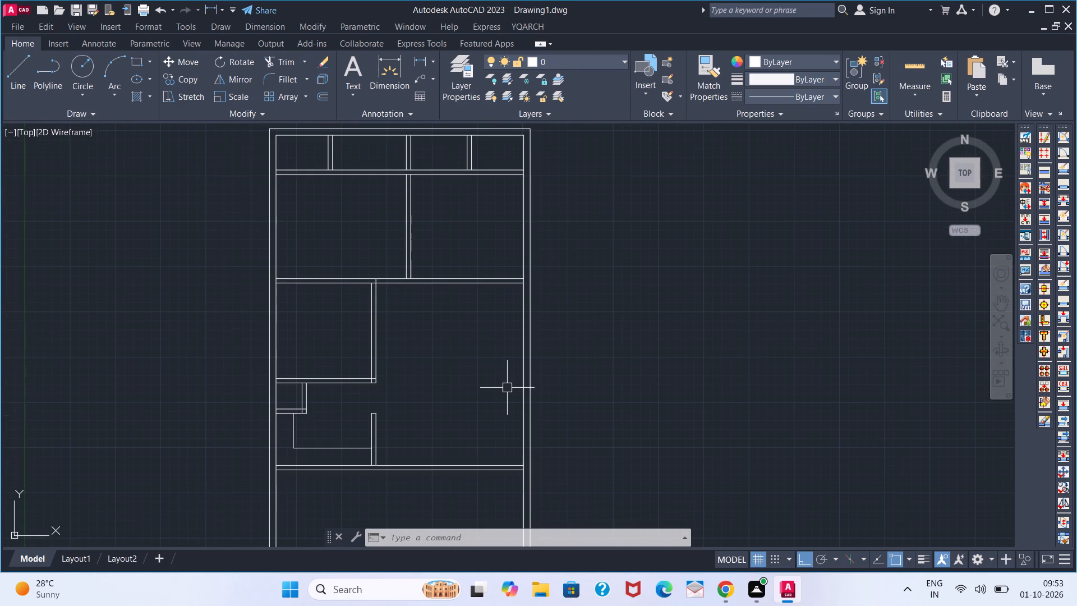
scroll(507, 389, "down", 1)
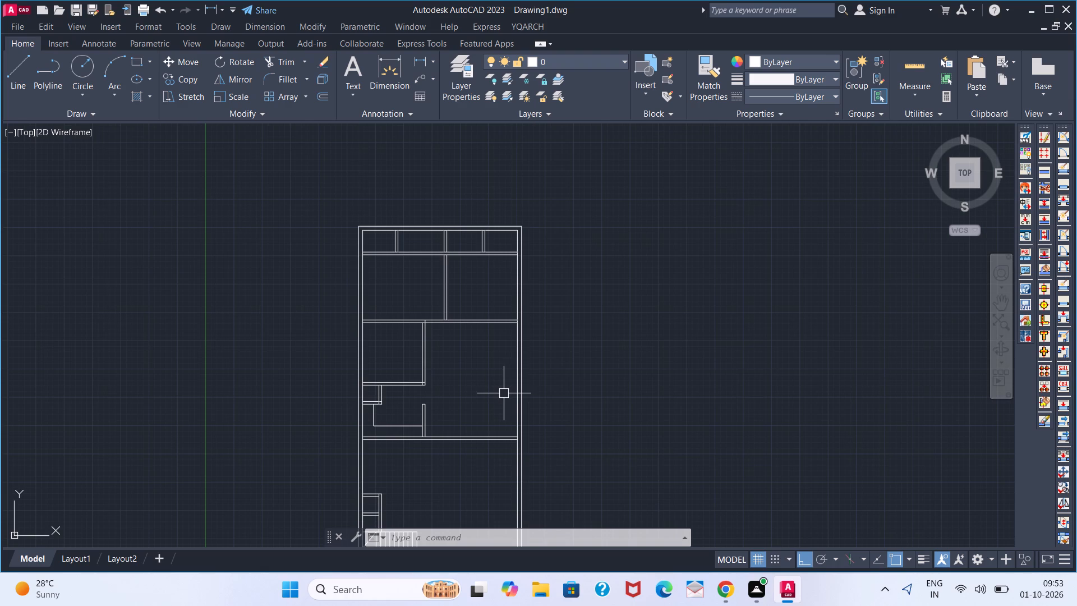
middle_click_drag(484, 377, 525, 320)
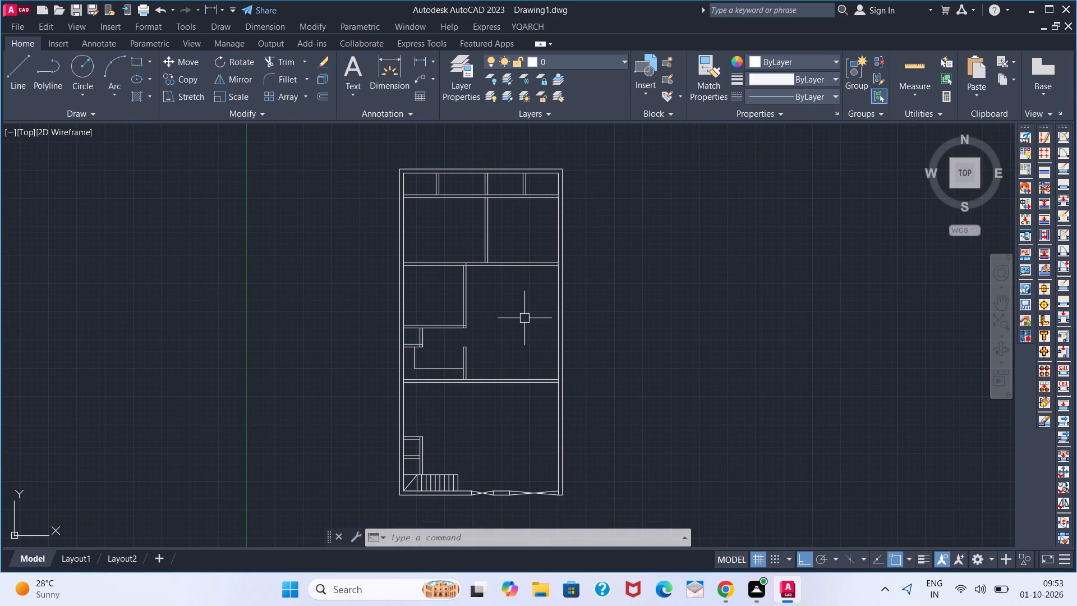
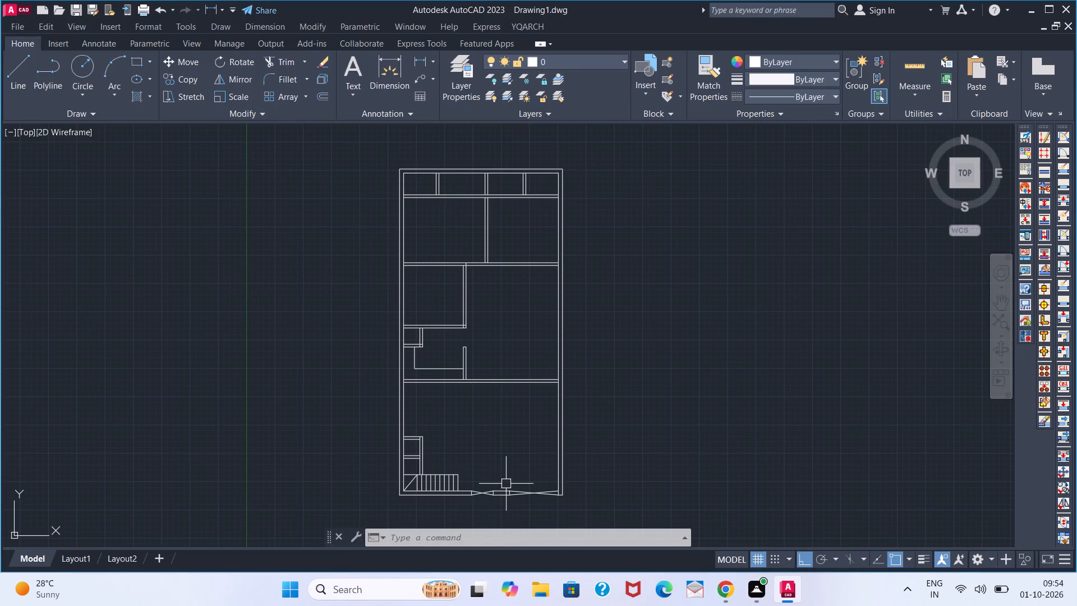
Extend the left line of the top row's leftmost partition down to the lower line of the horizontal wall below.
middle_click_drag(491, 417, 522, 429)
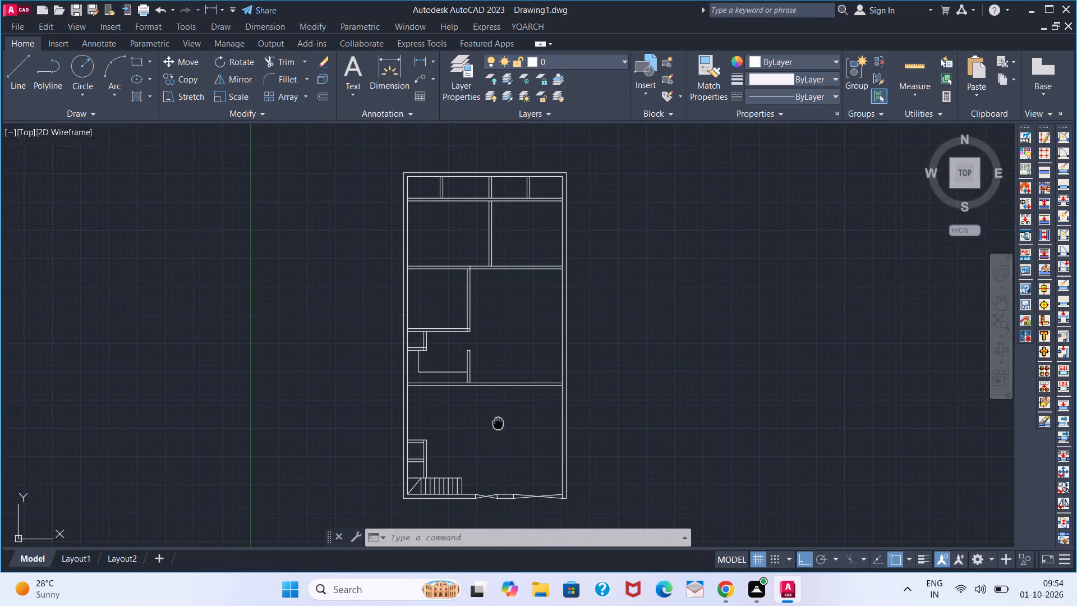
middle_click_drag(522, 429, 530, 430)
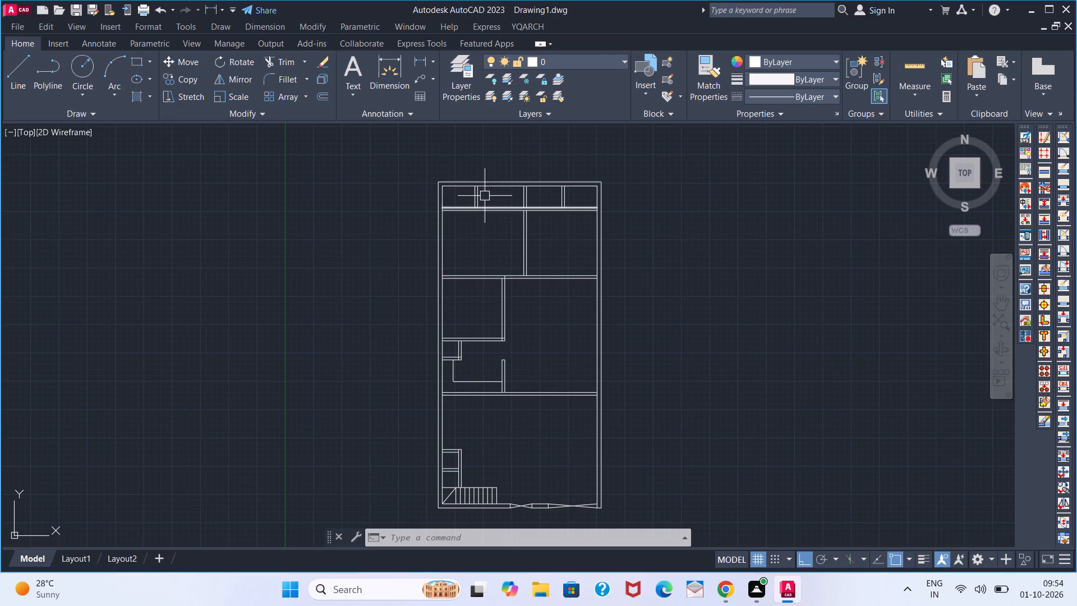
scroll(475, 200, "up", 3)
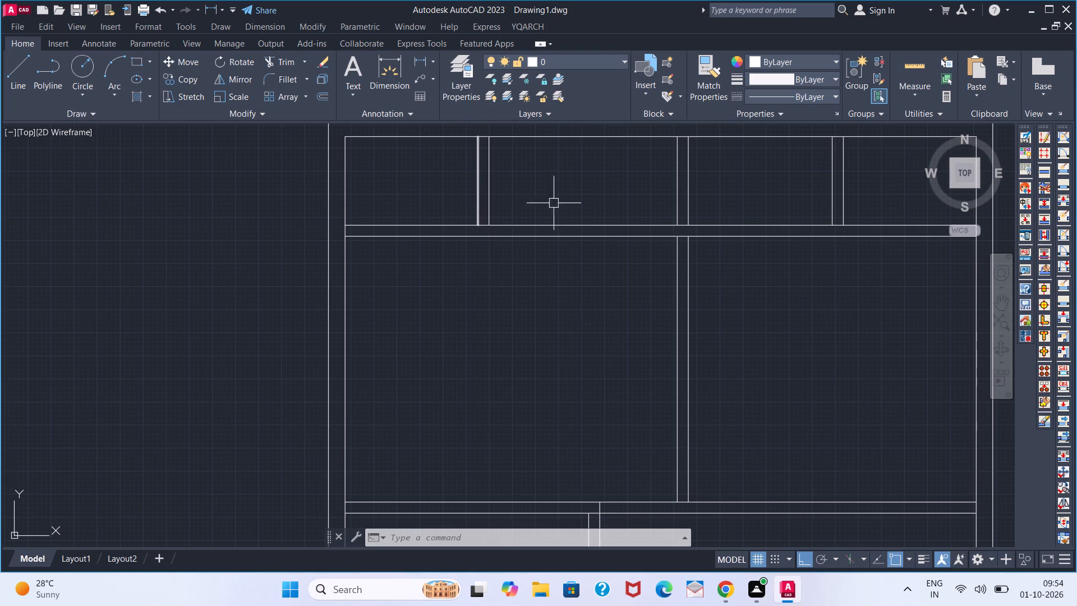
scroll(561, 206, "down", 1)
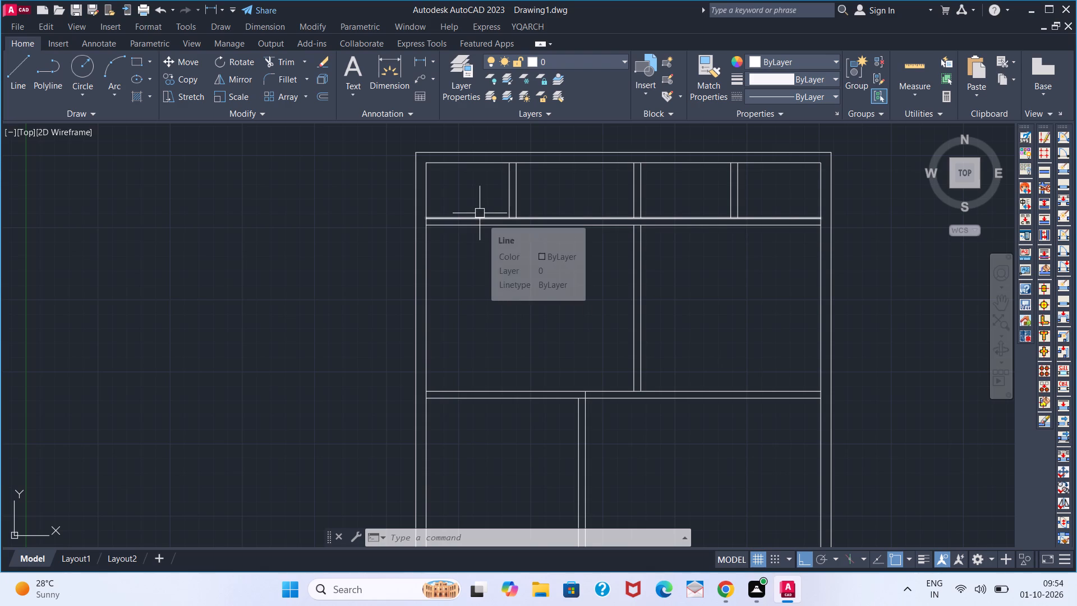
type("EX")
key("space")
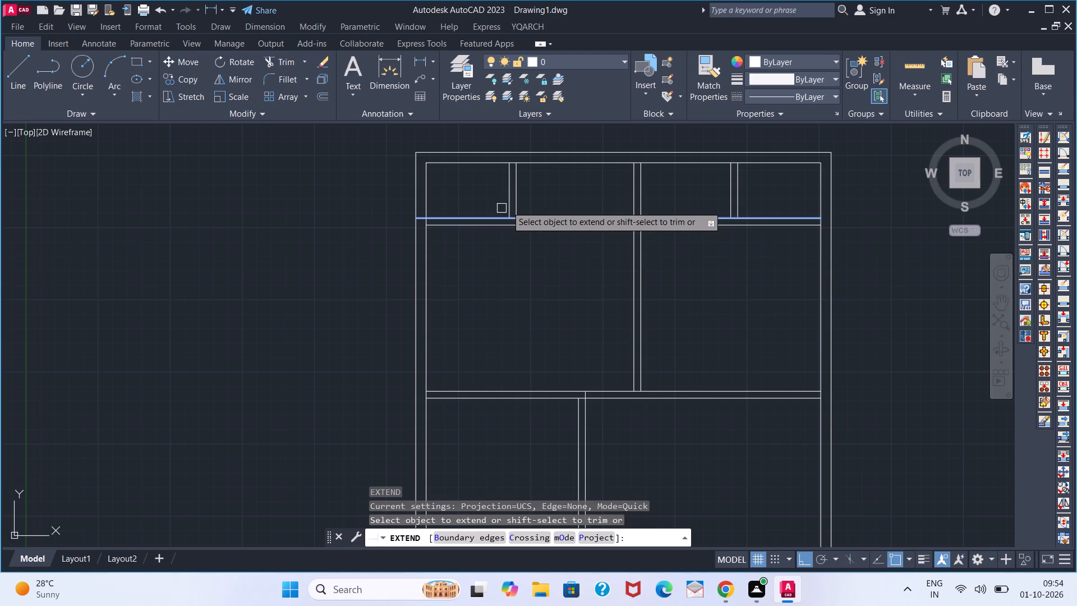
left_click(508, 204)
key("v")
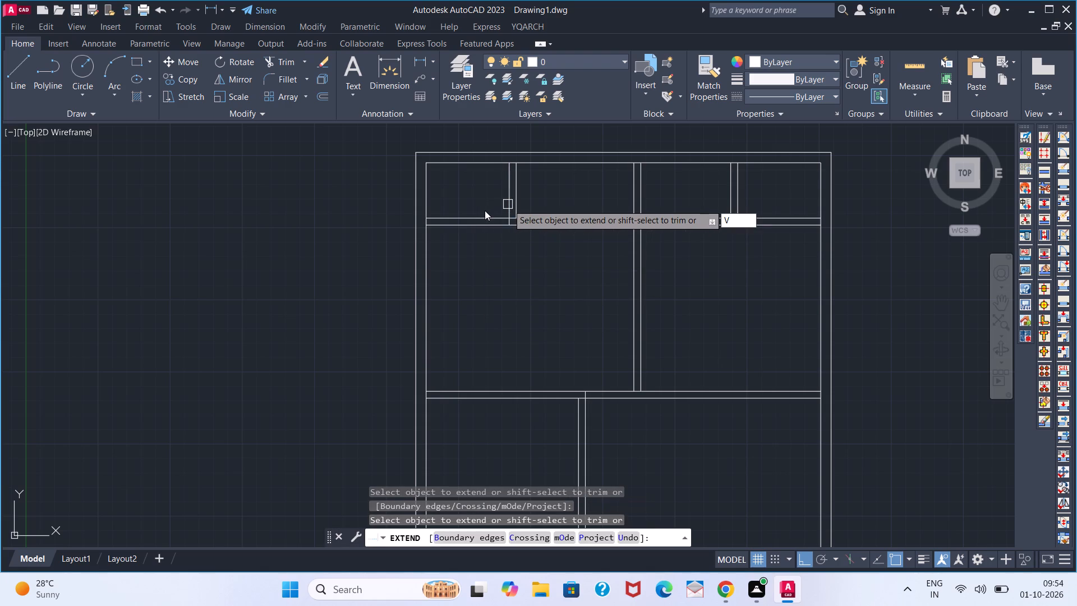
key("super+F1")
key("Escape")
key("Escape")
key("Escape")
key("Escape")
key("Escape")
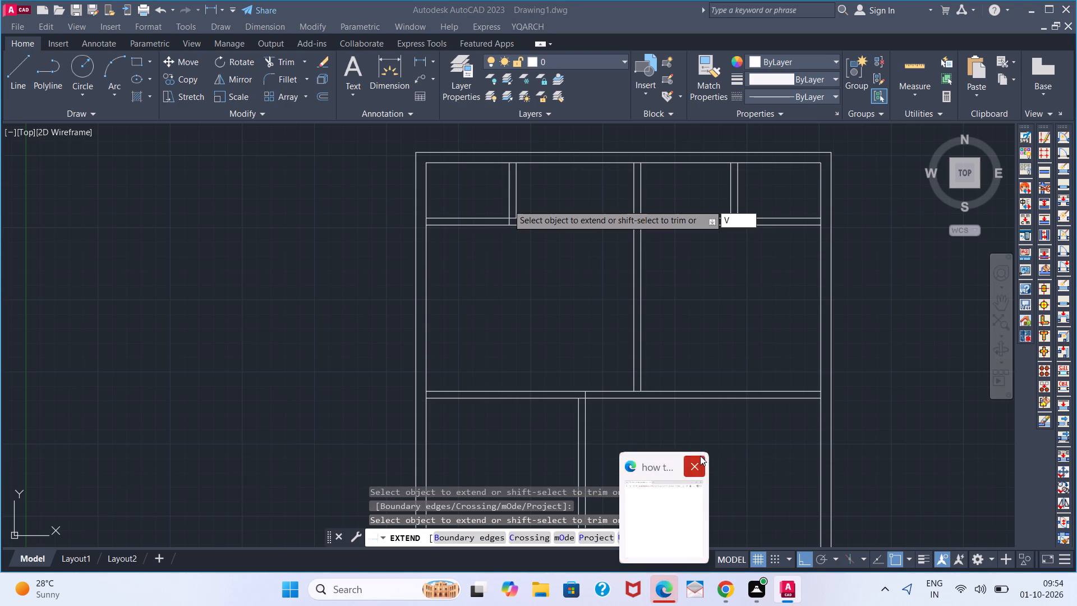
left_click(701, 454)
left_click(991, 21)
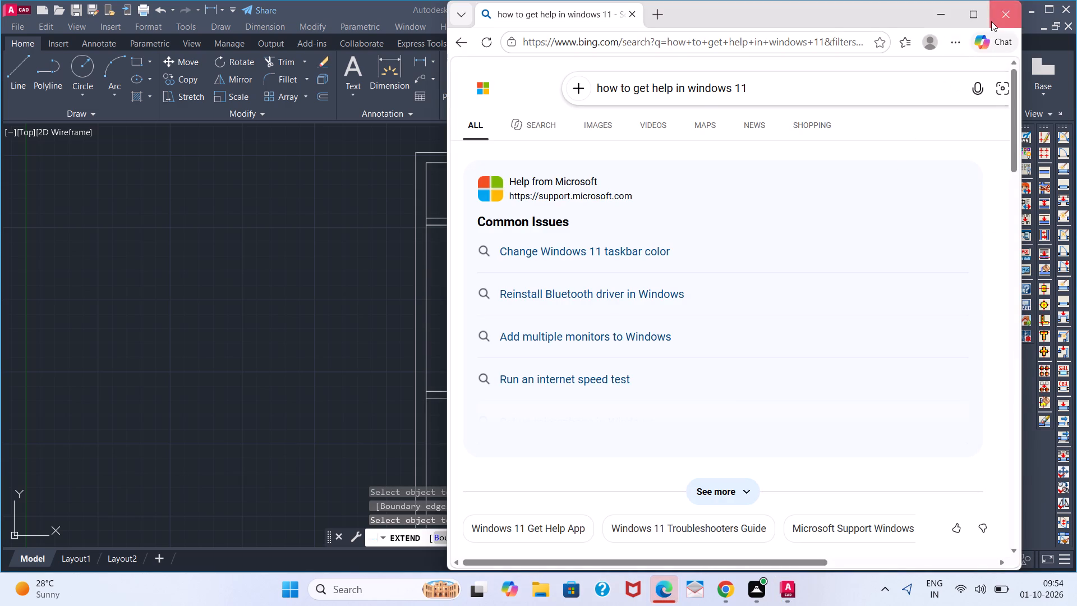
Offset the leftmost partition's left line 2'8" to the left, into the top-left room.
key("space")
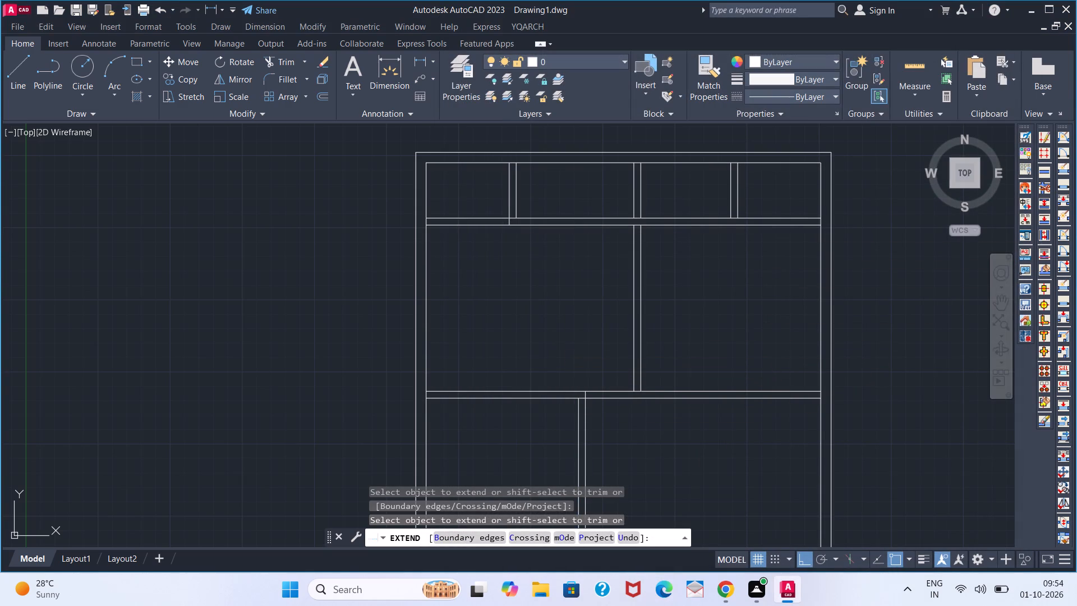
key("o")
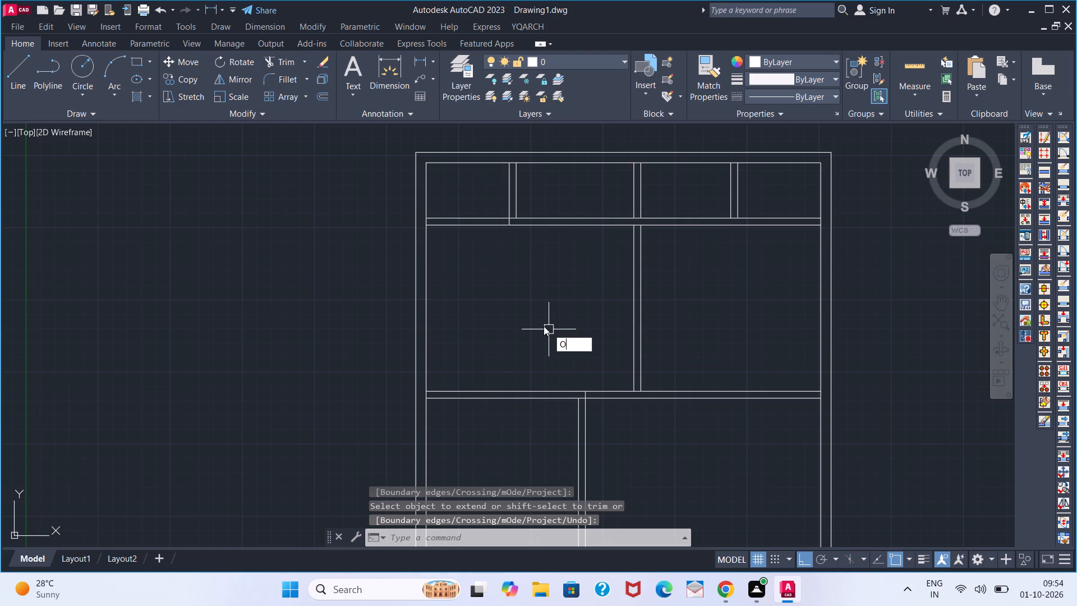
key("Return")
key("2")
key("apostrophe")
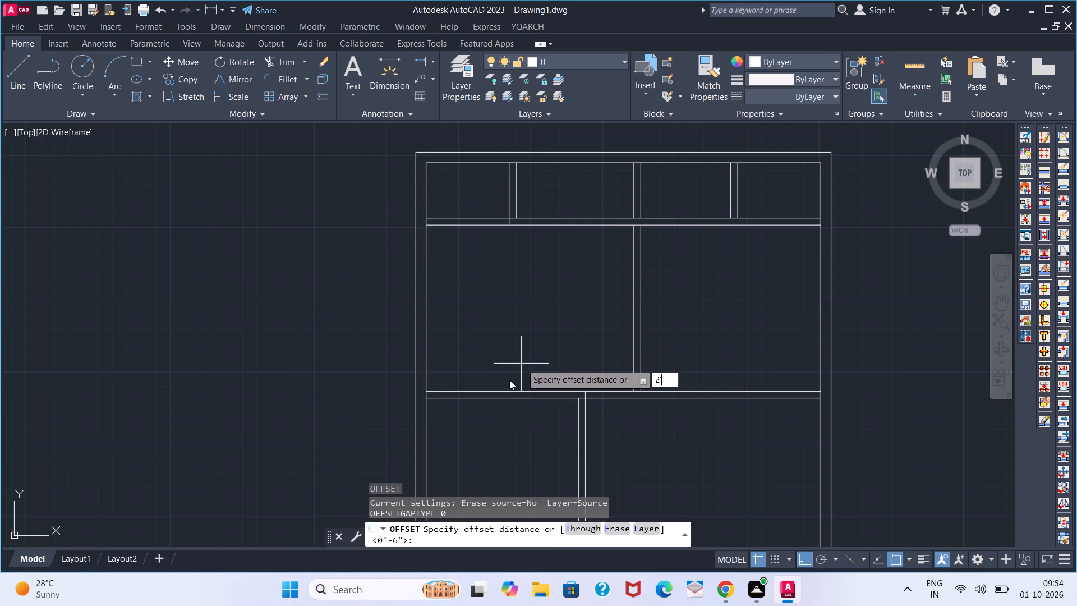
key("8")
key("Return")
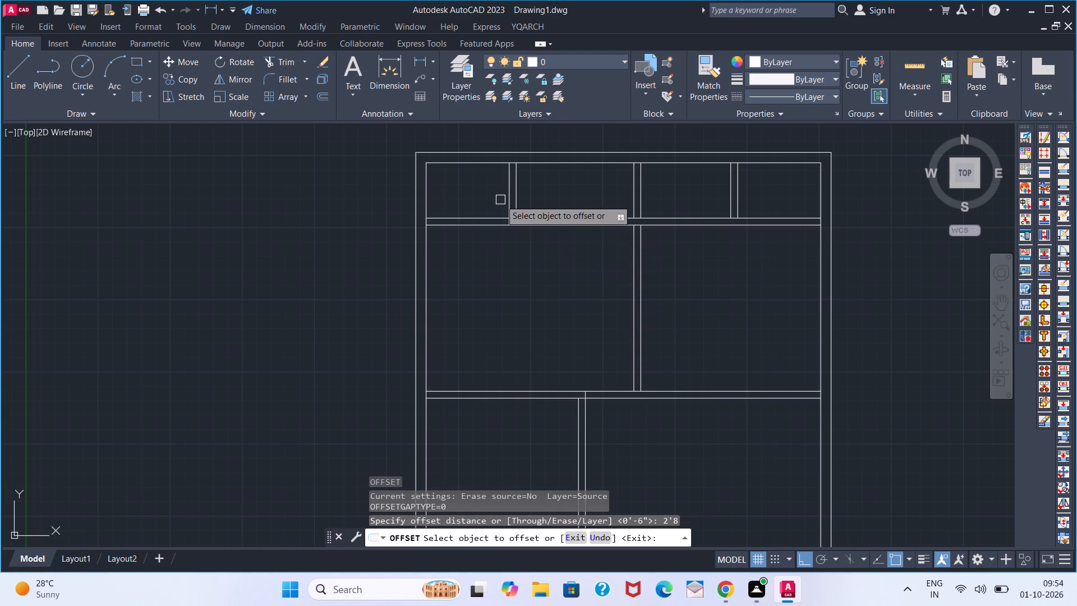
left_click(508, 208)
left_click(494, 208)
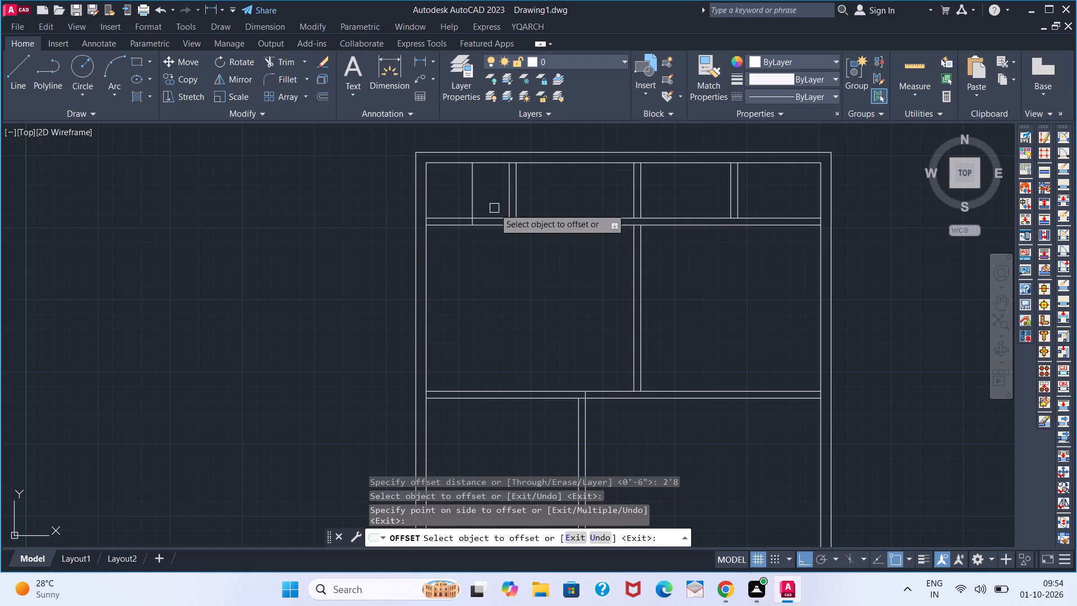
key("space")
Cut the door opening by trimming both horizontal wall lines between the offset line and the partition, plus the offset line above the wall.
type("TR")
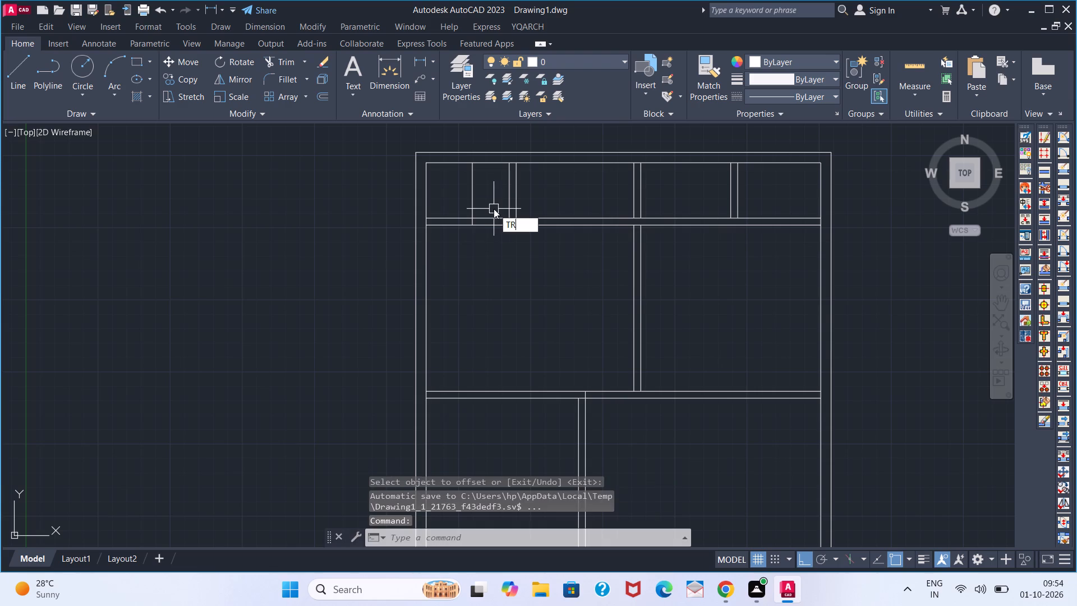
key("space")
left_click(494, 211)
left_click(487, 260)
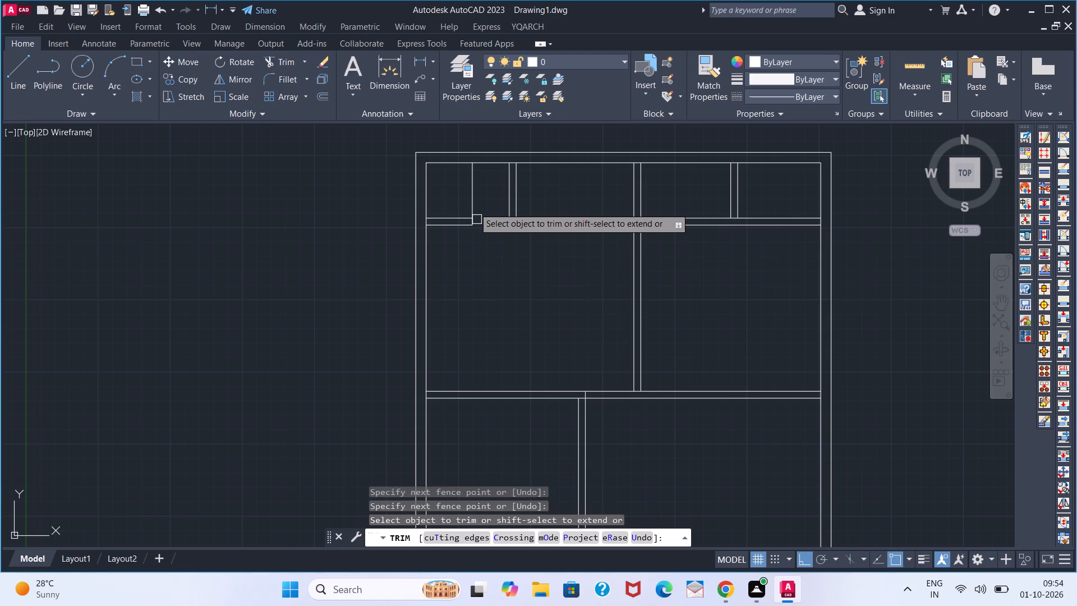
left_click(473, 206)
key("space")
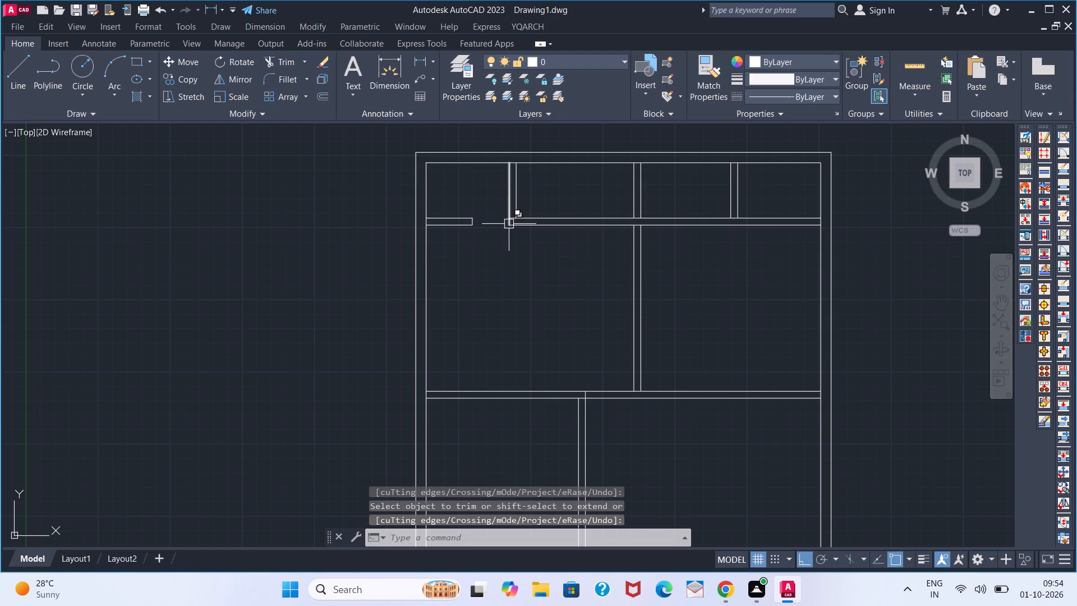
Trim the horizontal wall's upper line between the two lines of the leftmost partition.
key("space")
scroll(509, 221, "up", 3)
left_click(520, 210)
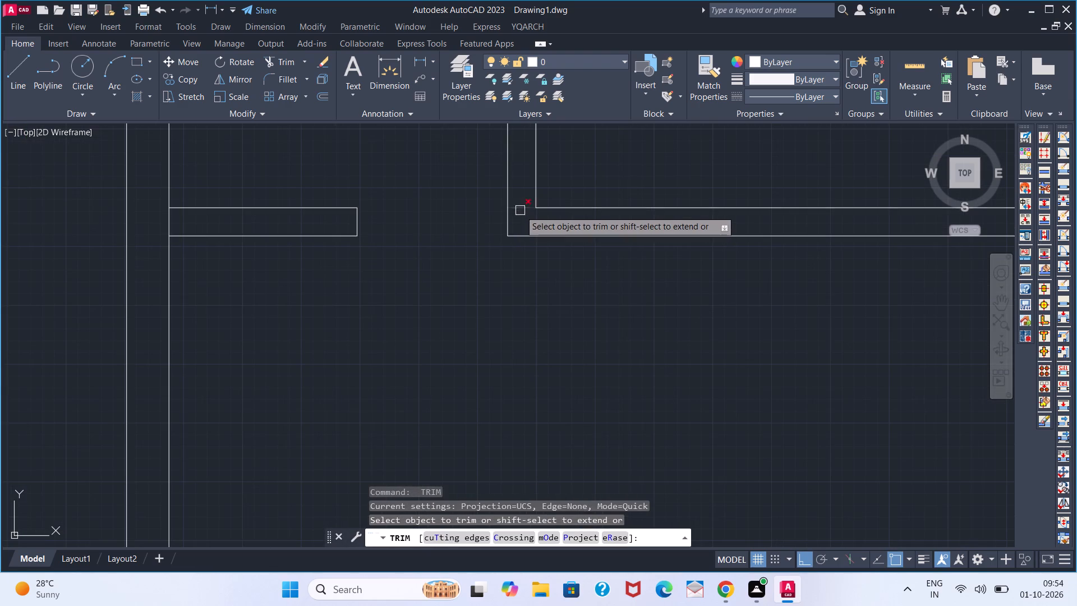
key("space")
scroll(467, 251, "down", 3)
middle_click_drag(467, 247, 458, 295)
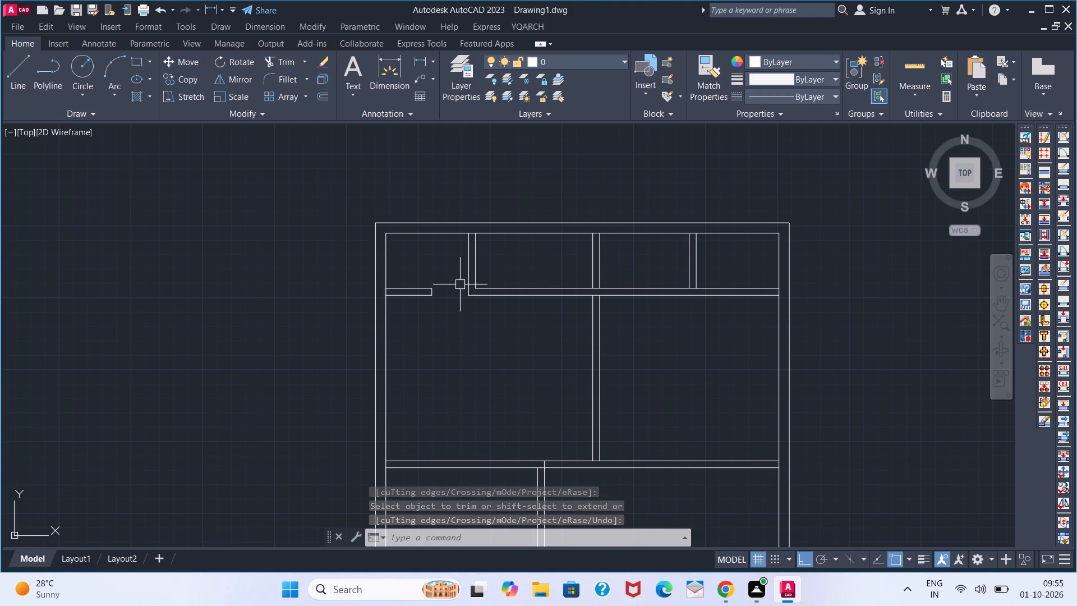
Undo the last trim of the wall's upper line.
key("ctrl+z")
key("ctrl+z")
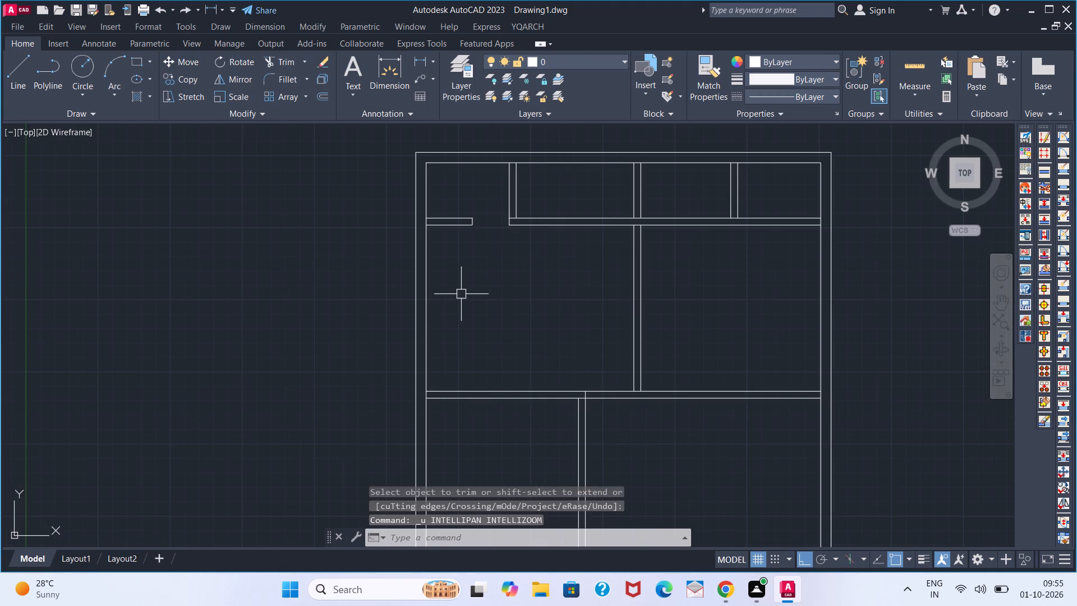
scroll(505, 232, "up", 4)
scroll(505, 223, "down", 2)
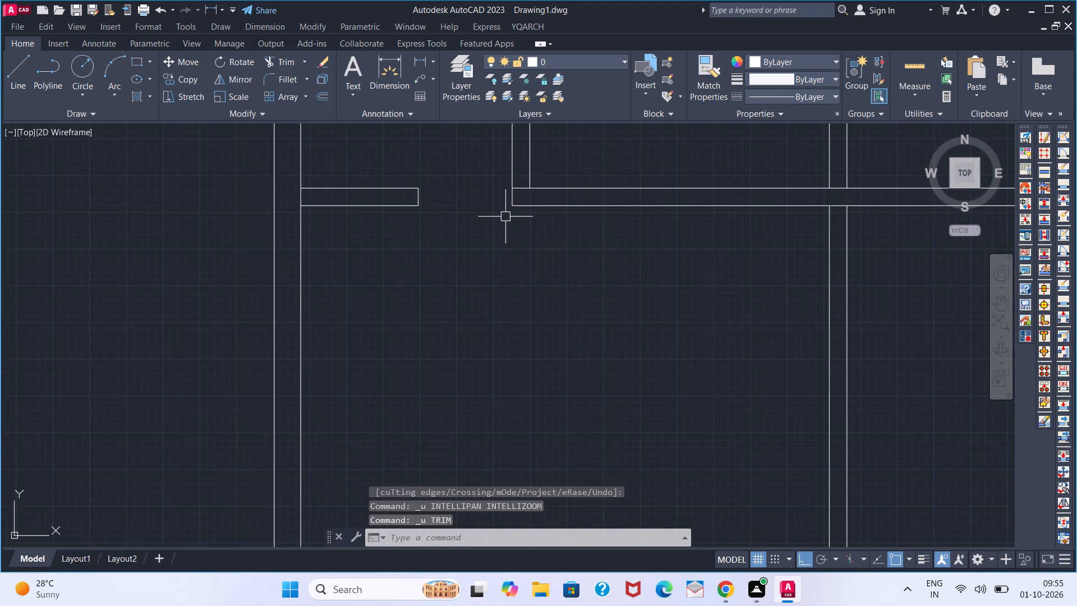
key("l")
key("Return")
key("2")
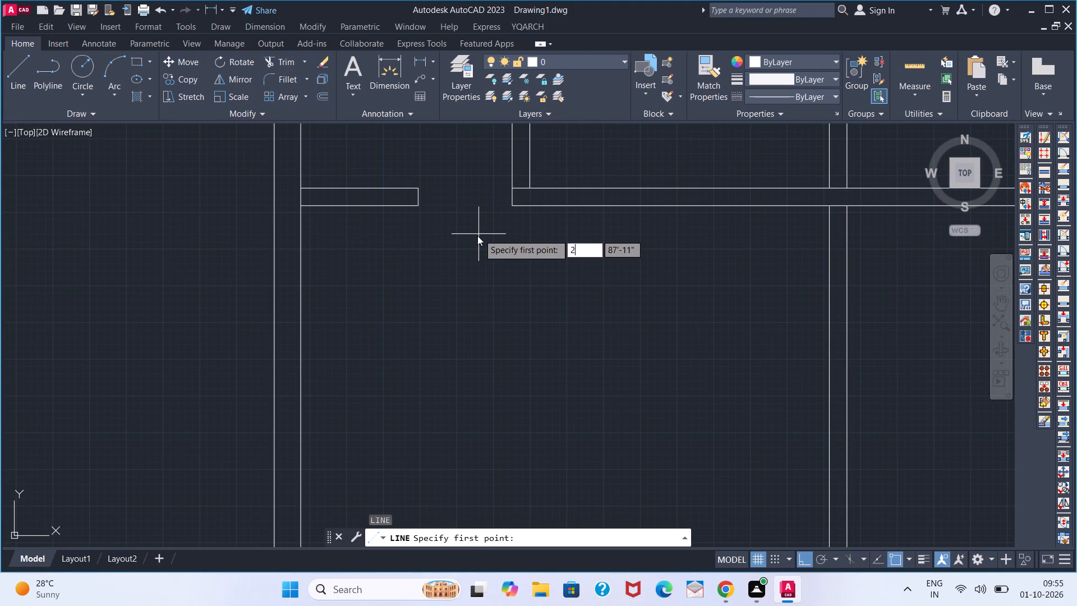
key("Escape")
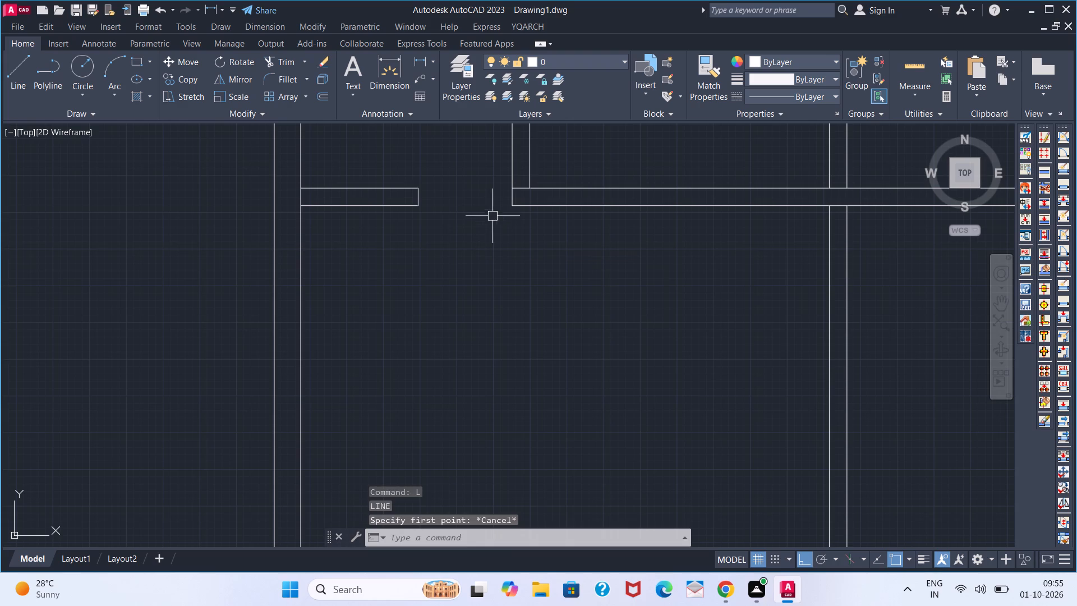
Draw a door jamb at the partition's base: 2" left into the opening, 6" down, and back to the wall's lower corner.
key("l")
key("Return")
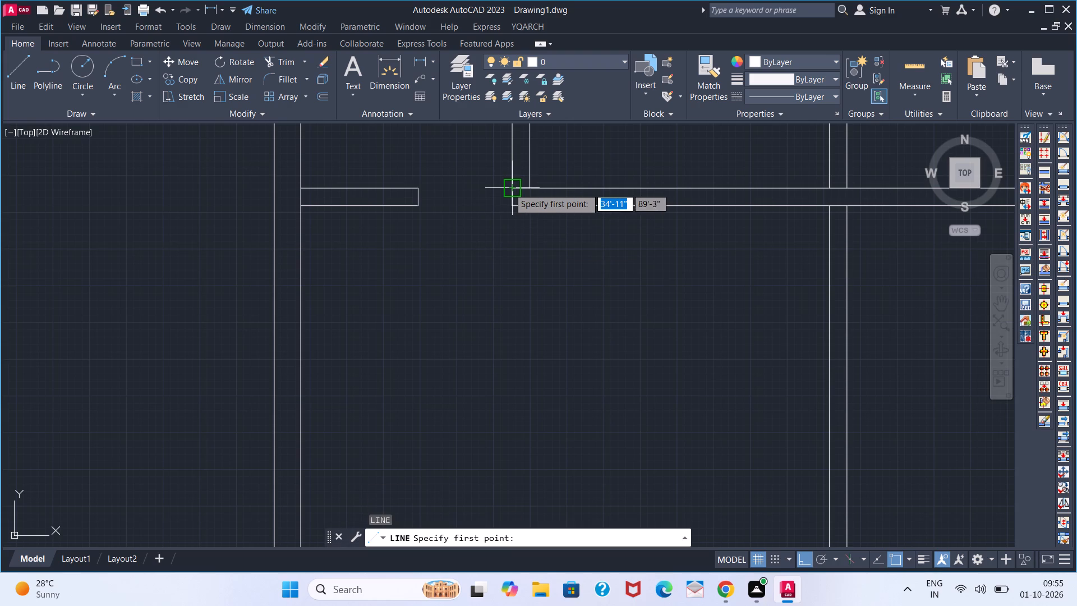
left_click(509, 188)
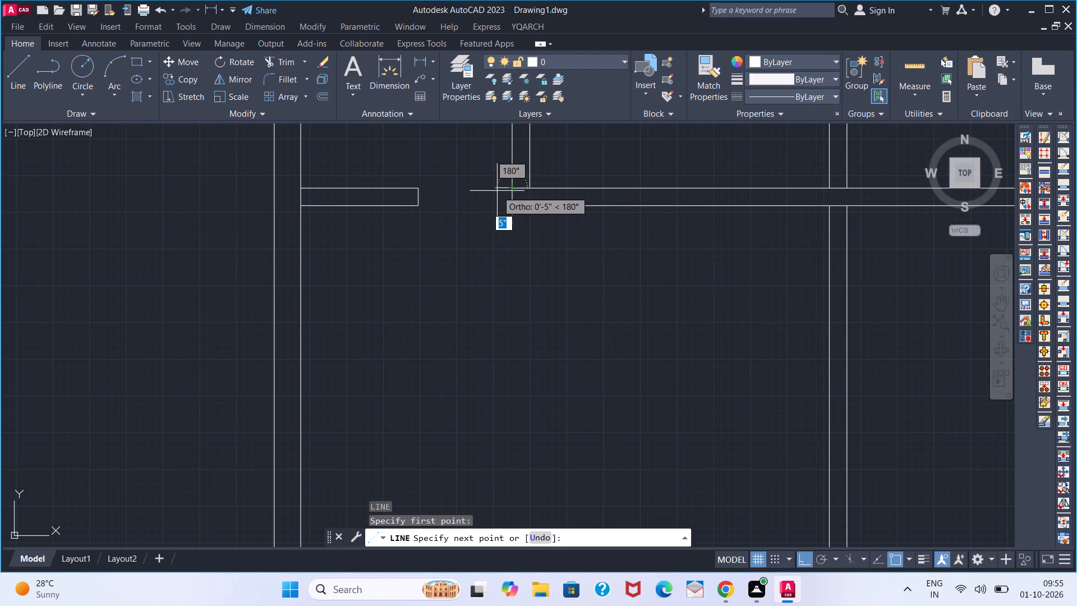
key("2")
key("Return")
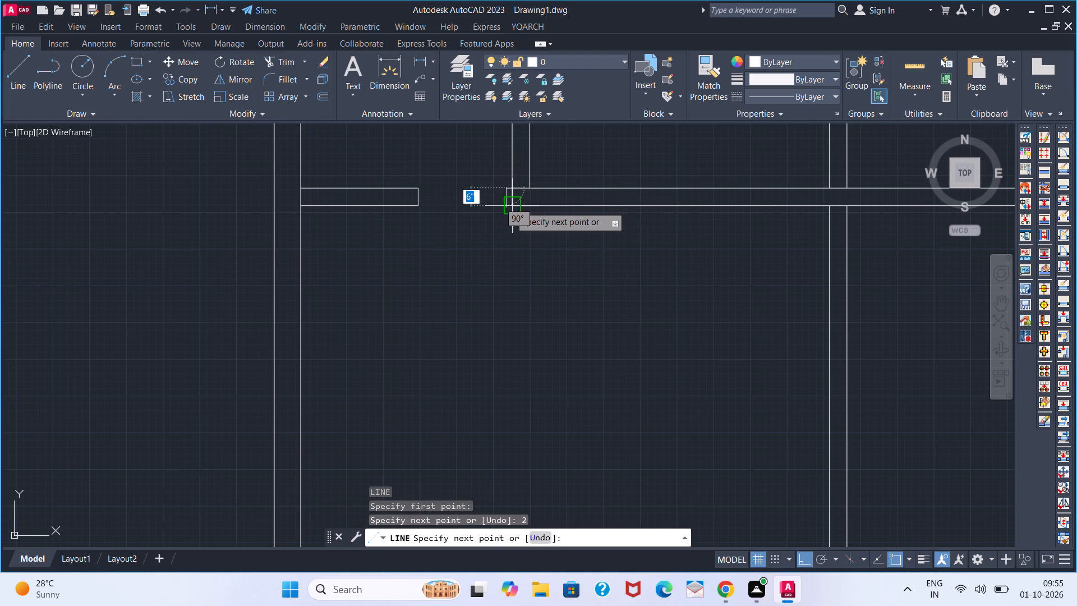
key("6")
key("Return")
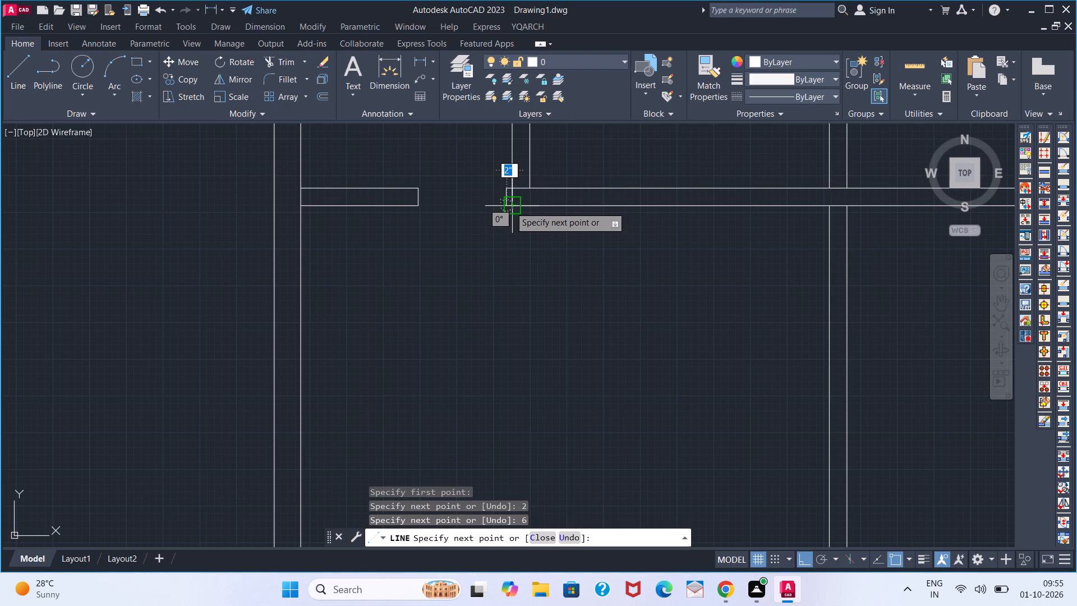
left_click(517, 205)
key("space")
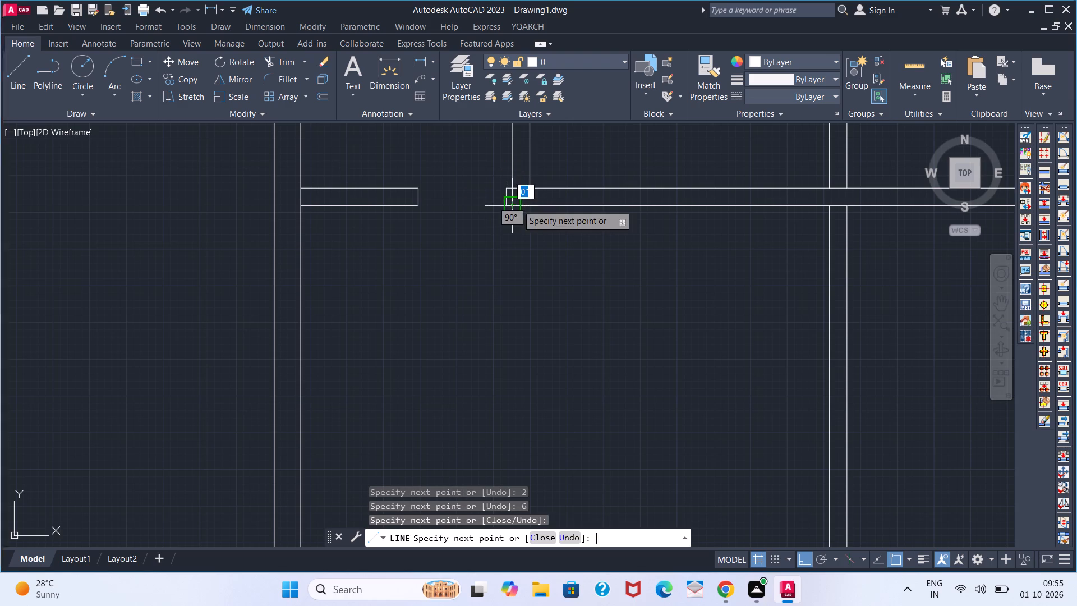
Trim the partition's left line where it crosses the horizontal wall beside the new jamb.
type("TR")
key("space")
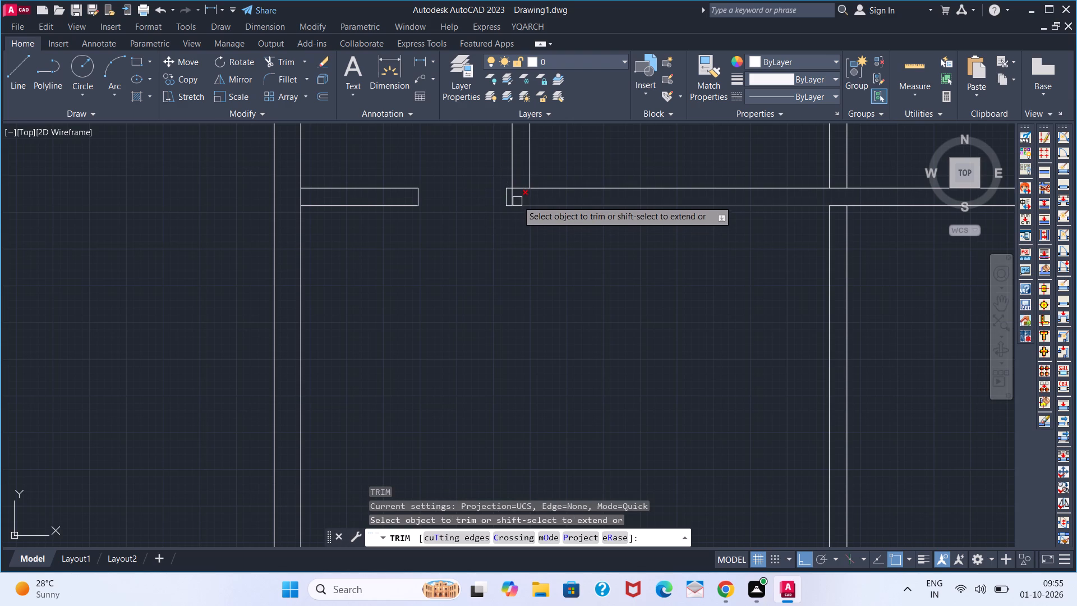
left_click(517, 197)
key("space")
Draw a 6" line across the partition's lower end, between its two lines along the wall's upper edge.
scroll(576, 242, "down", 1)
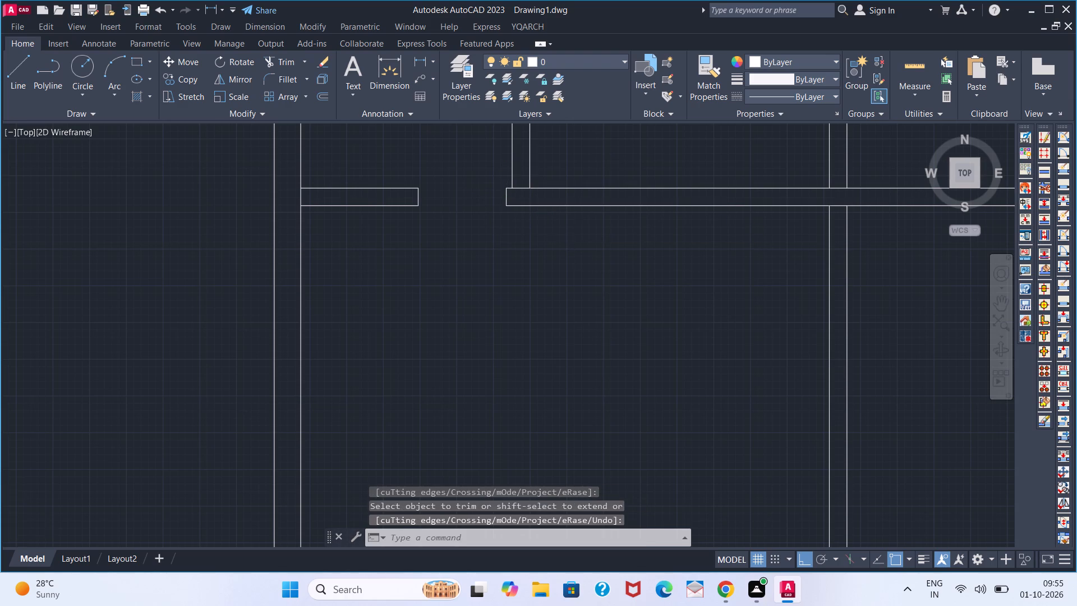
middle_click_drag(574, 244, 507, 374)
scroll(478, 338, "up", 2)
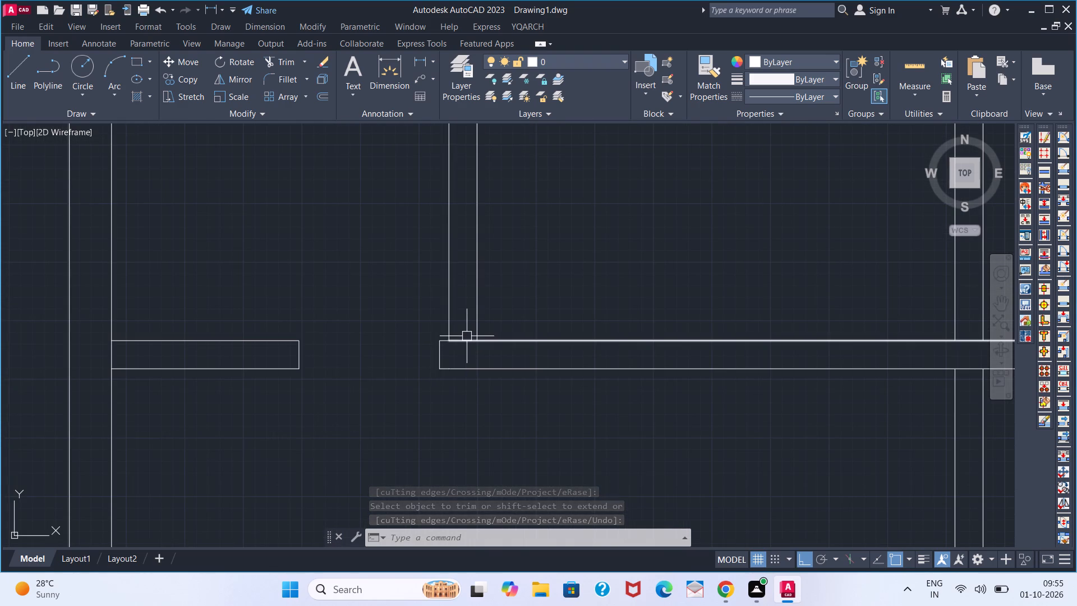
key("l")
key("Return")
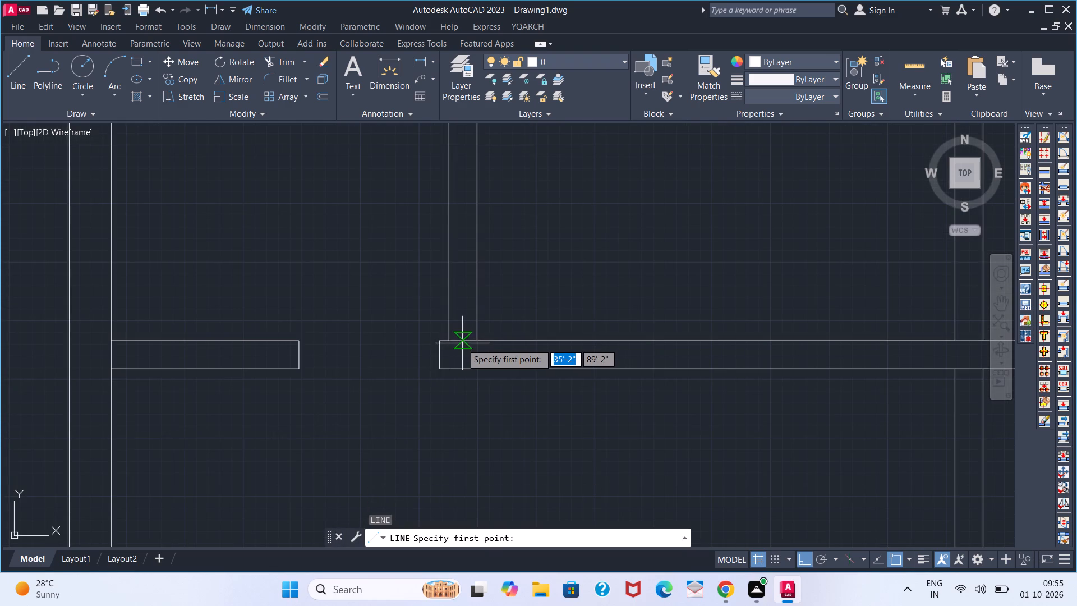
left_click(454, 343)
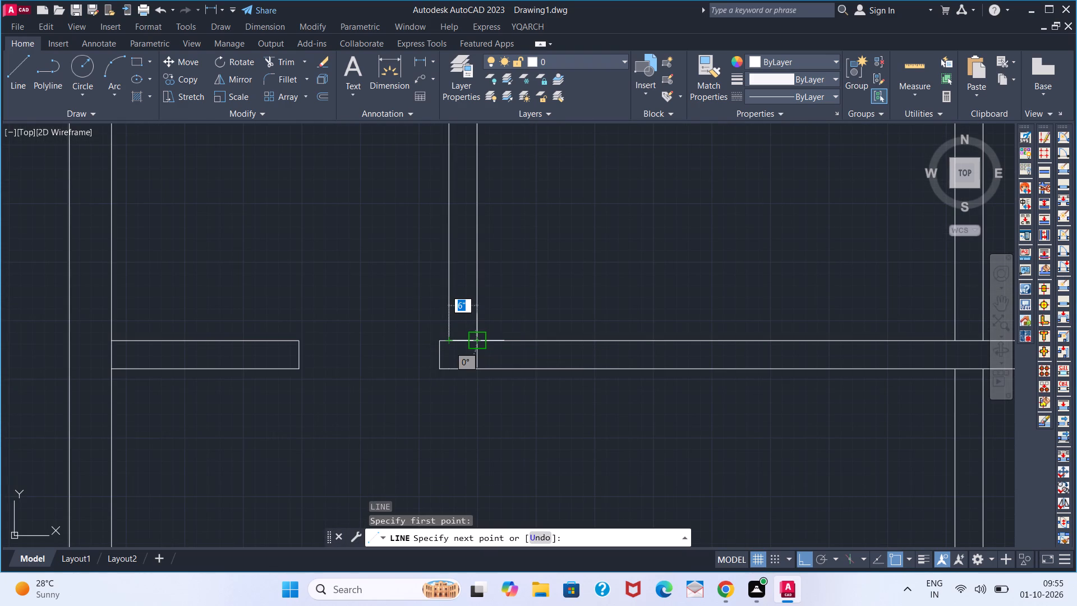
left_click(476, 343)
key("space")
Erase the 6" line across the partition's lower end, where it overlaps the wall's upper line.
scroll(455, 295, "down", 2)
middle_click_drag(436, 274, 415, 321)
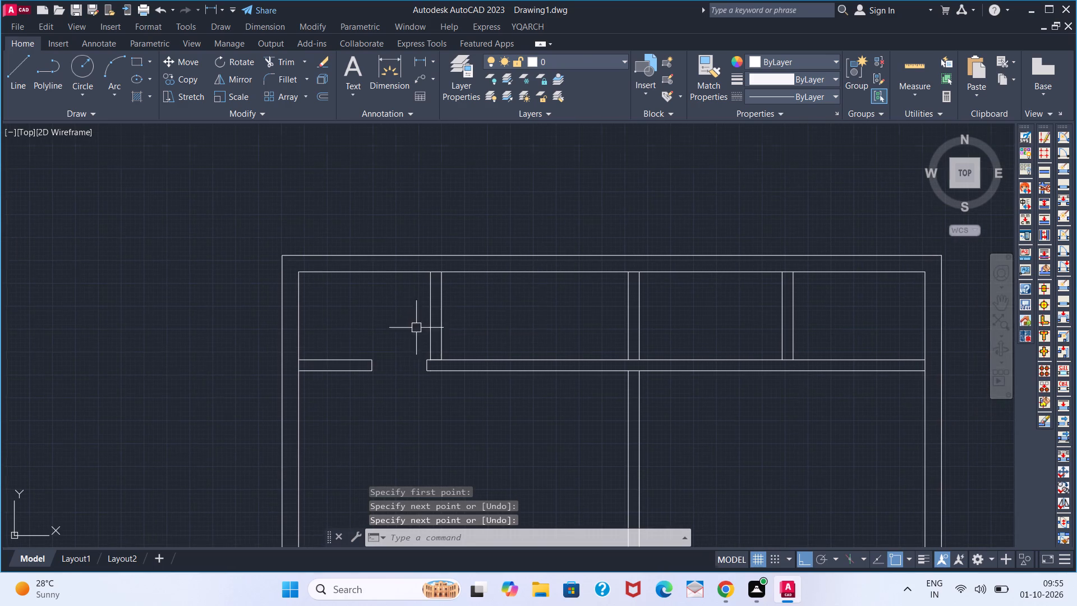
scroll(446, 359, "up", 2)
key("ctrl+z")
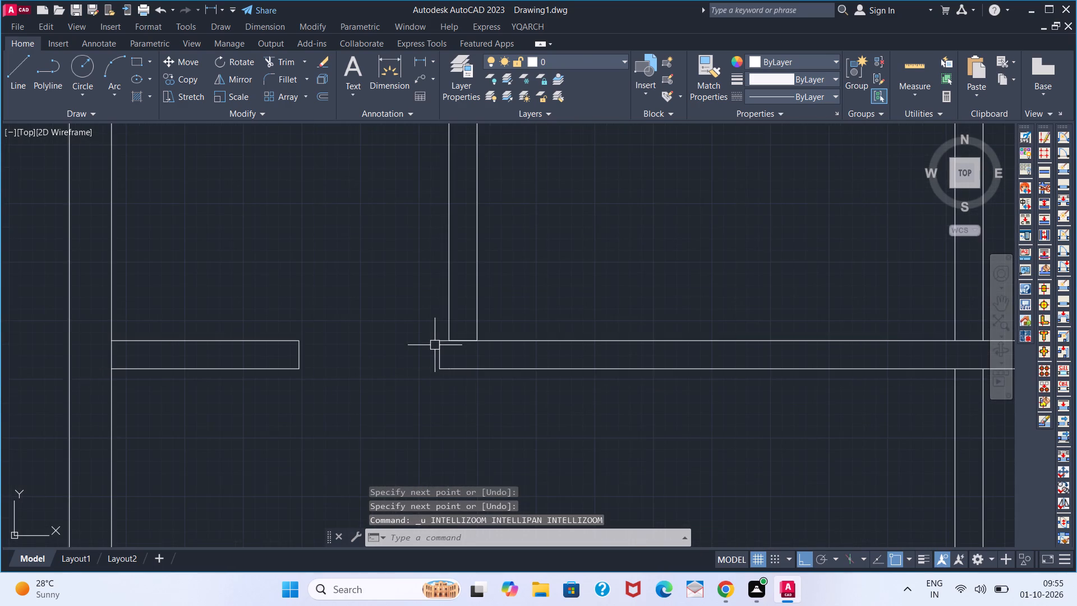
left_click(456, 340)
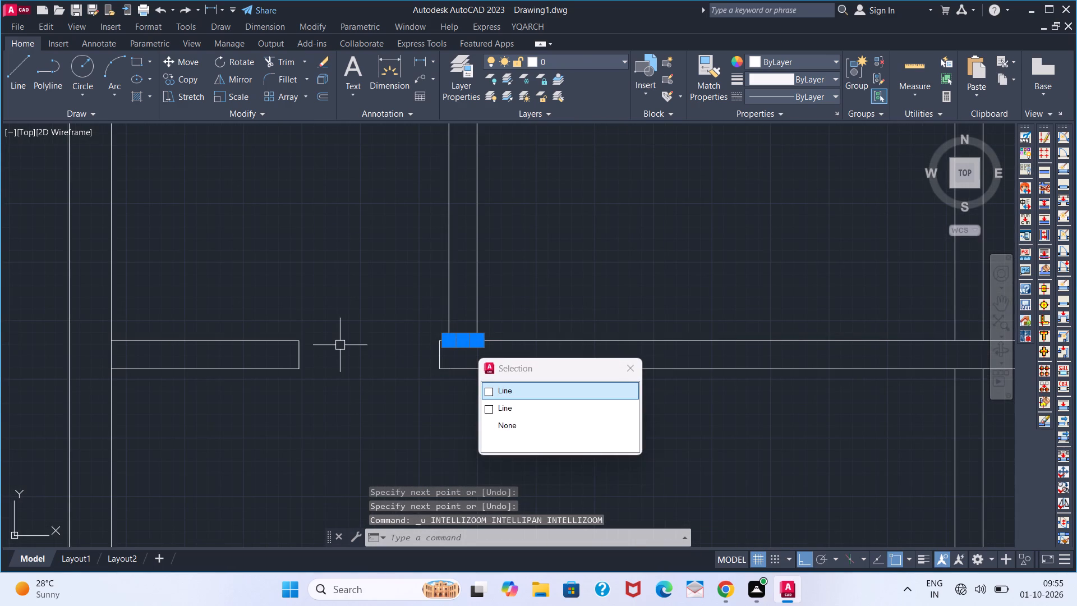
key("Return")
key("Delete")
scroll(458, 284, "down", 2)
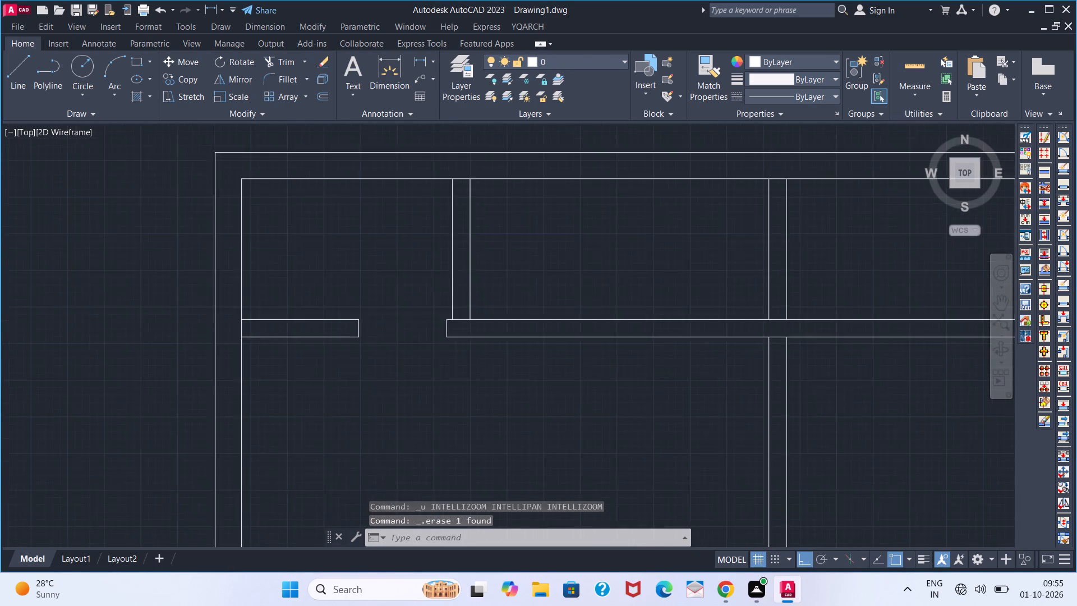
middle_click_drag(447, 273, 420, 322)
key("space")
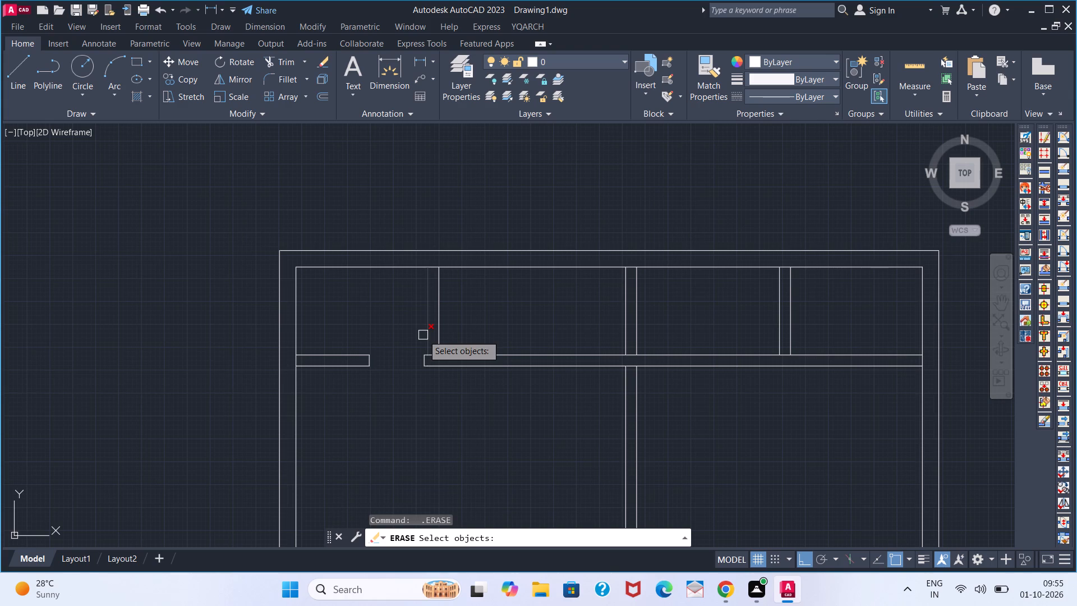
key("Escape")
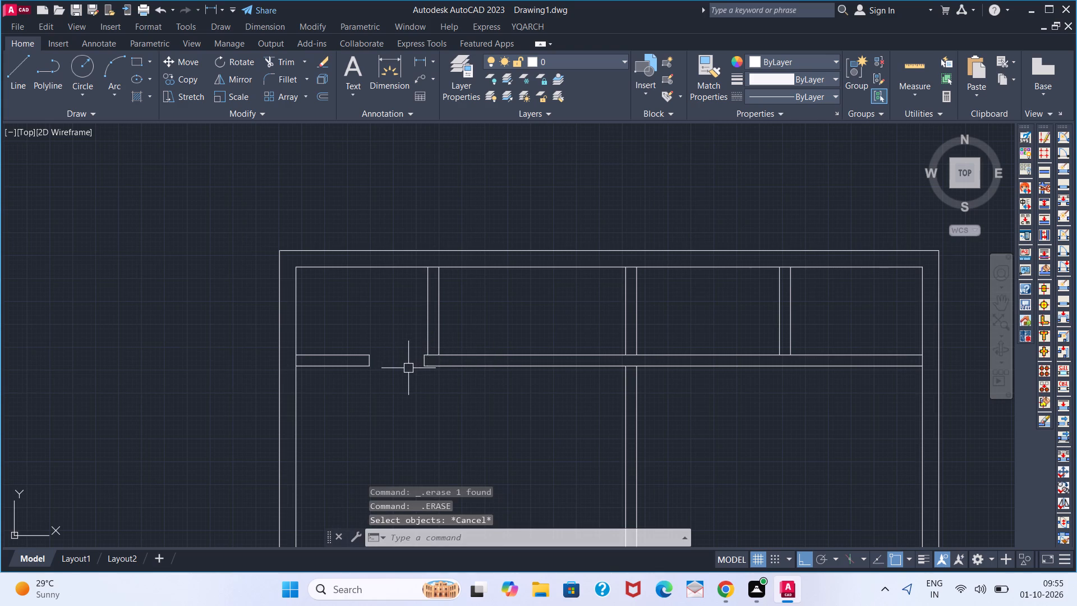
Draw a line along the partition's left face from the horizontal wall up to the outer wall's inner face.
key("l")
key("Return")
scroll(431, 355, "up", 3)
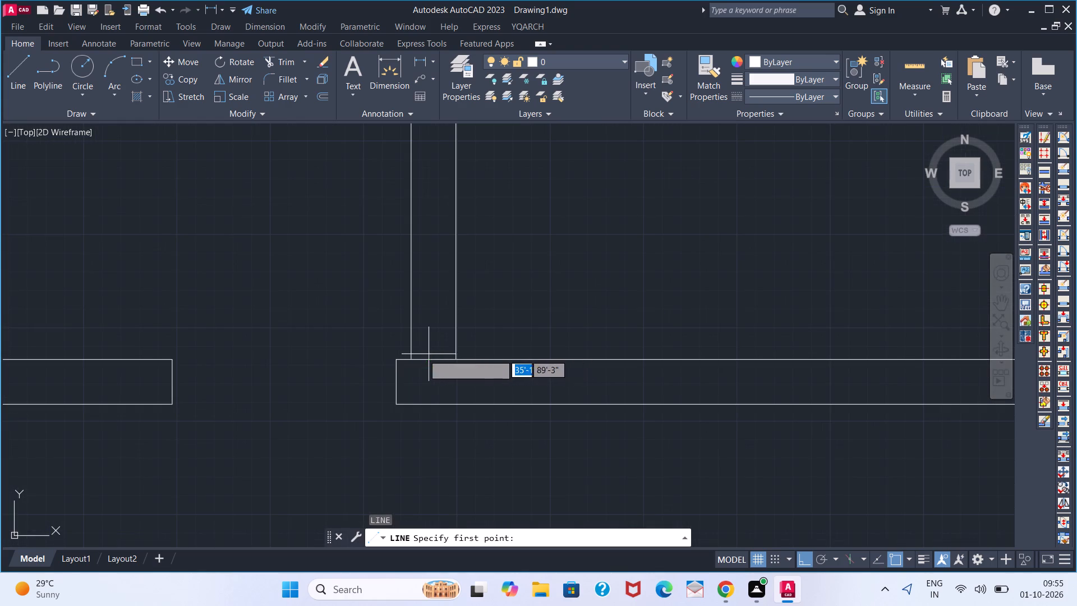
left_click(418, 354)
scroll(421, 248, "down", 2)
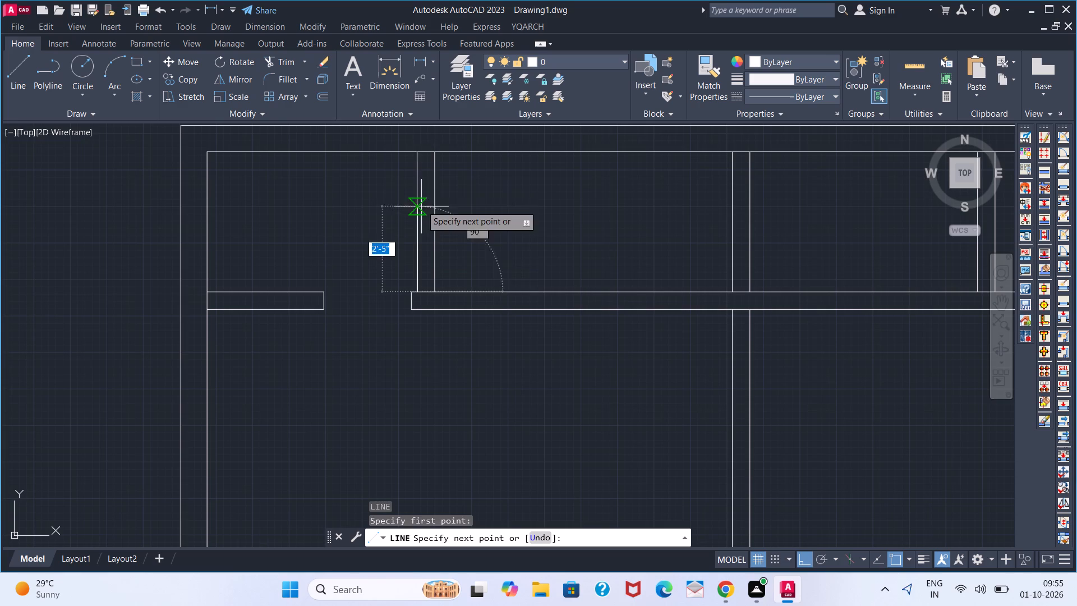
left_click(412, 151)
key("space")
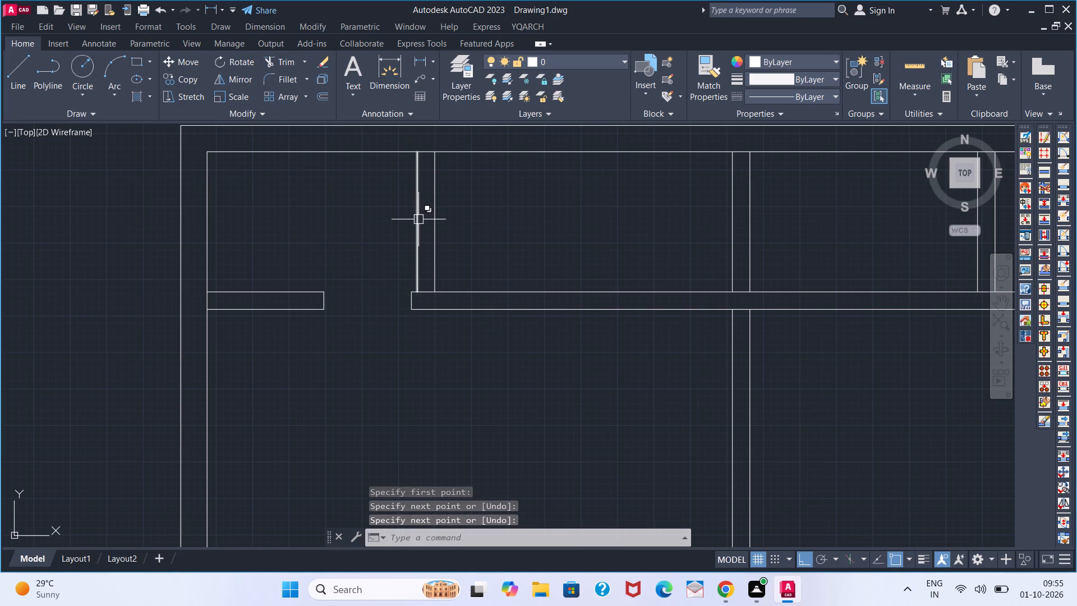
Draw a 6" line straight across the partition at the midpoint of its left face.
key("space")
left_click(418, 219)
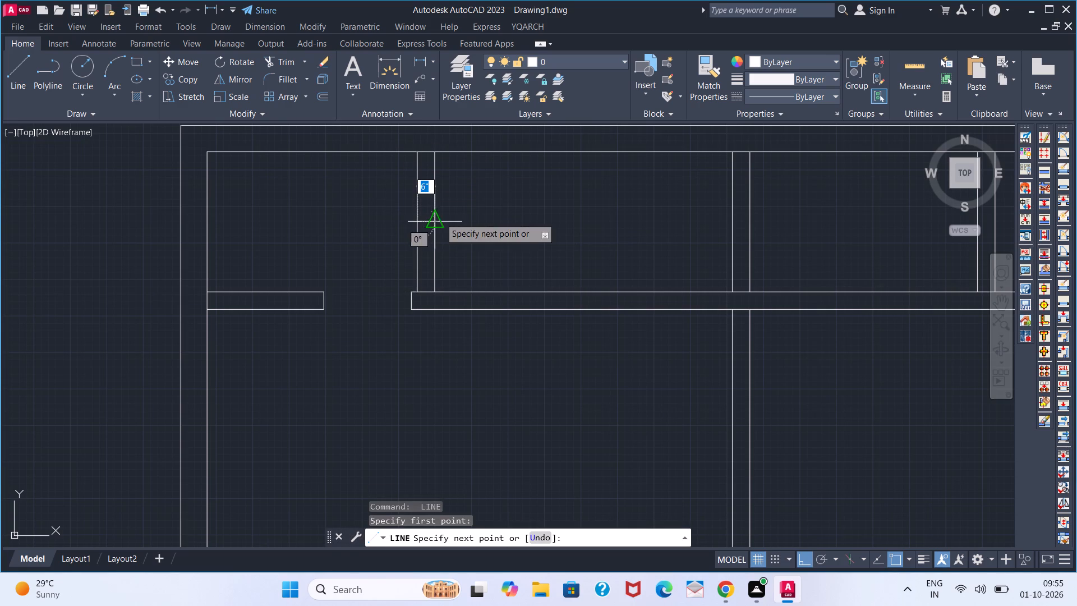
left_click(439, 218)
key("space")
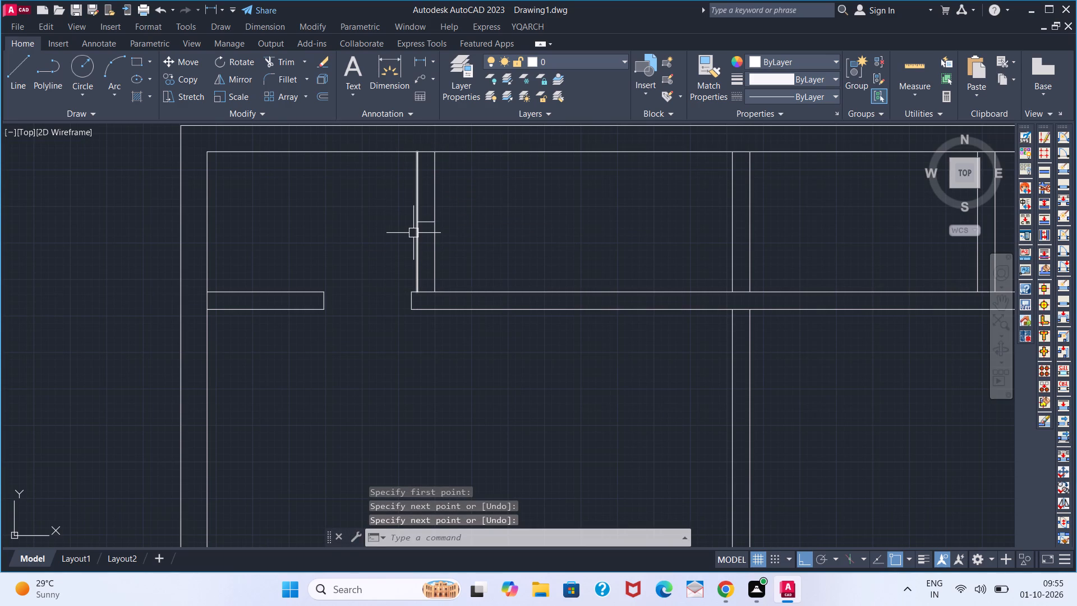
Offset the partition's cross line 1' above and 1' below, and erase the original middle line.
key("o")
key("Return")
key("1")
key("apostrophe")
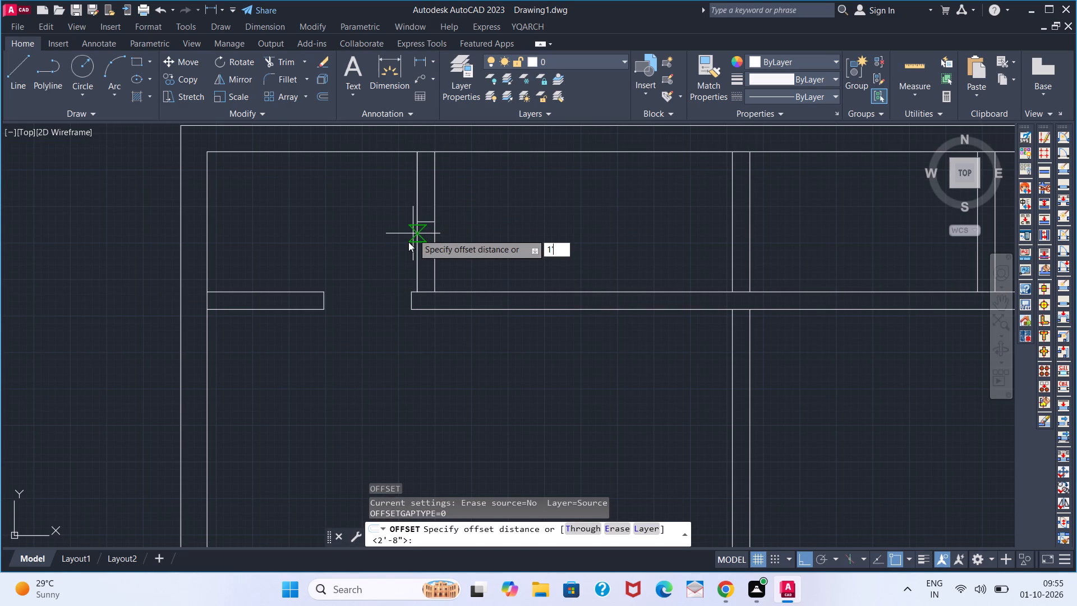
key("Return")
left_click(426, 226)
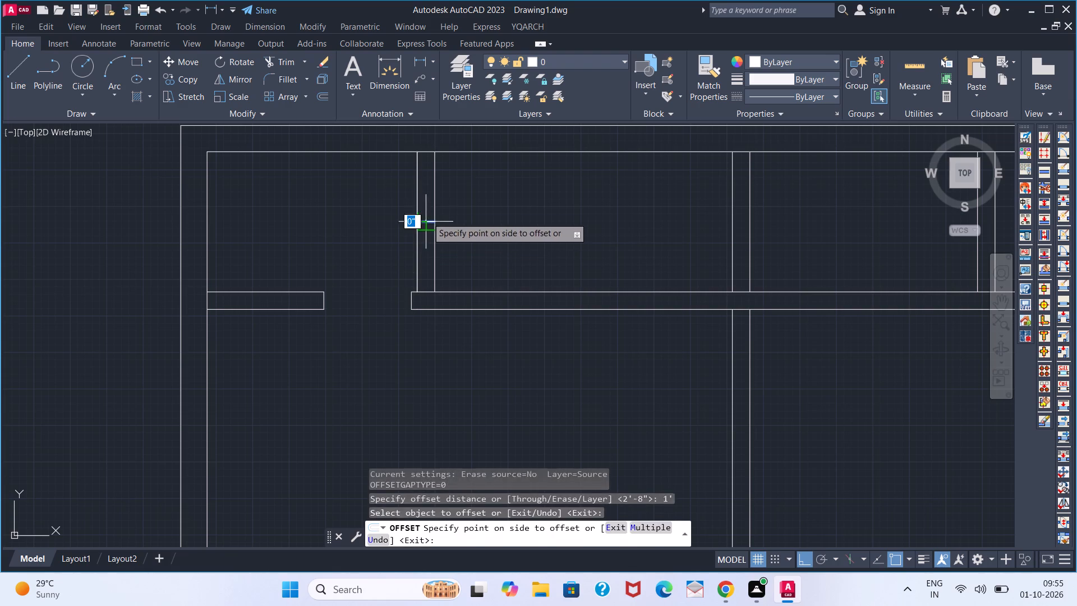
left_click(428, 201)
left_click(427, 220)
left_click(425, 267)
key("space")
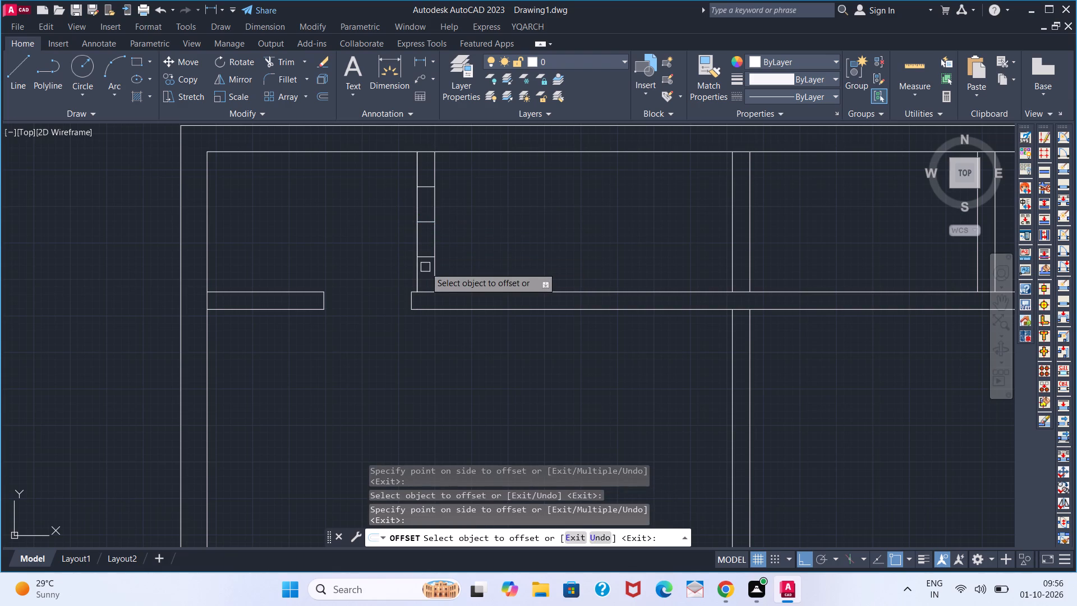
left_click(430, 220)
key("Delete")
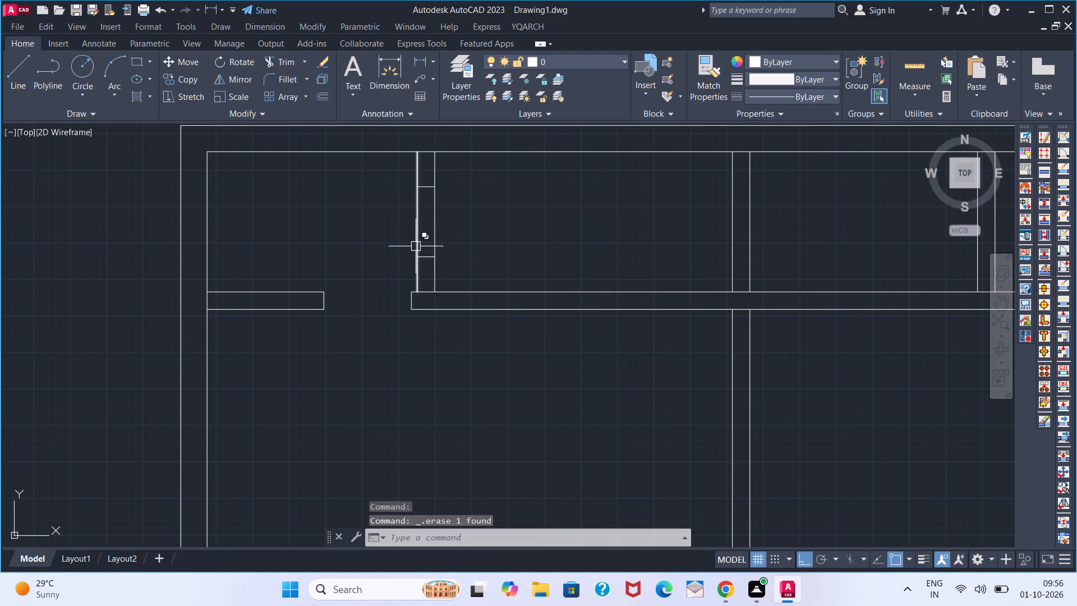
Draw a vertical centre line between the midpoints of the two cross lines in the partition.
key("l")
key("Return")
left_click(425, 251)
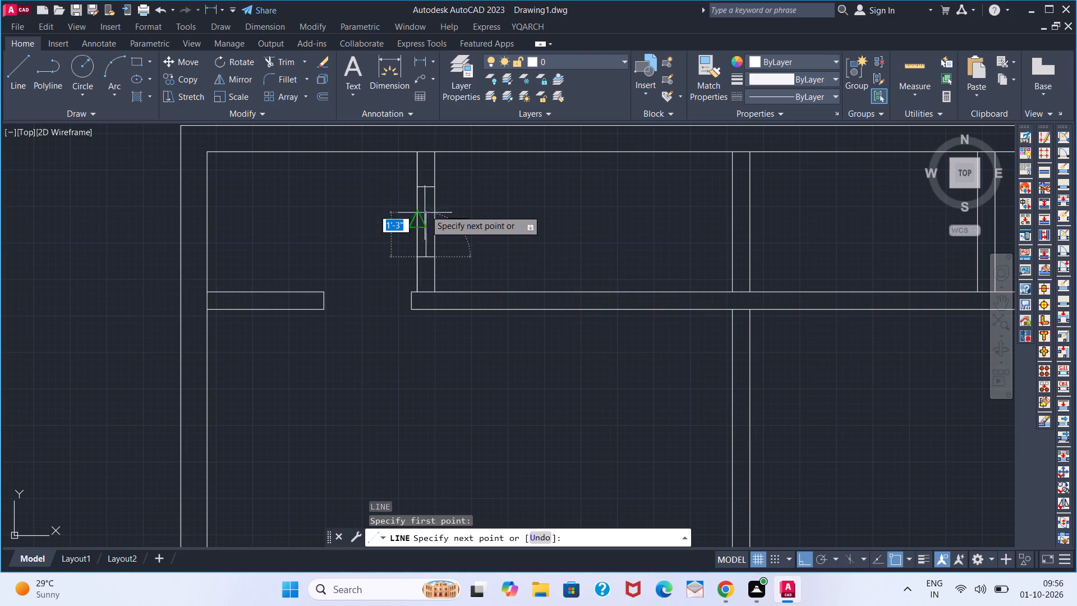
left_click(427, 191)
key("space")
Offset the opening's vertical centre line 1" to each side.
scroll(425, 219, "up", 2)
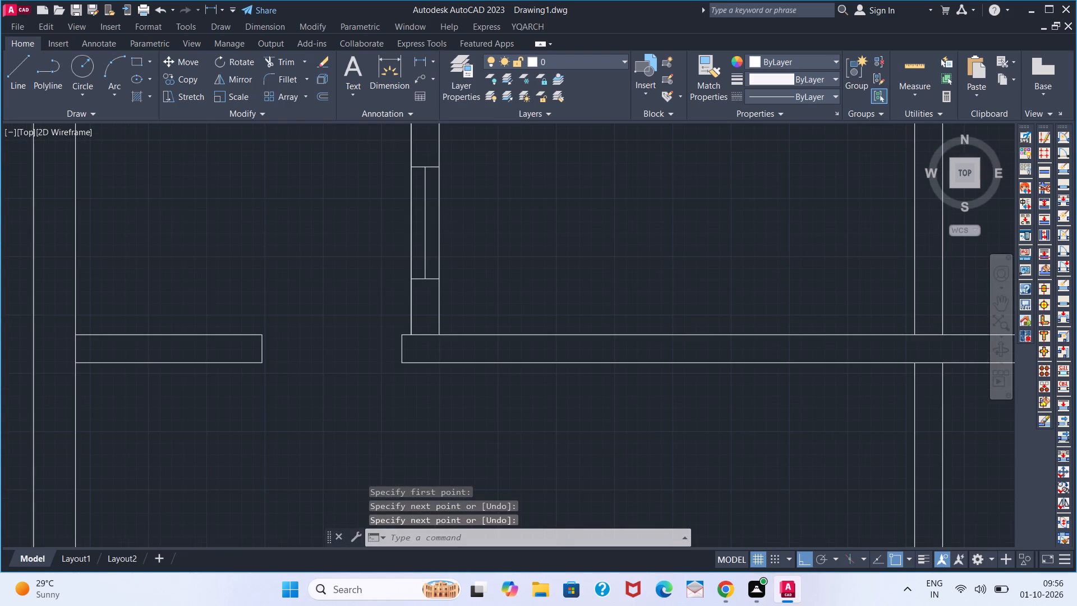
key("o")
key("Return")
key("1")
key("Return")
left_click(423, 225)
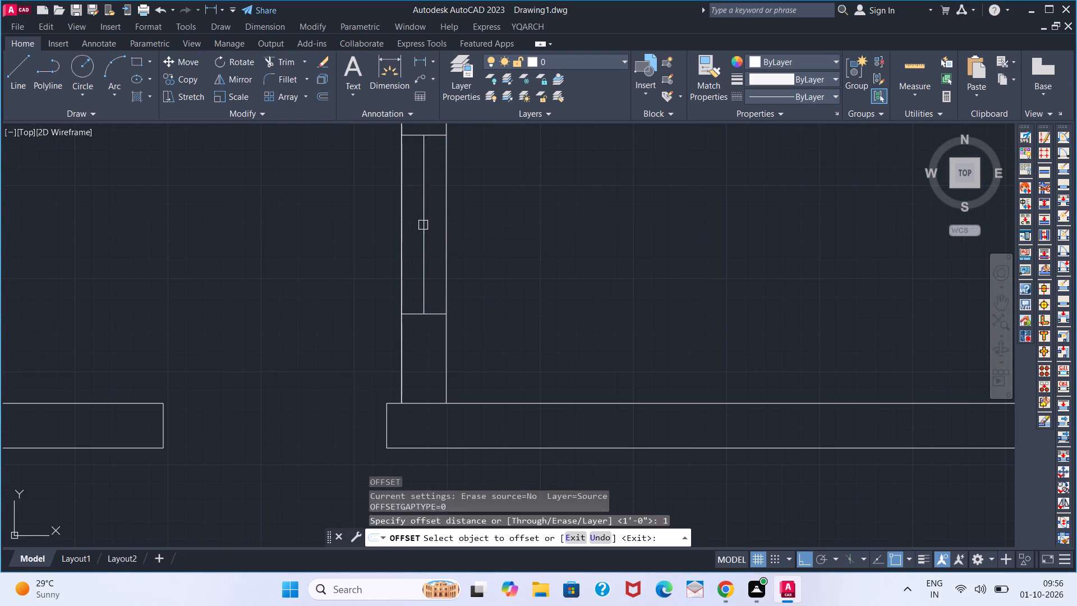
left_click(432, 229)
left_click(422, 233)
left_click(442, 234)
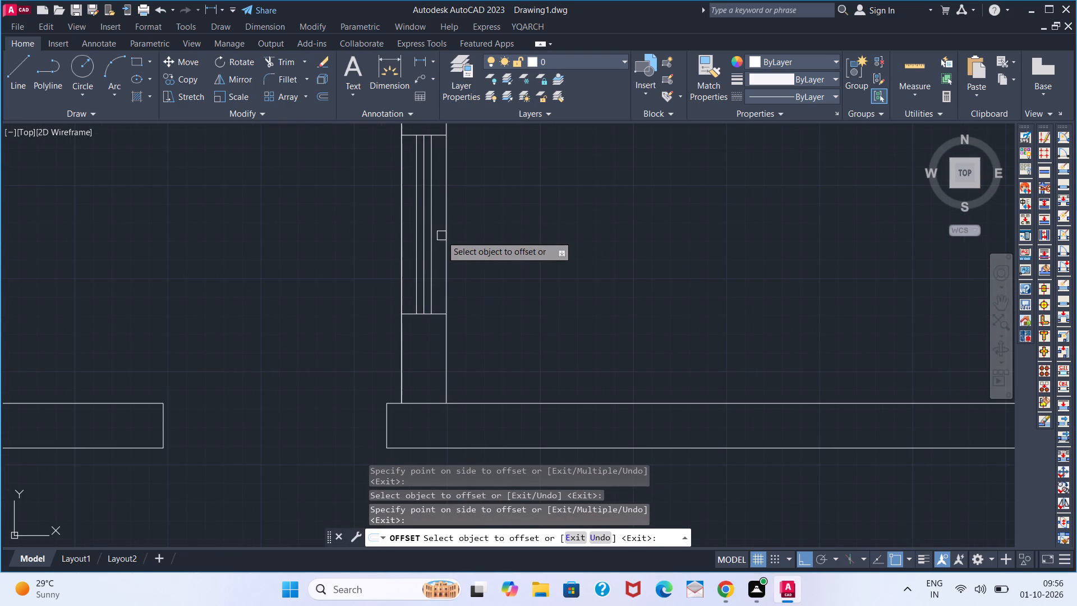
key("space")
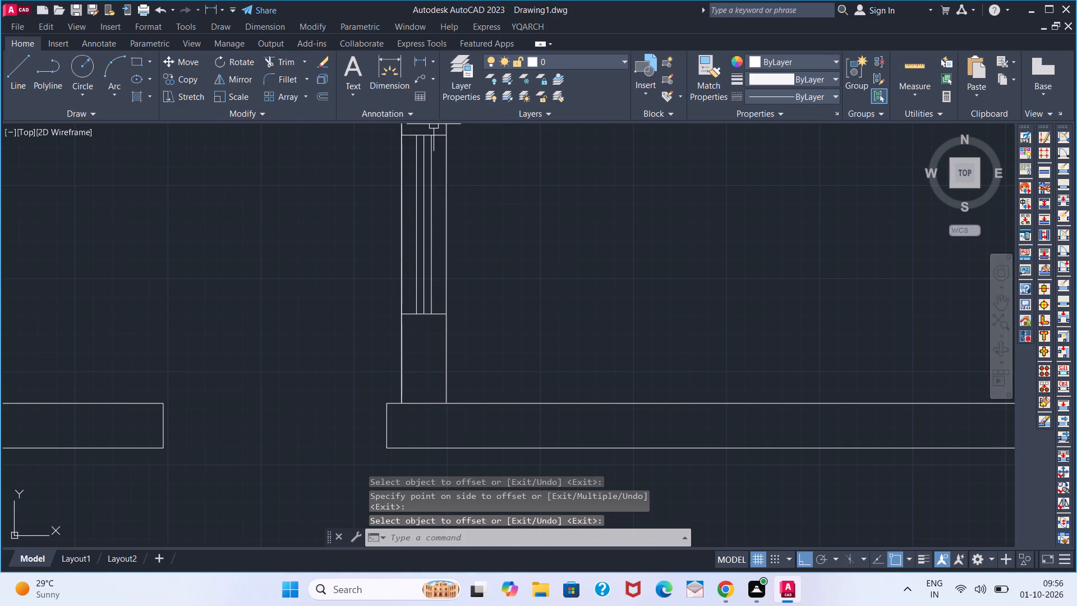
Group the two cross lines and three vertical lines of the partition's opening.
left_click(434, 124)
left_click(412, 330)
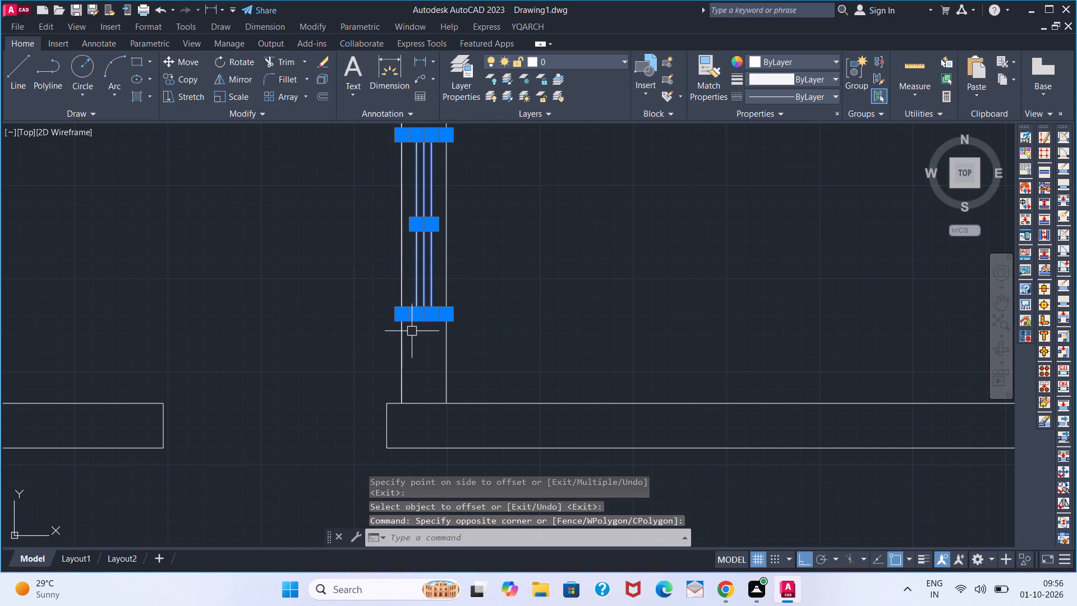
type("G")
key("space")
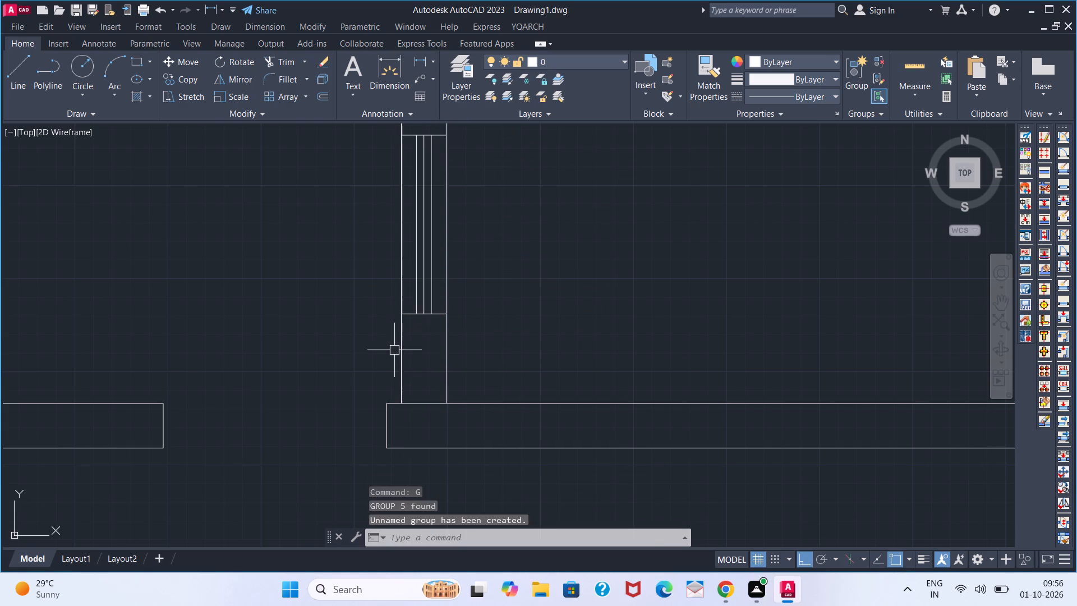
Measure along the middle horizontal wall between the lower partition's right face and the upper partition's left face.
scroll(422, 301, "down", 4)
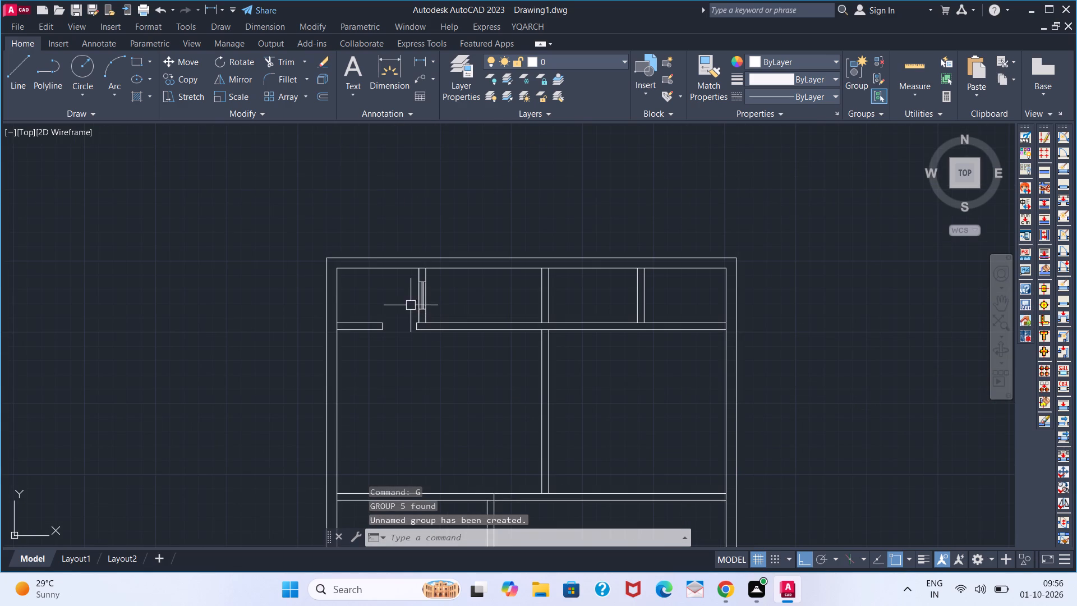
scroll(420, 307, "up", 2)
scroll(421, 324, "down", 2)
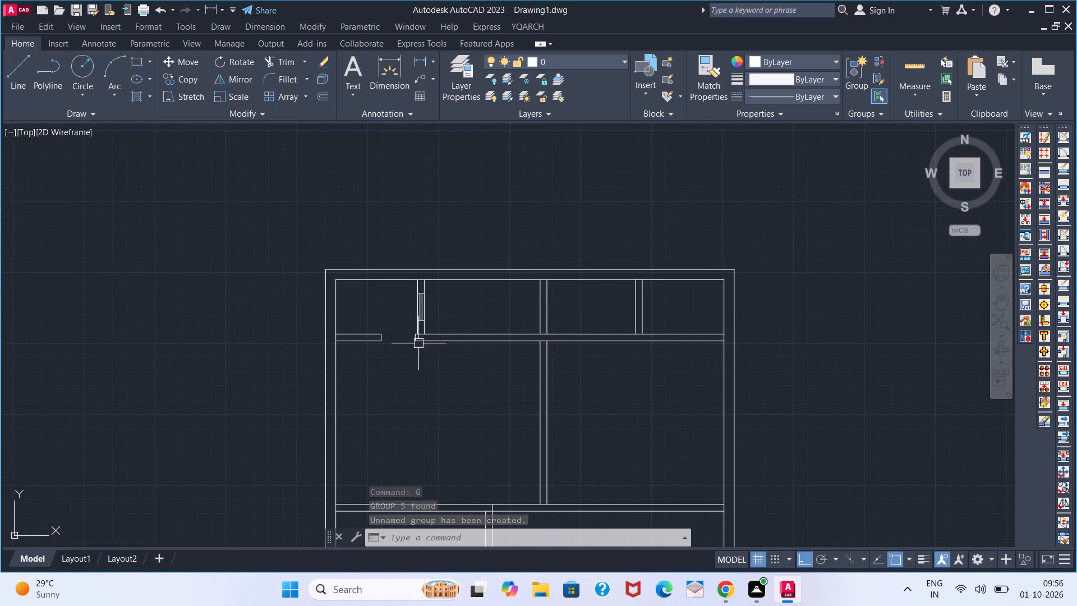
scroll(418, 386, "down", 3)
middle_click_drag(410, 417, 360, 360)
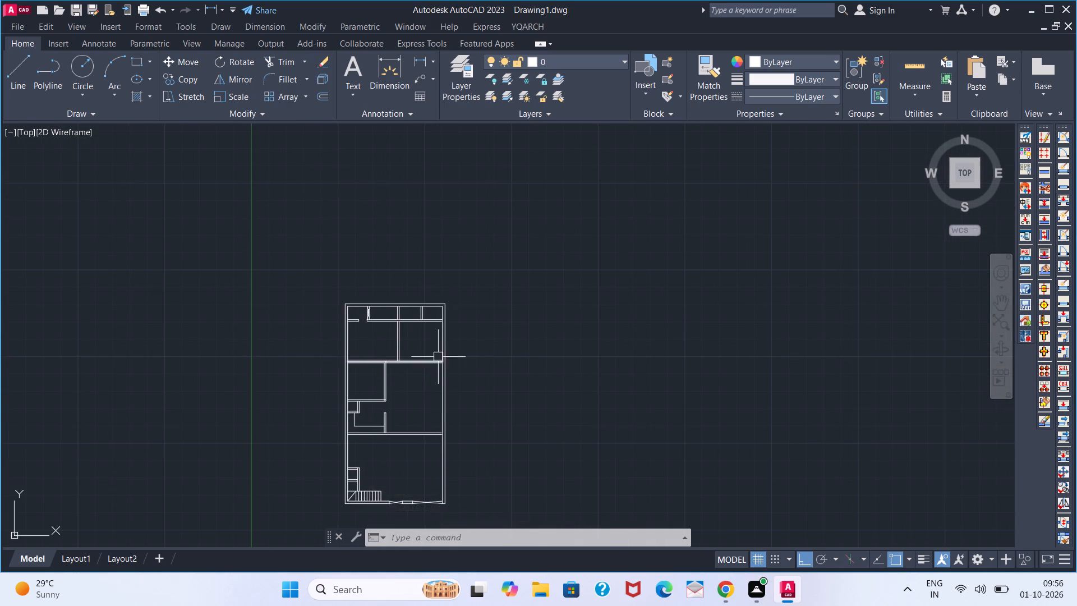
scroll(415, 374, "up", 2)
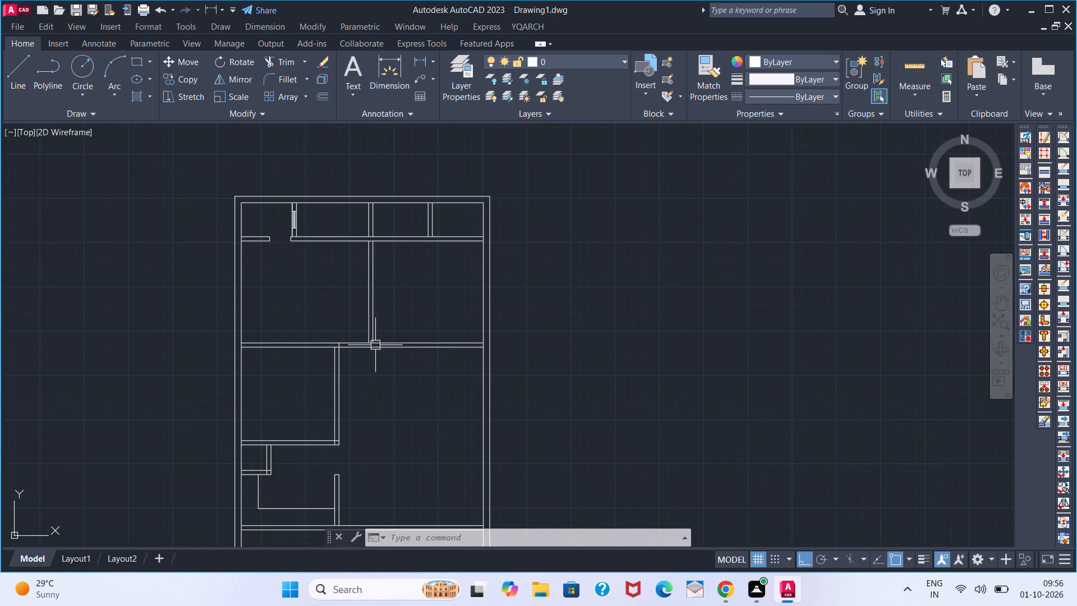
scroll(348, 352, "up", 2)
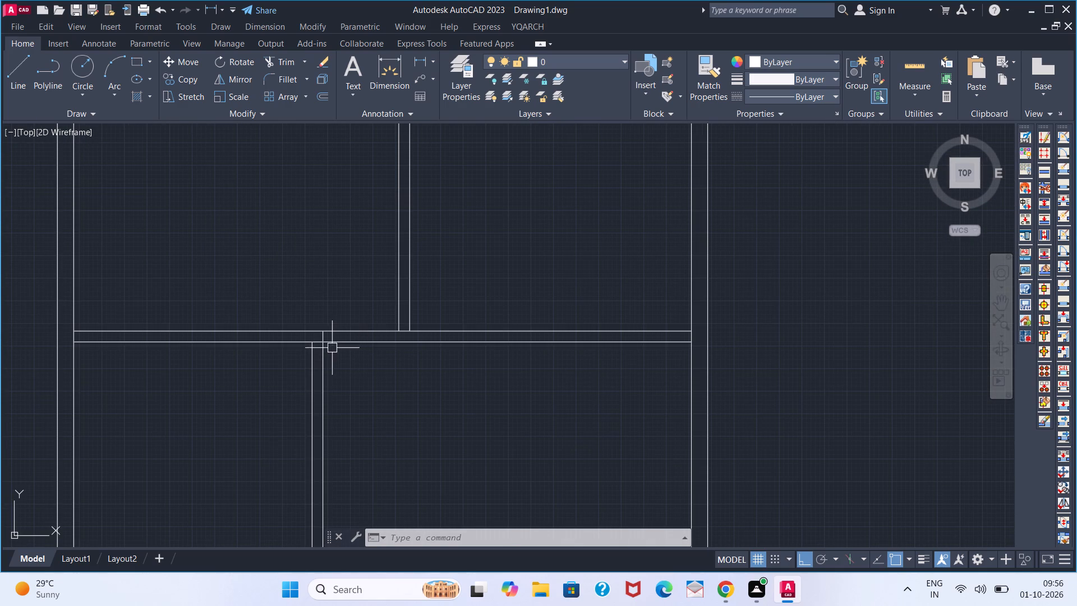
scroll(328, 338, "up", 1)
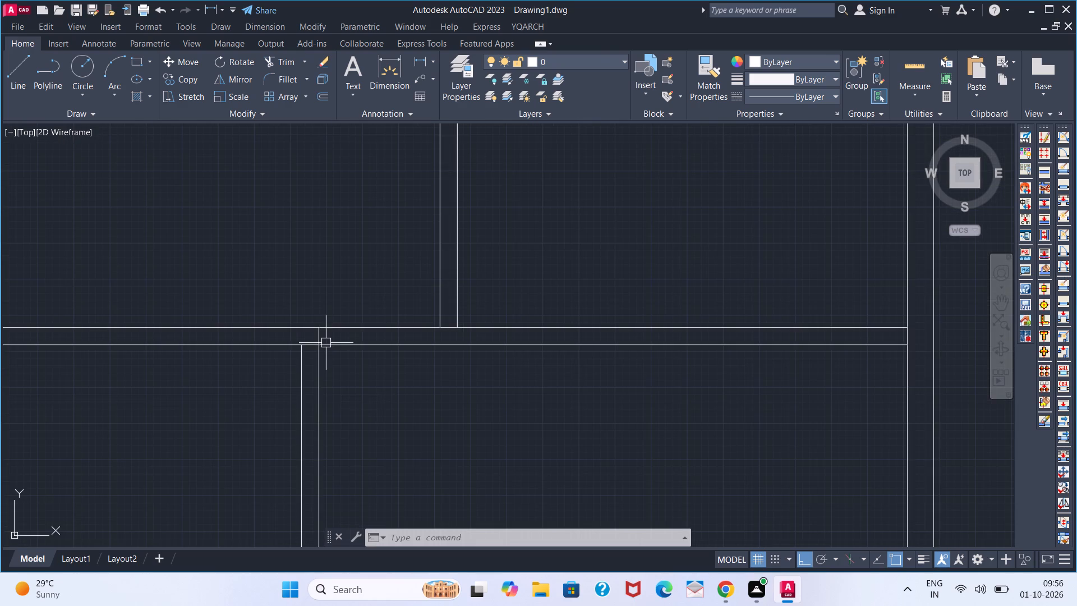
left_click(416, 65)
left_click(323, 331)
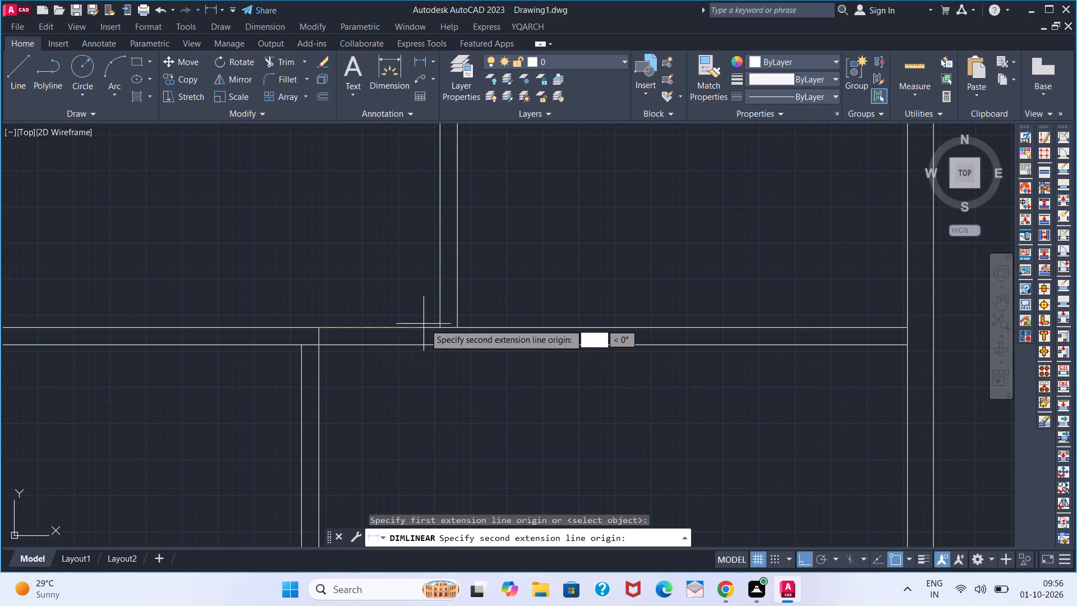
left_click(435, 326)
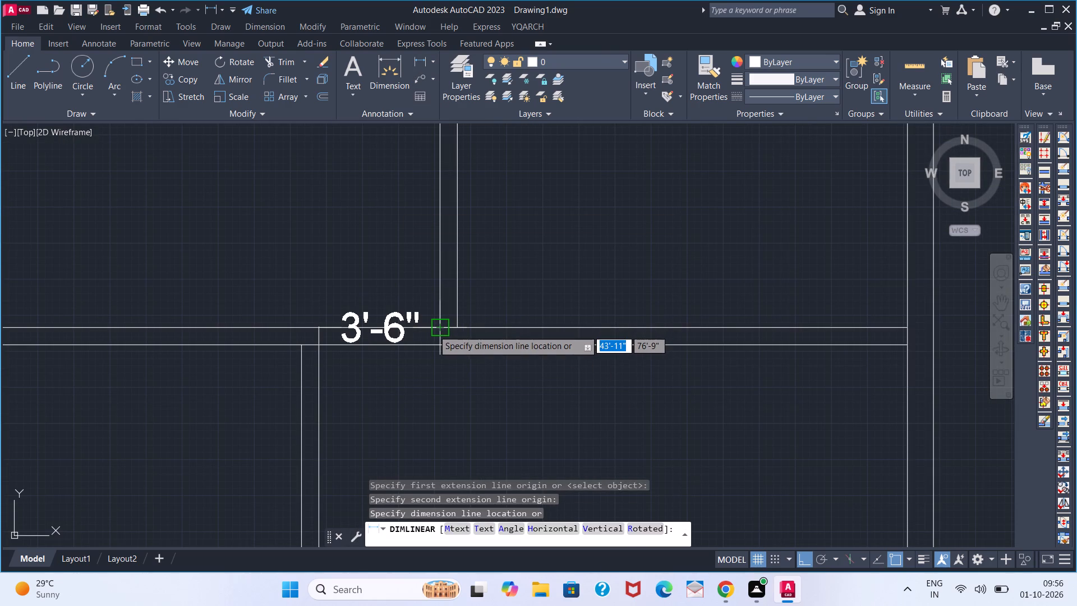
key("Escape")
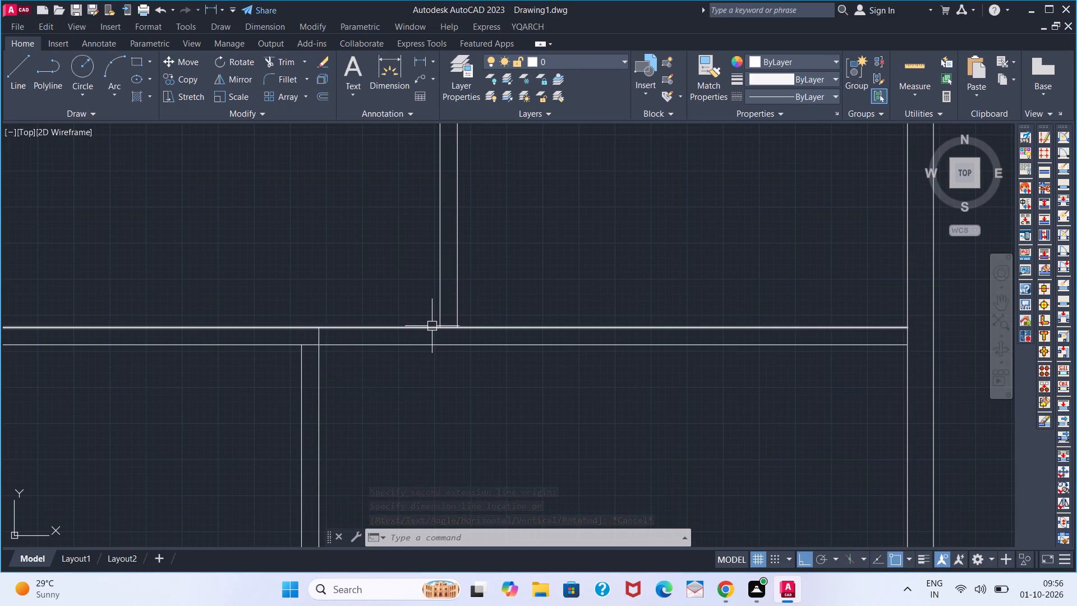
Extend the upper partition's left line down to the horizontal wall's lower line.
key("e")
type("X")
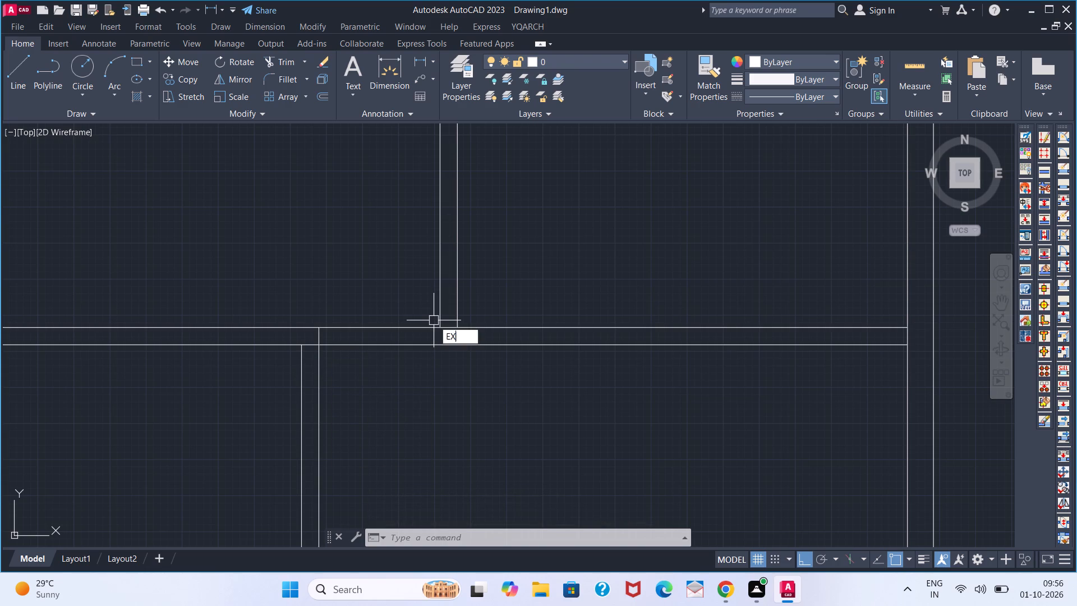
key("space")
left_click(438, 318)
key("space")
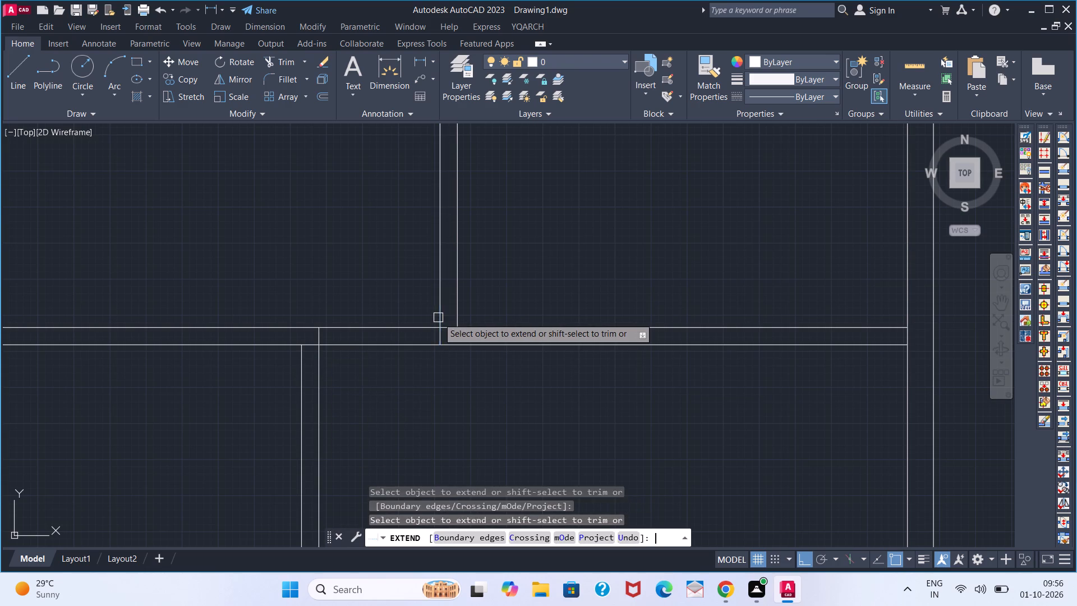
Trim both lines of the middle horizontal wall between the lower partition's right face and the upper partition's left face.
type("TR")
key("space")
left_click(417, 312)
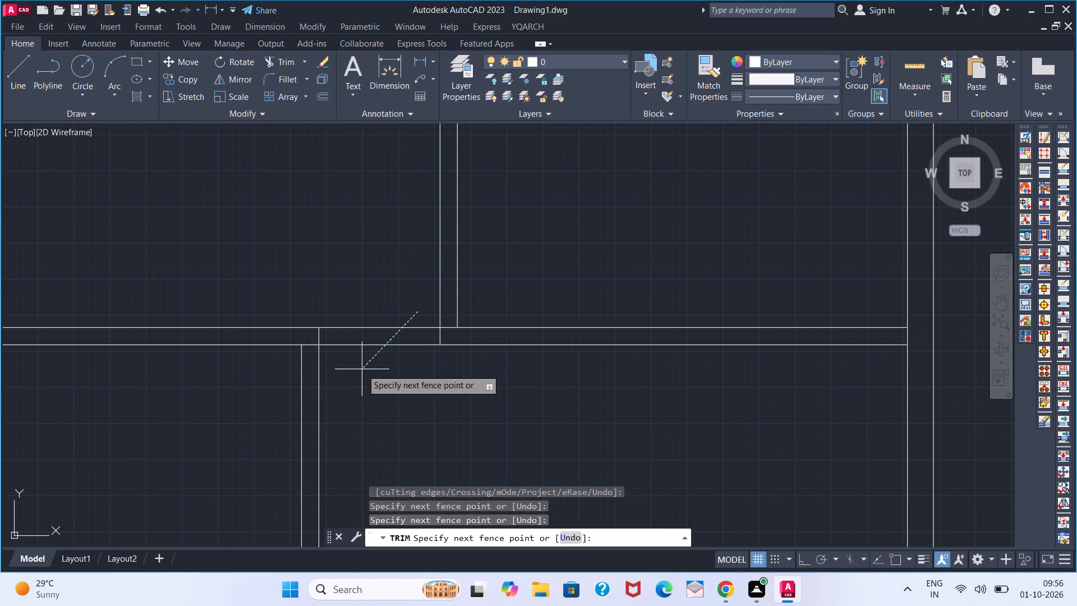
key("space")
left_click(362, 369)
left_click(389, 306)
left_click(389, 306)
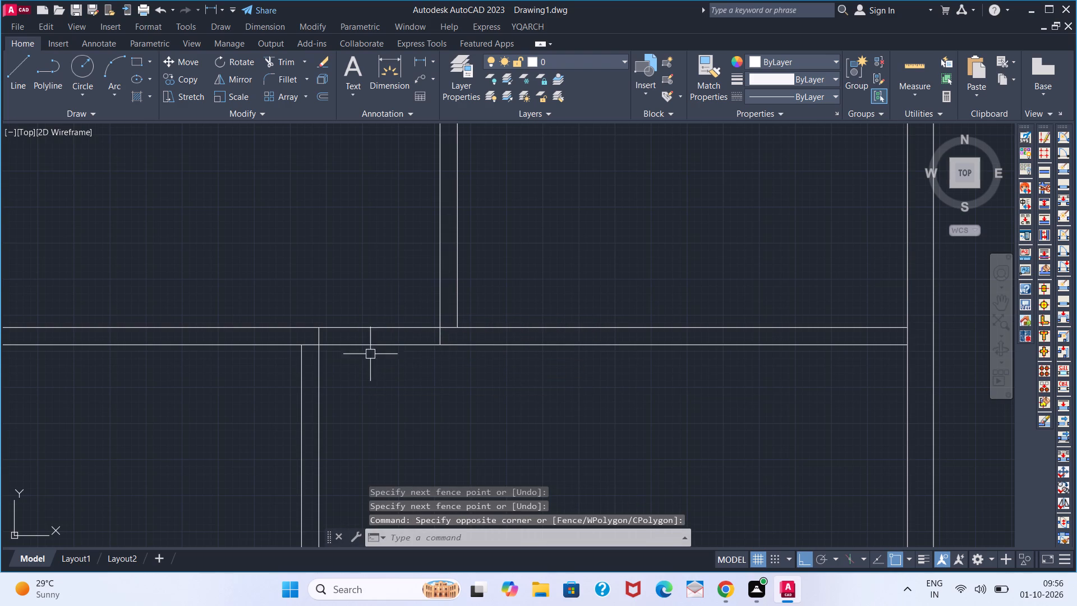
key("space")
left_click(392, 310)
left_click(369, 379)
key("space")
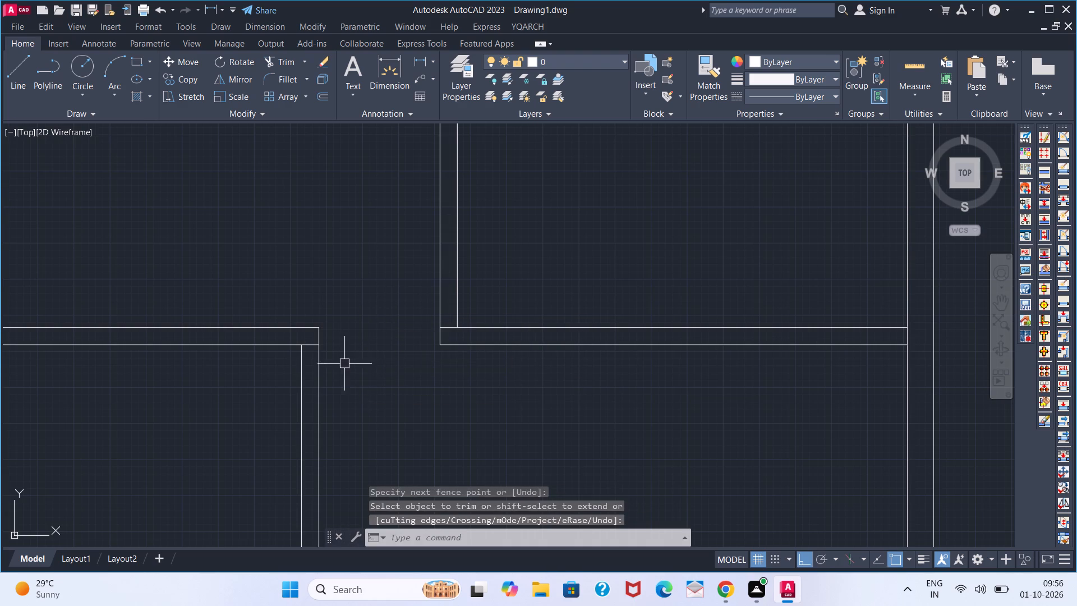
Trim the leftover line pieces inside the wall corners at the lower partition's top and the upper partition's bottom.
key("space")
left_click(309, 347)
key("space")
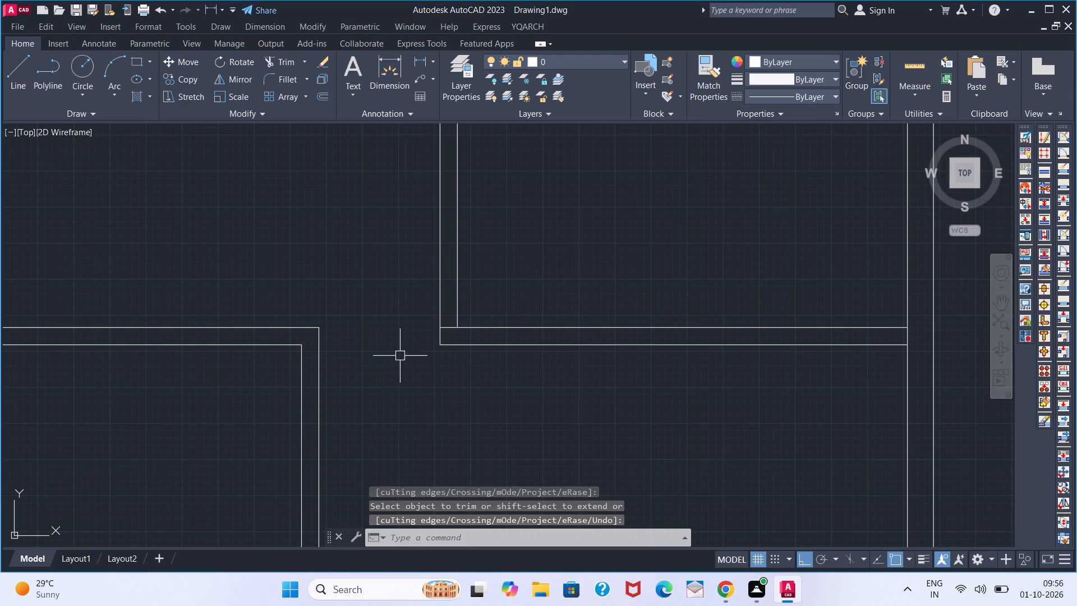
key("space")
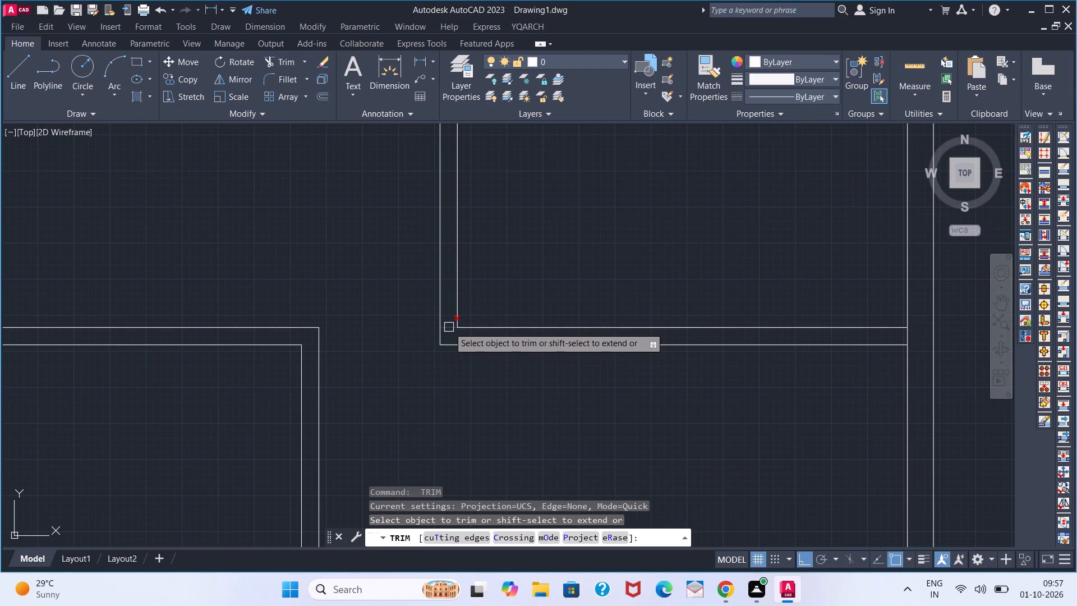
left_click(449, 327)
key("space")
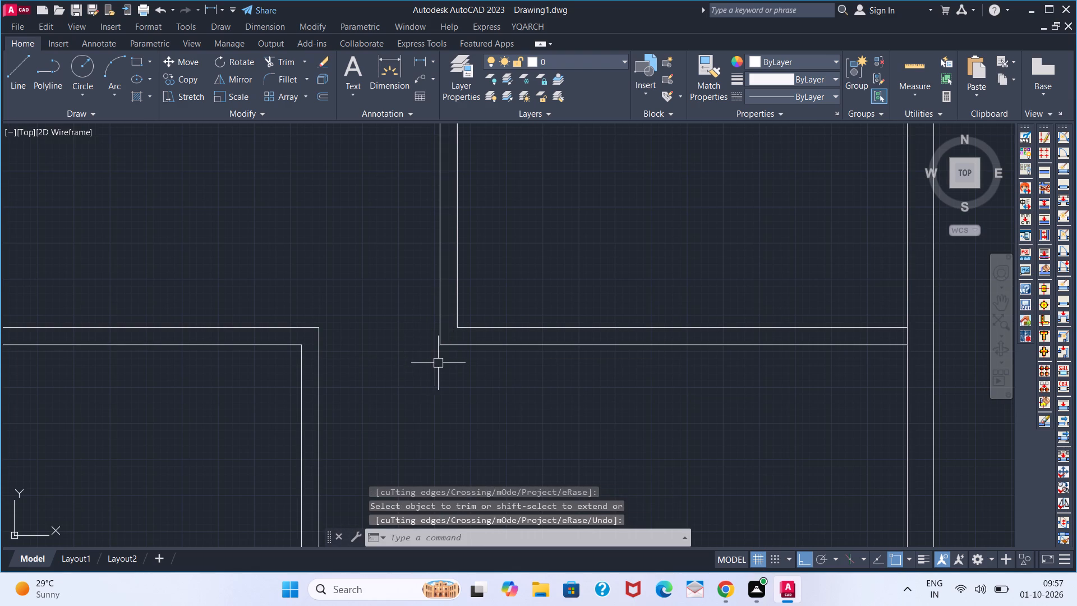
Draw a 2" horizontal line leftward from the bottom outer corner of the upper partition.
key("l")
key("Return")
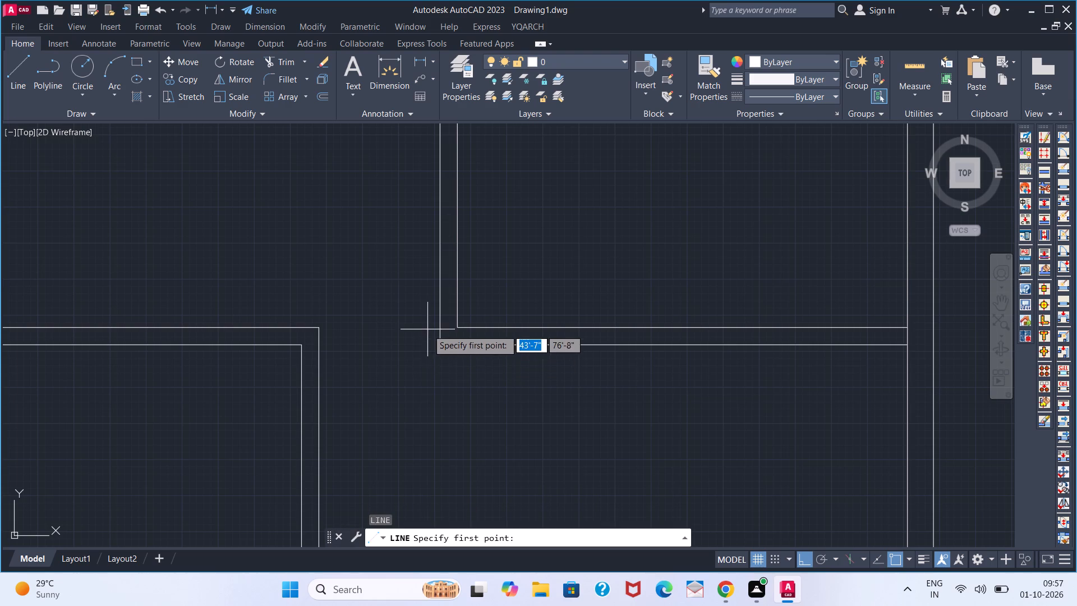
left_click(435, 342)
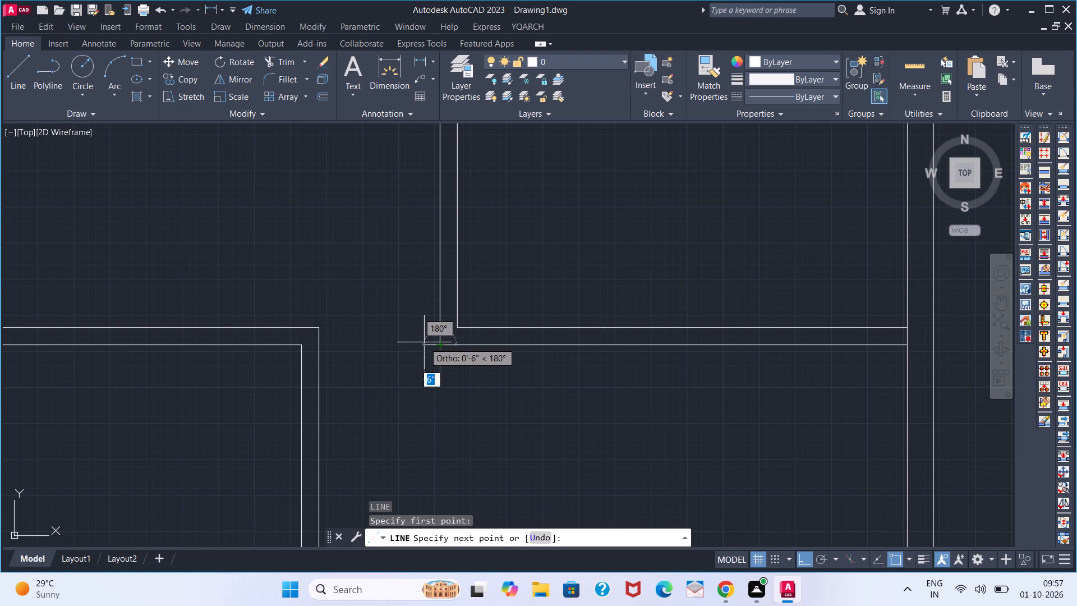
key("2")
key("Return")
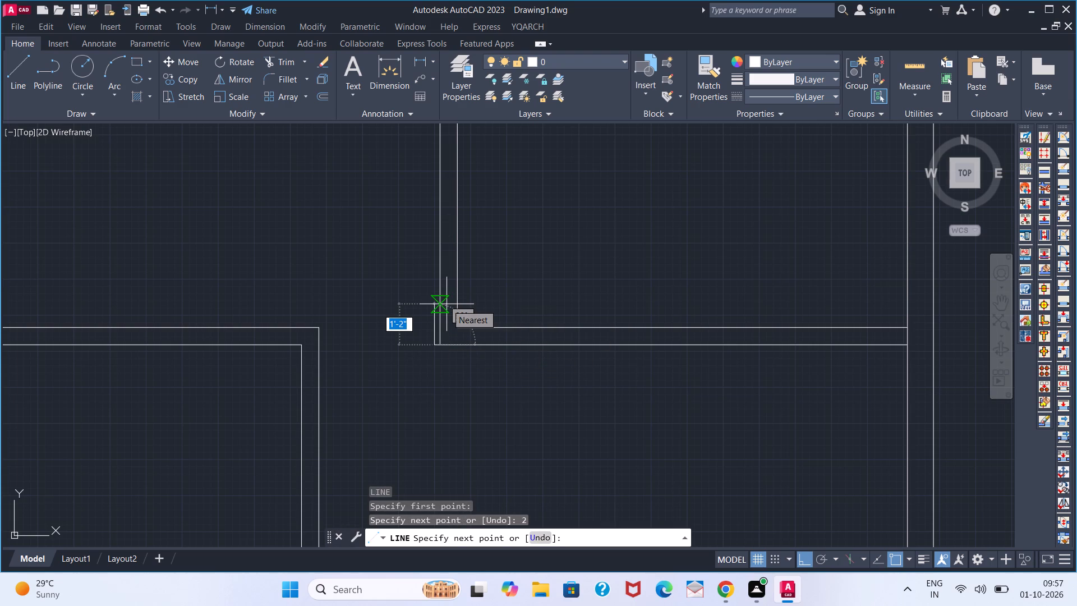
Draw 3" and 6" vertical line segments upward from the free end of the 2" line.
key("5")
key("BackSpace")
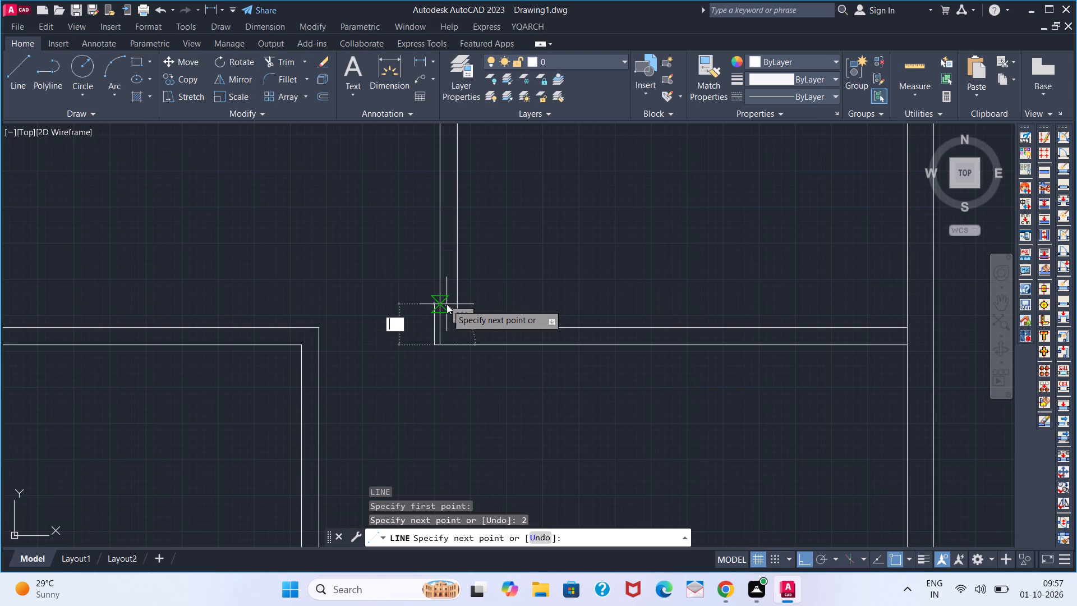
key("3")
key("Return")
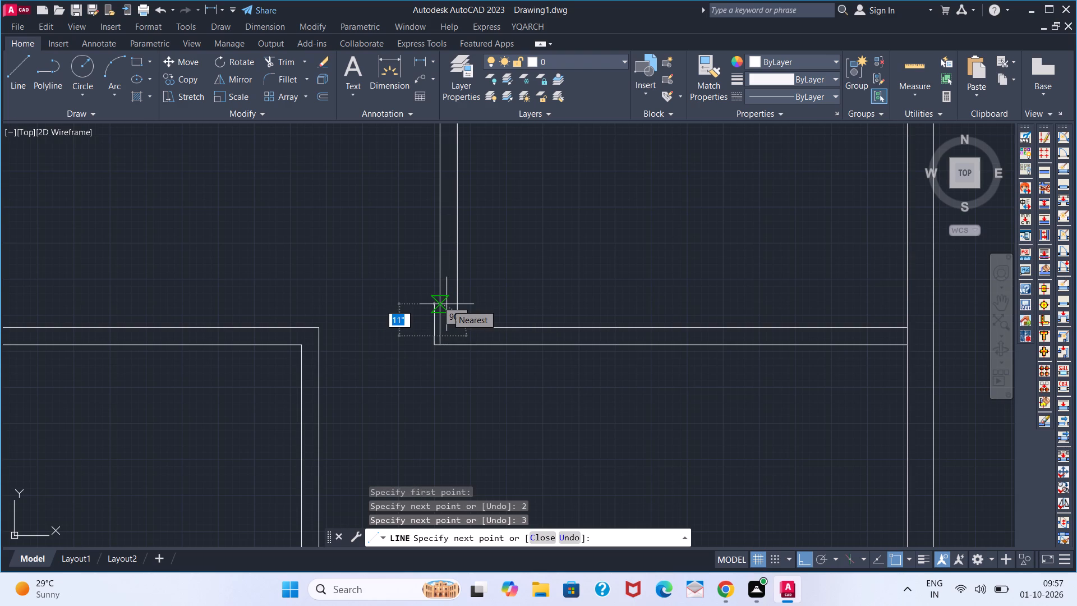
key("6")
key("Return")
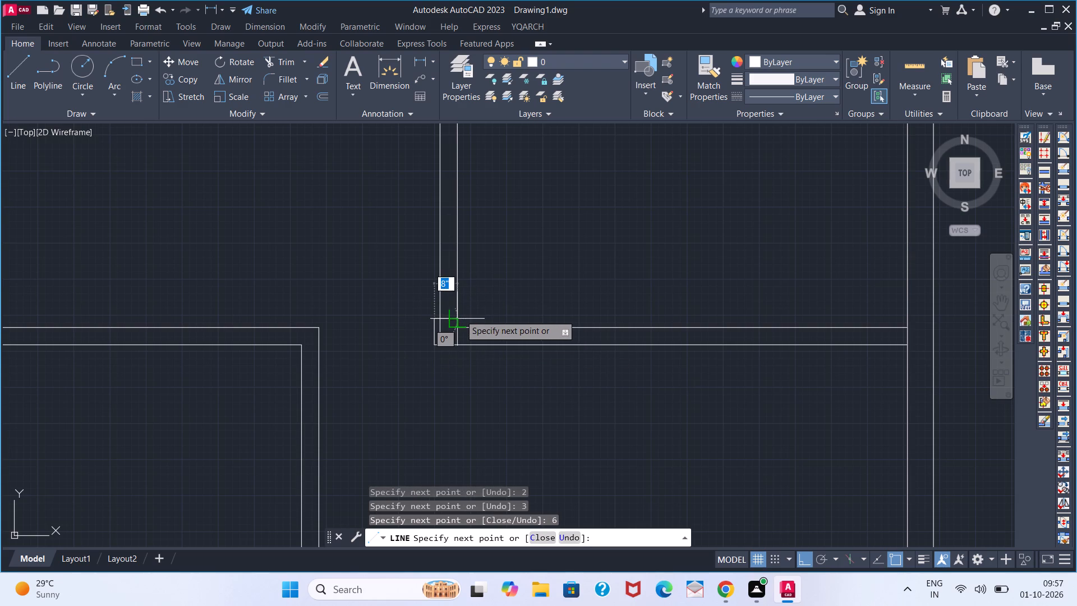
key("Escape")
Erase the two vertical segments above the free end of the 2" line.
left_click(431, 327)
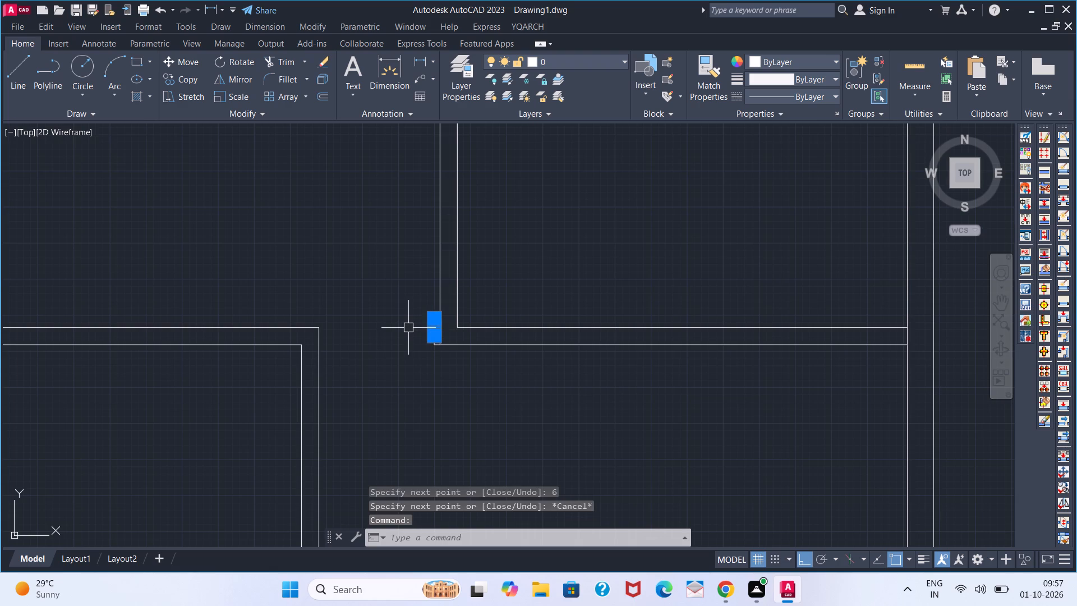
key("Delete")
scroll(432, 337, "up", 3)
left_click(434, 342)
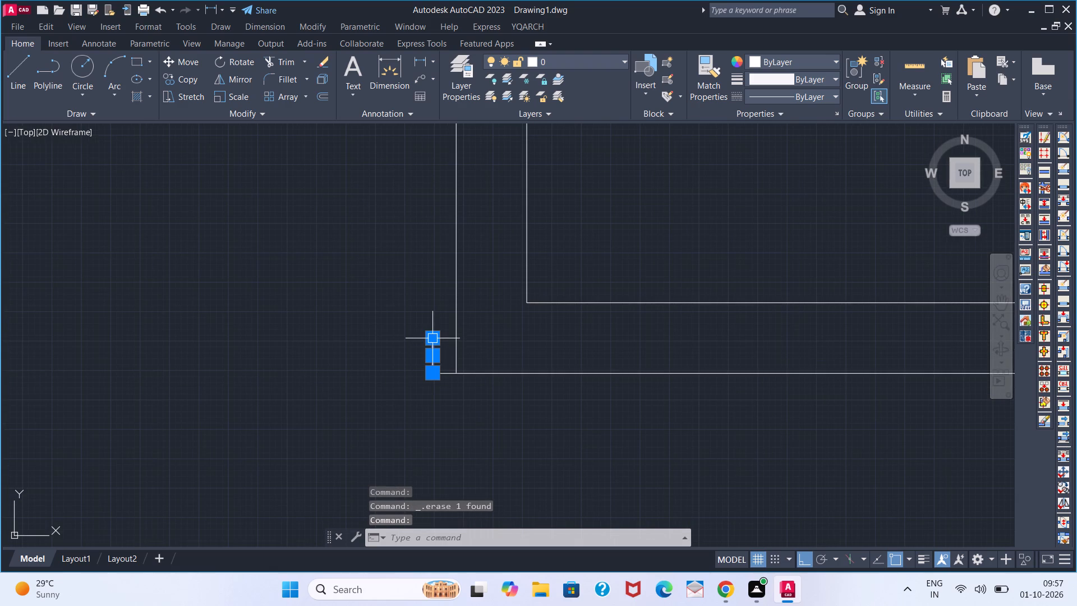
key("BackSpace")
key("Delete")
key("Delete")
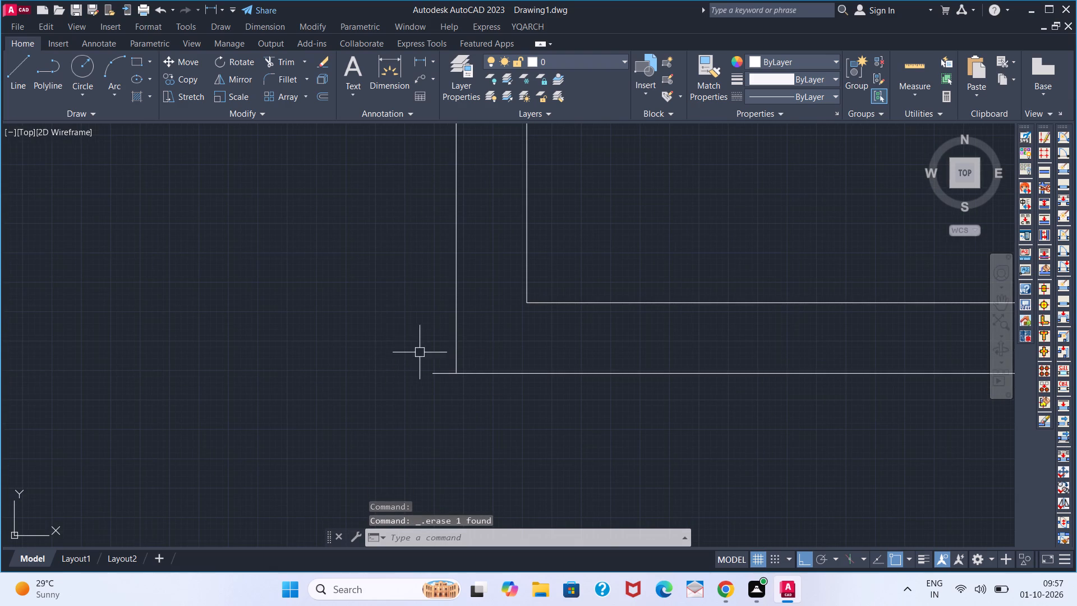
Draw a 6" line upward from the free end of the 2" line and join it horizontally to the partition's left line.
scroll(420, 352, "down", 3)
key("l")
key("Return")
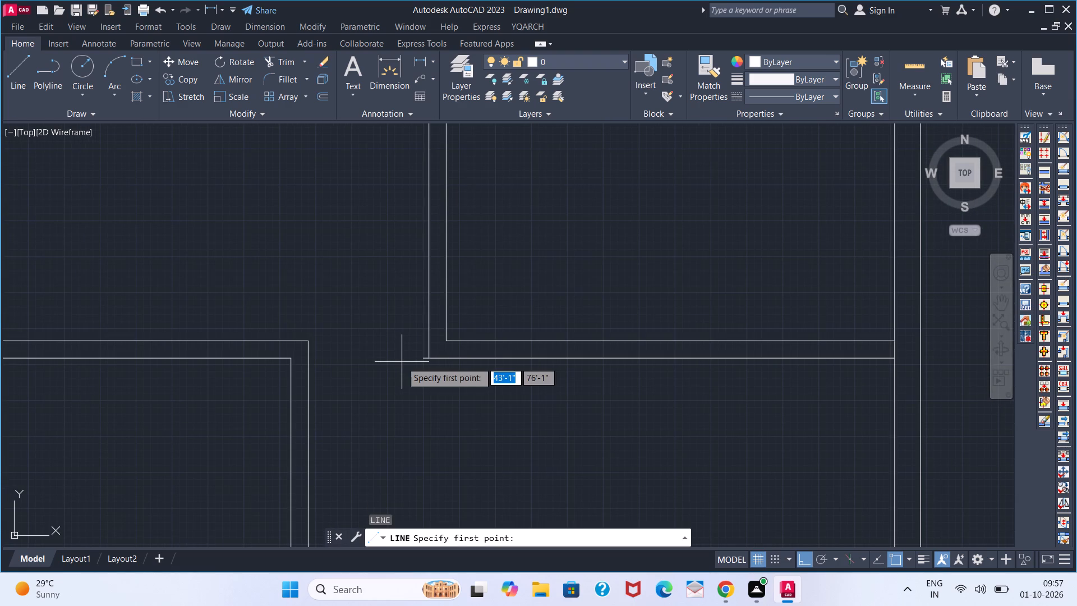
left_click(417, 361)
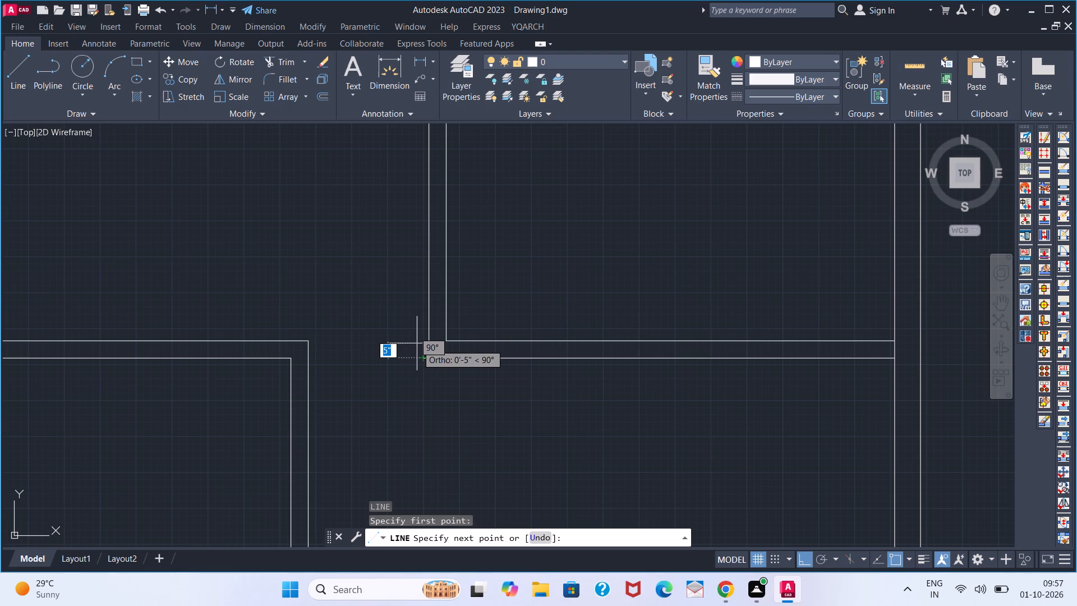
key("6")
key("Return")
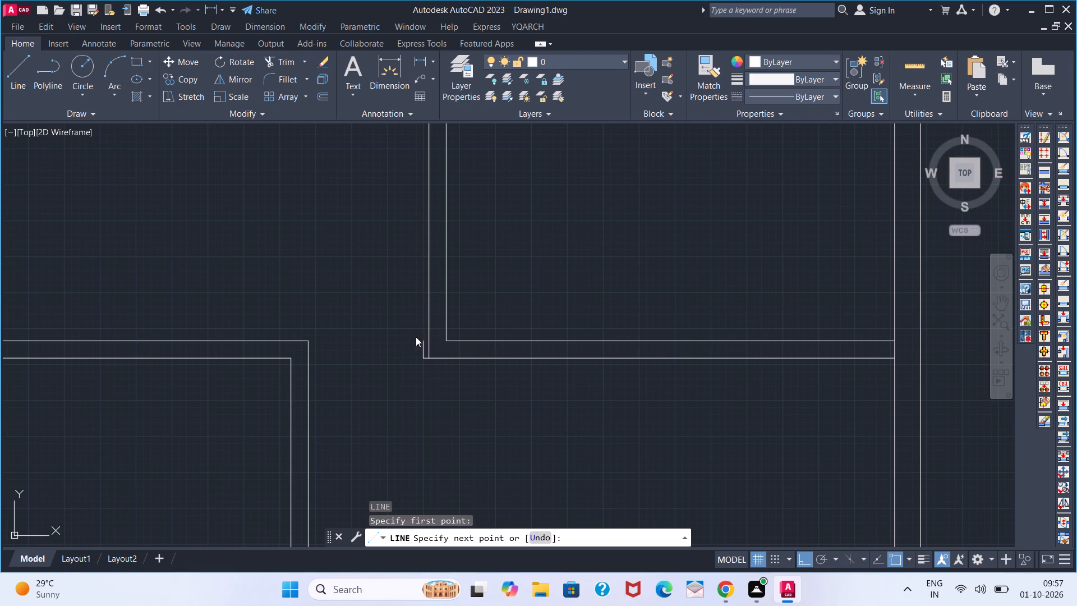
left_click(431, 337)
key("space")
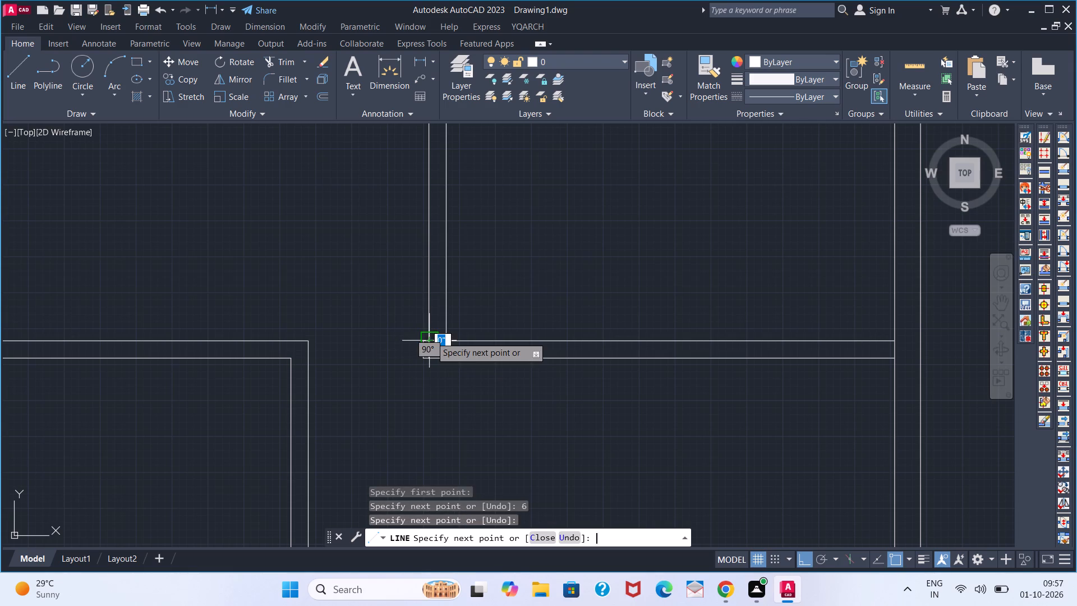
Trim the piece of the upper partition's left line that crosses the wall thickness beside the 2" projection.
type("TR")
key("space")
left_click(431, 352)
key("space")
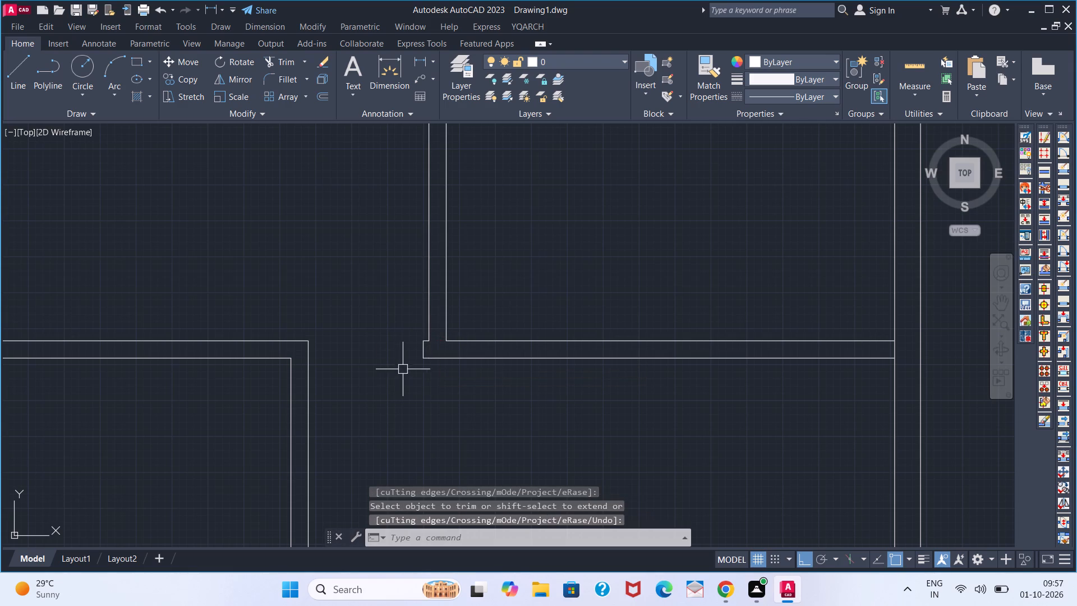
Extend the upper partition's right line down to the horizontal wall's lower line.
scroll(399, 371, "down", 1)
middle_click_drag(393, 369, 389, 395)
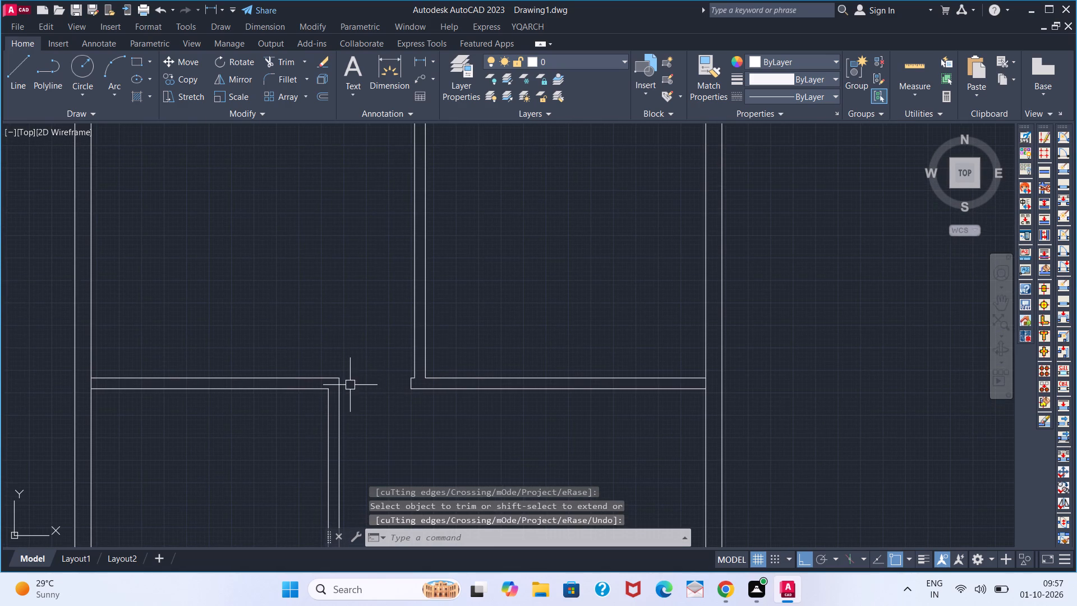
scroll(366, 391, "down", 2)
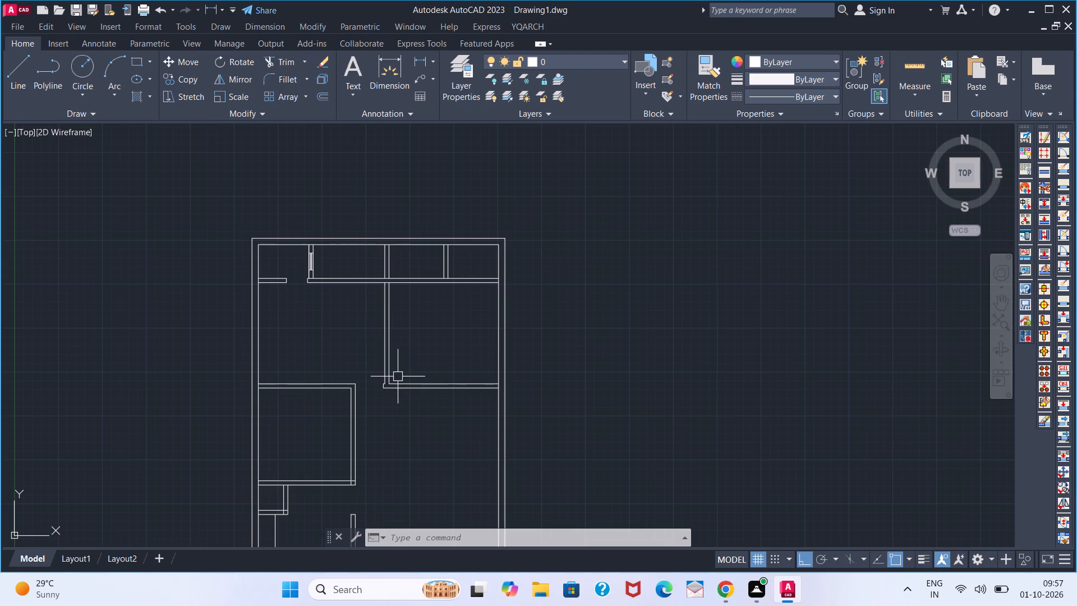
scroll(394, 377, "up", 1)
key("e")
key("x")
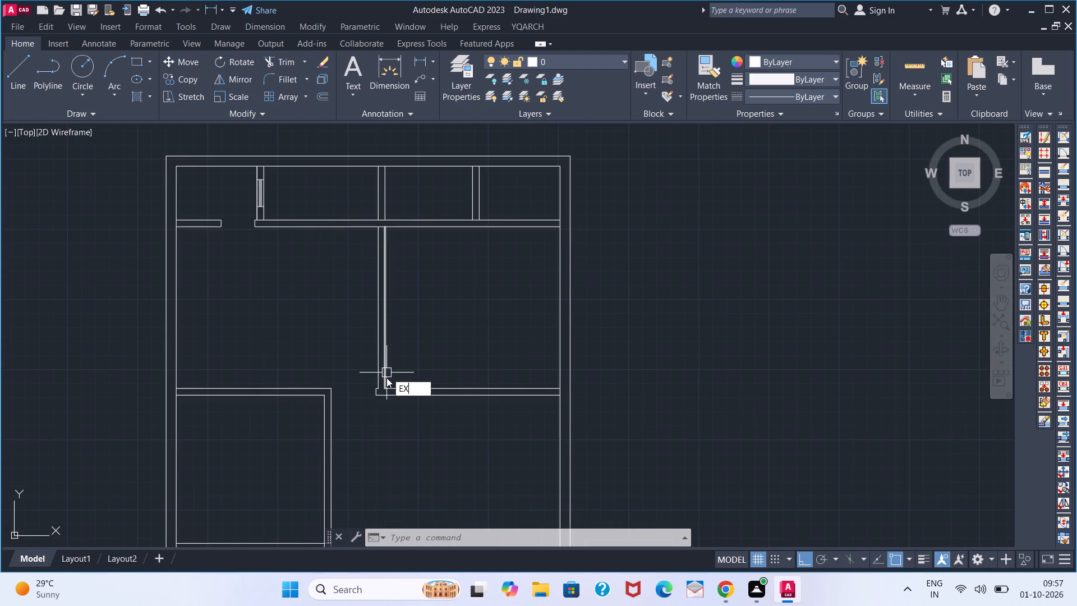
key("space")
left_click(384, 372)
key("space")
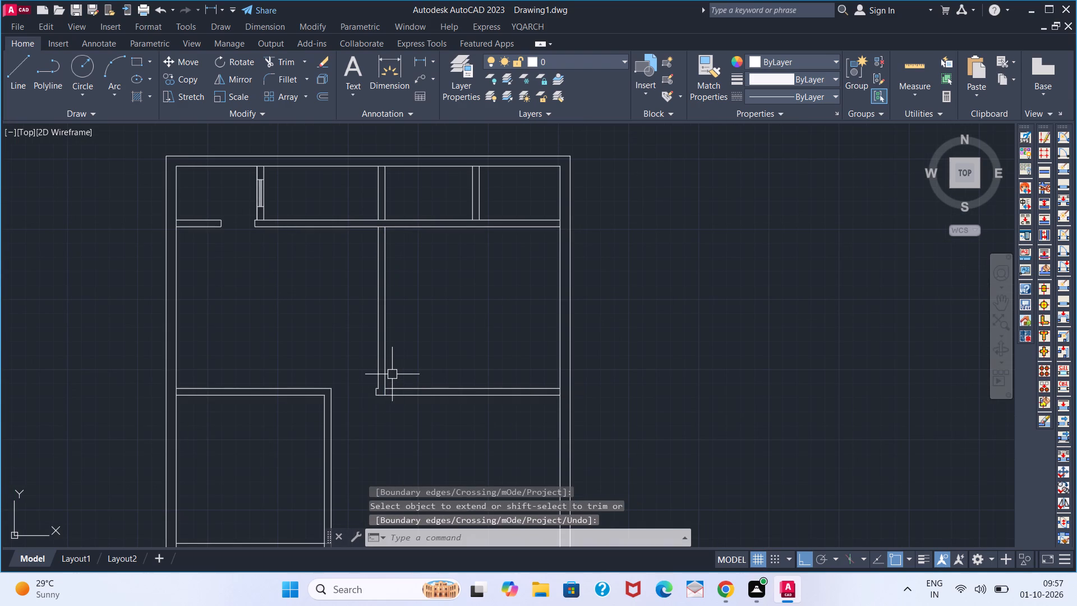
Offset the upper partition's right line 3'2" to the right, into the adjoining room.
key("o")
key("Return")
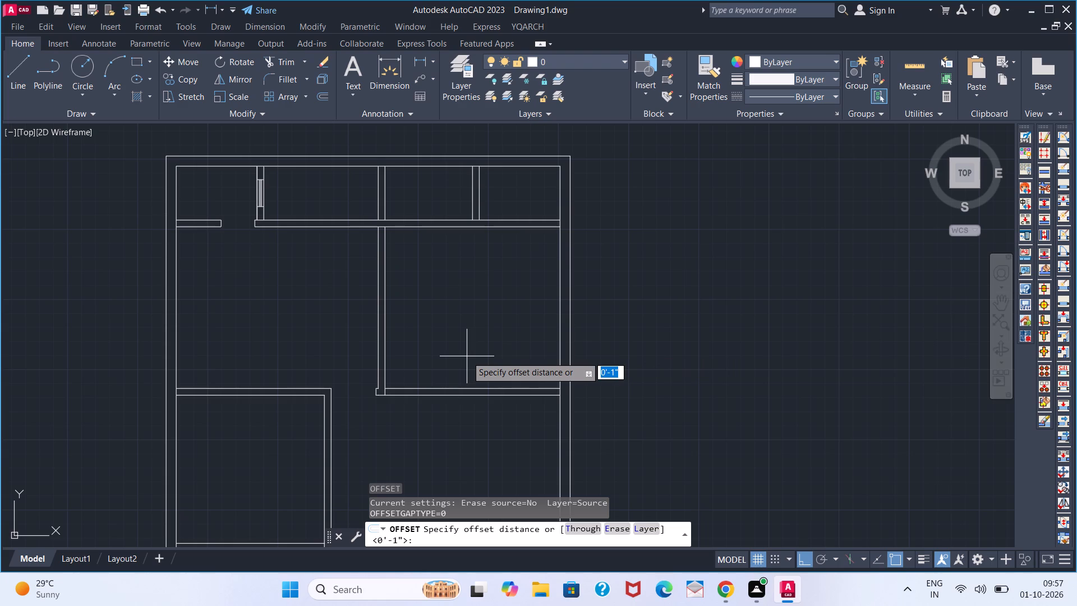
type("3'2")
key("Return")
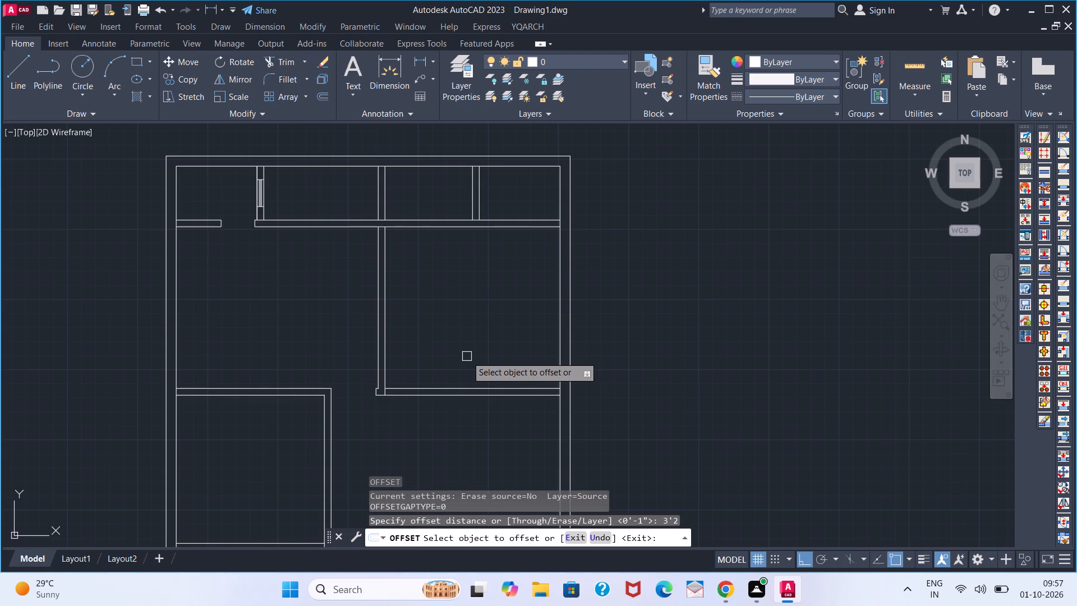
left_click(388, 348)
left_click(494, 347)
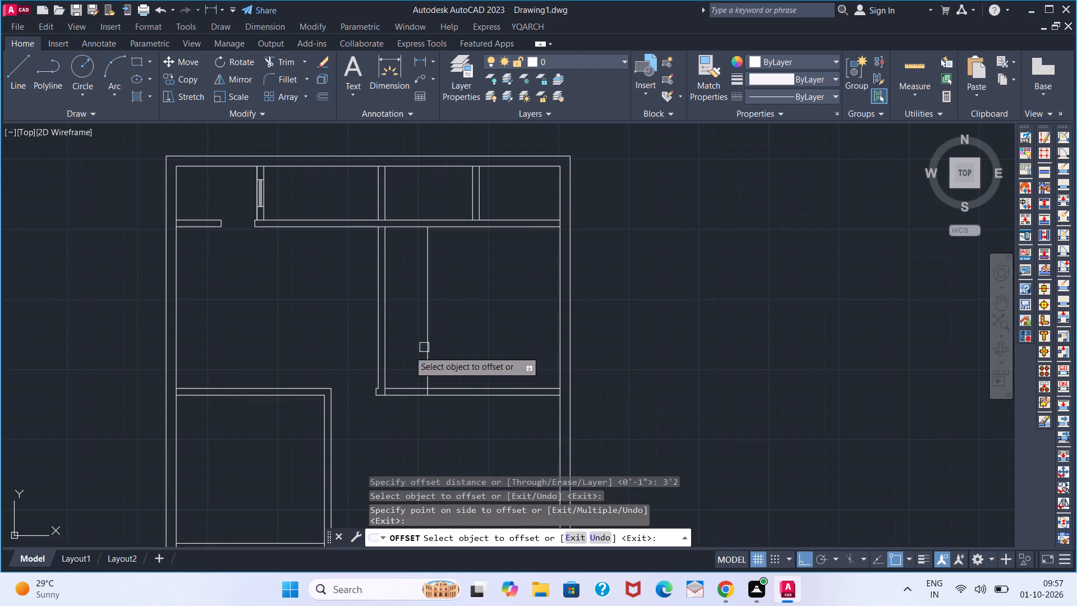
key("space")
Trim the horizontal wall open between the partition's right line and the offset line, and trim off the offset line above the wall.
key("t")
key("r")
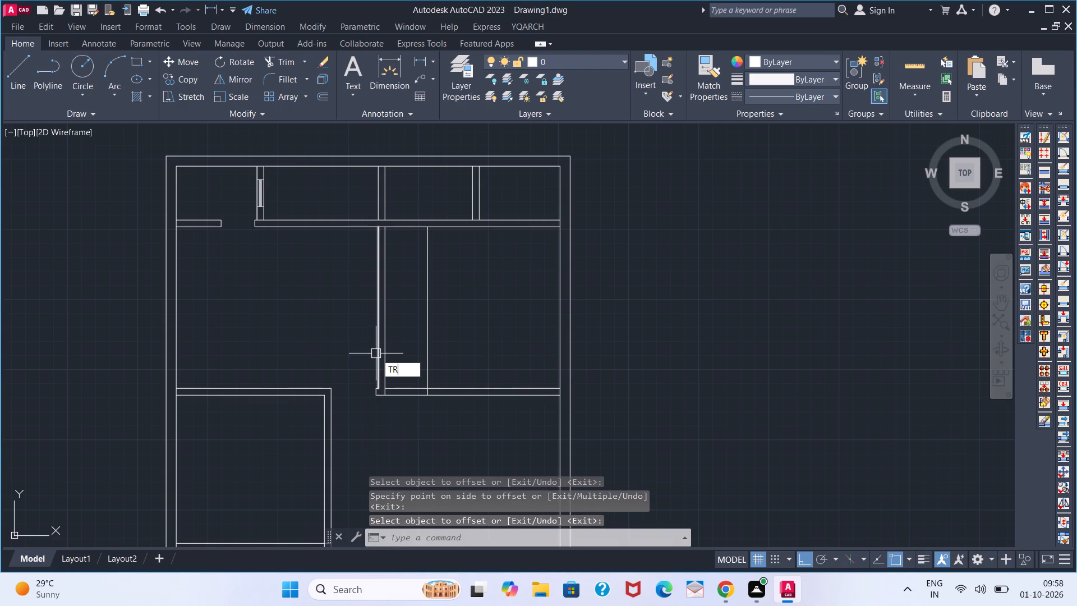
key("space")
left_click(407, 371)
left_click(402, 419)
key("space")
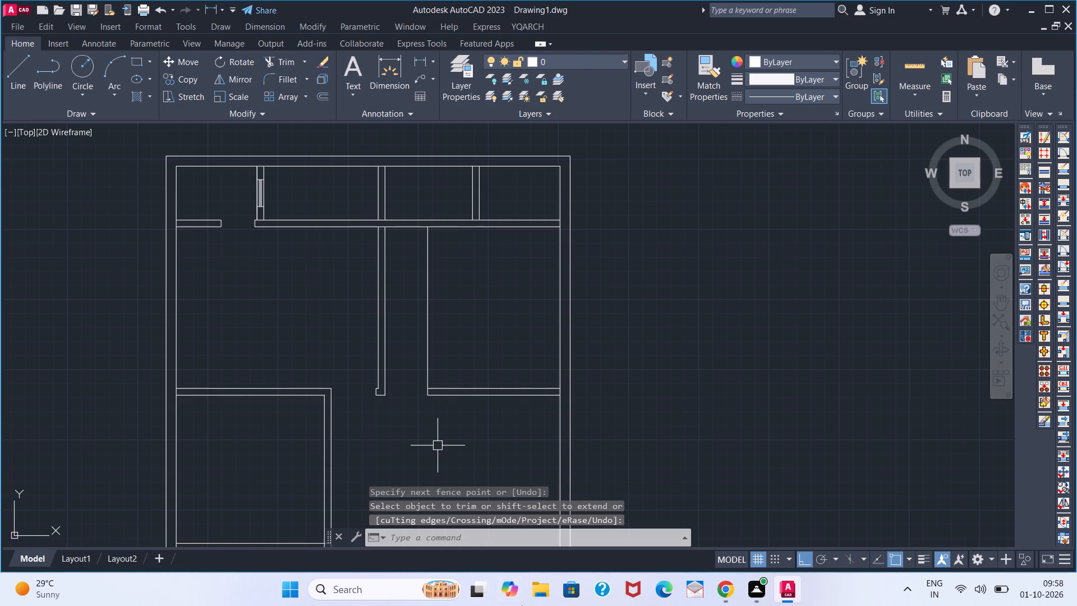
key("space")
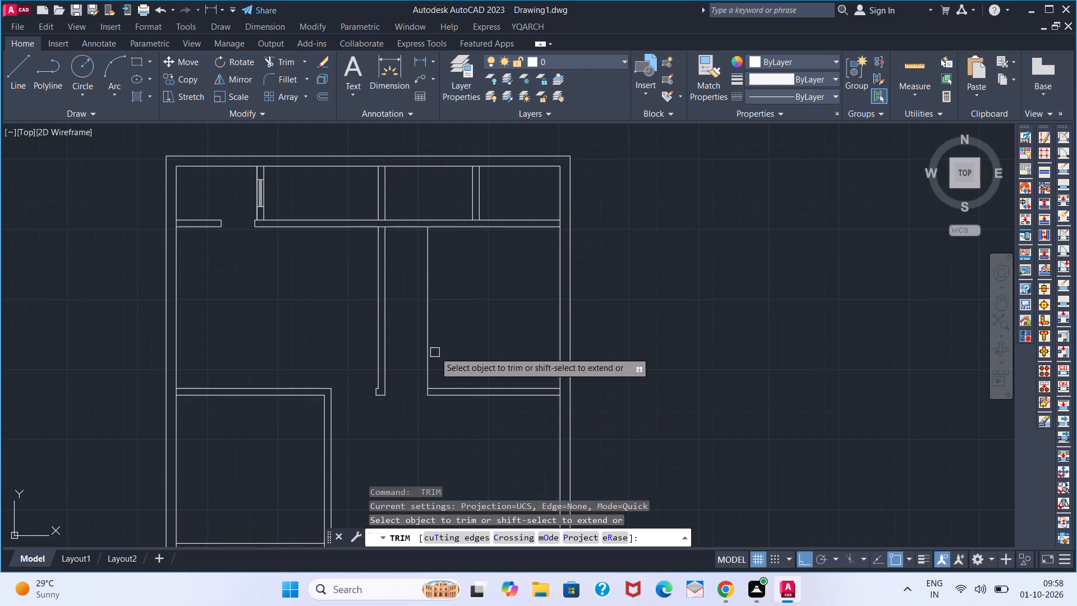
left_click(431, 346)
key("space")
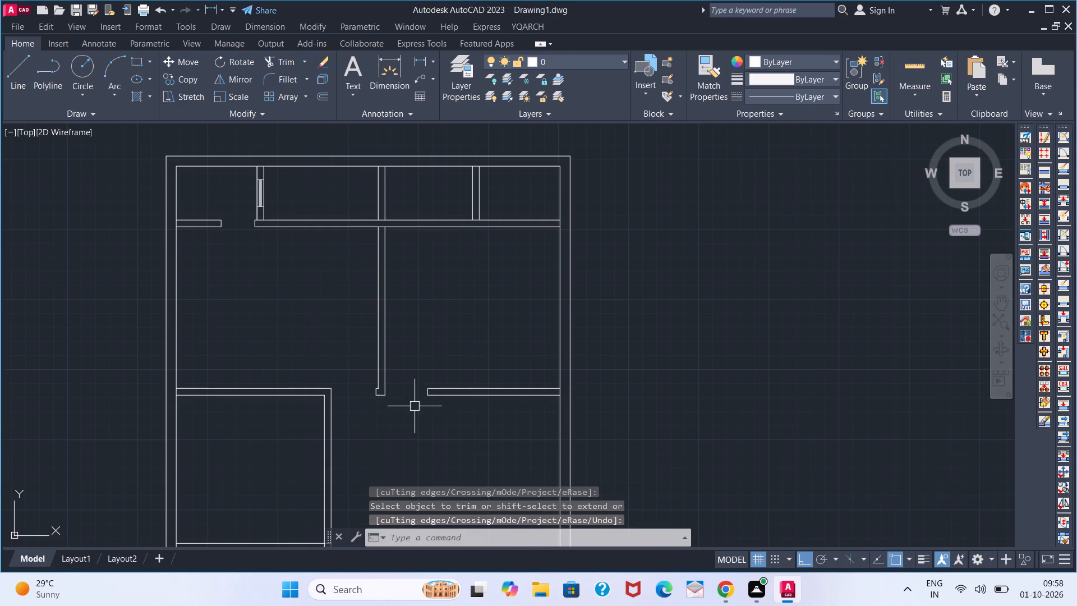
Draw a 2" projection on the right side of the upper partition's lower end, spanning the horizontal wall's thickness.
scroll(378, 390, "up", 1)
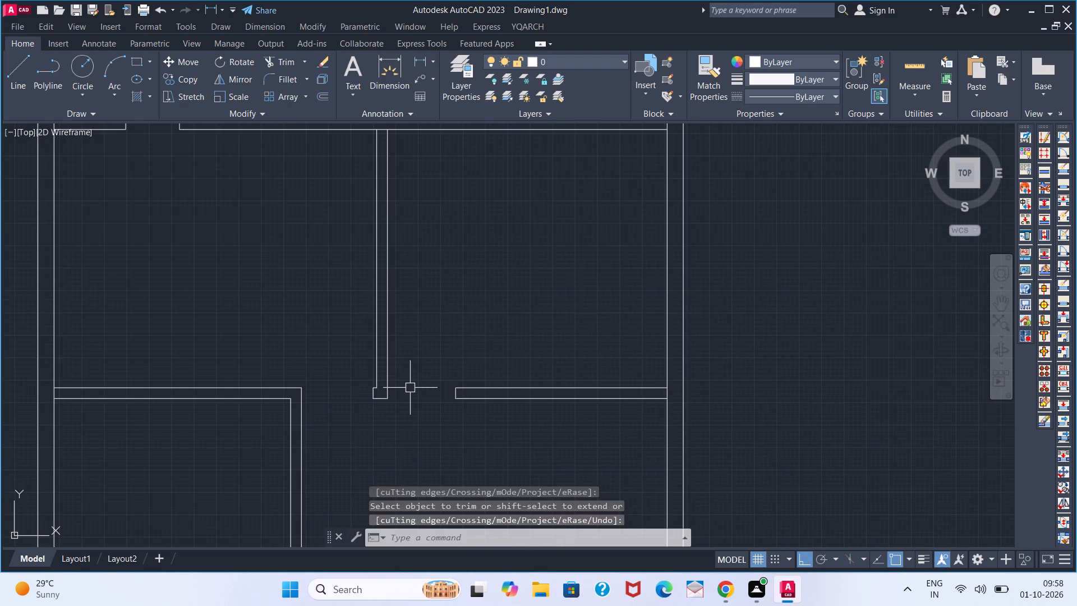
key("l")
key("Return")
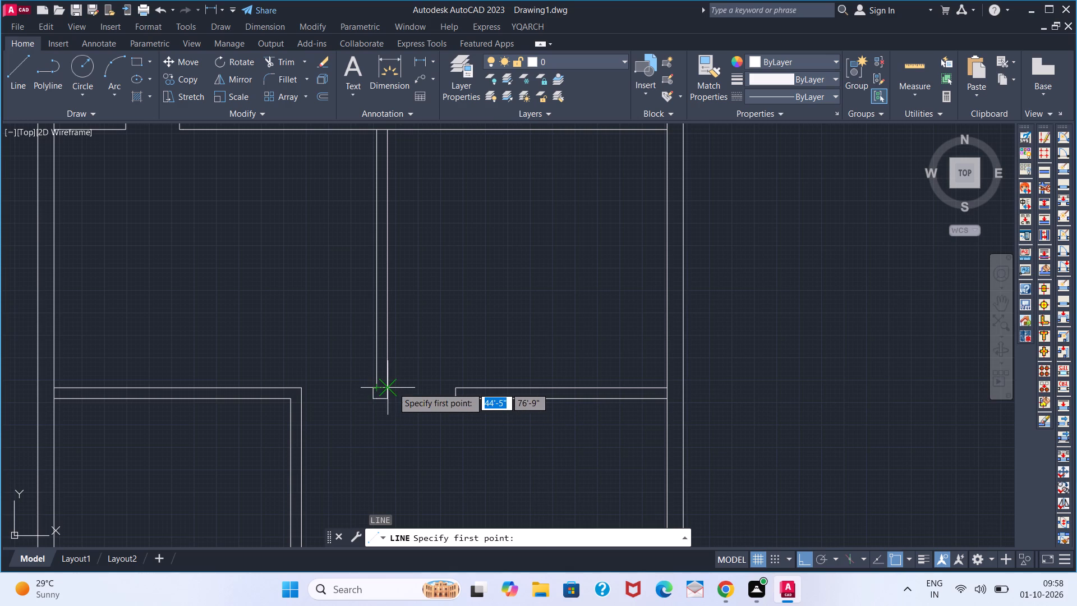
left_click(393, 387)
type("2.")
key("Return")
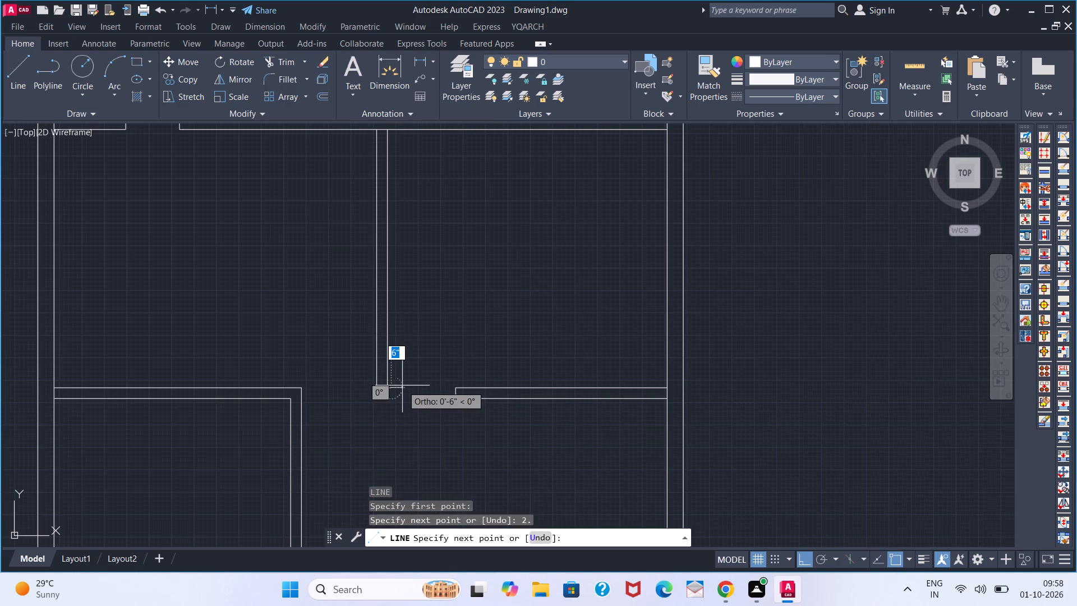
scroll(396, 406, "up", 2)
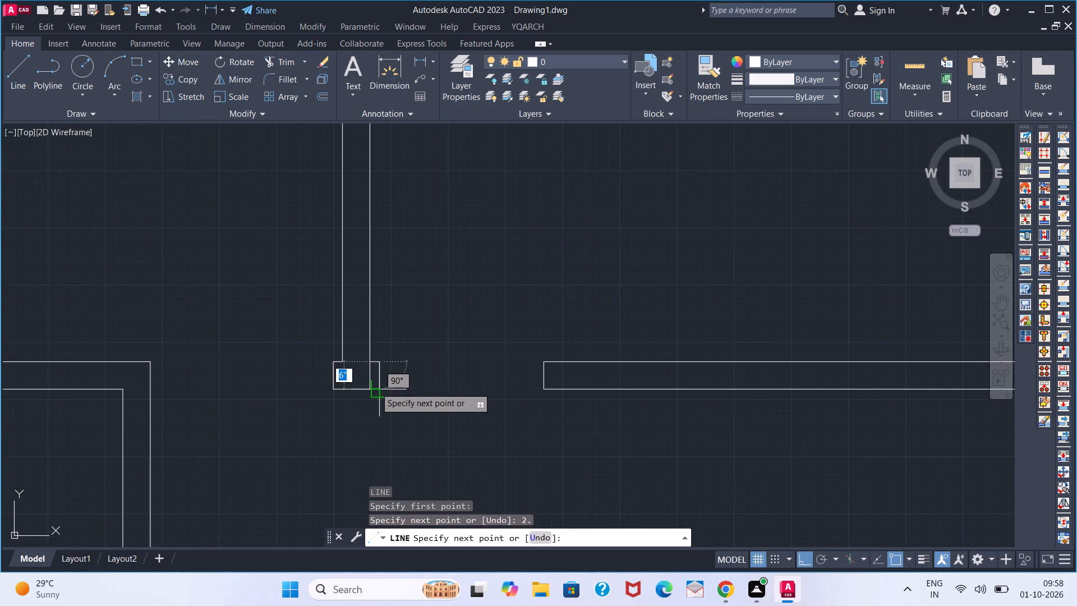
left_click(383, 388)
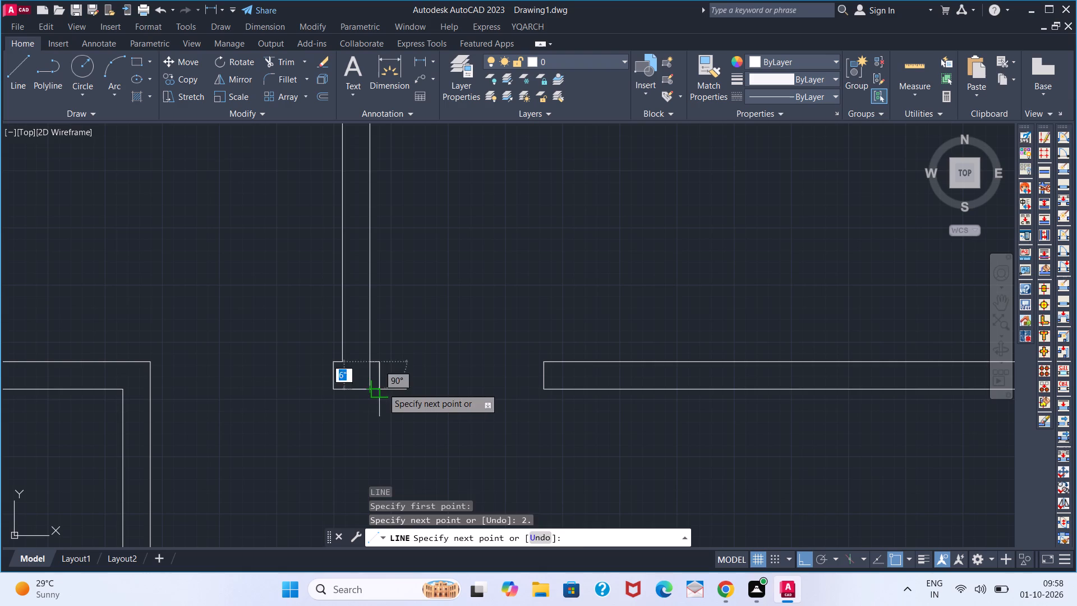
left_click(368, 388)
key("space")
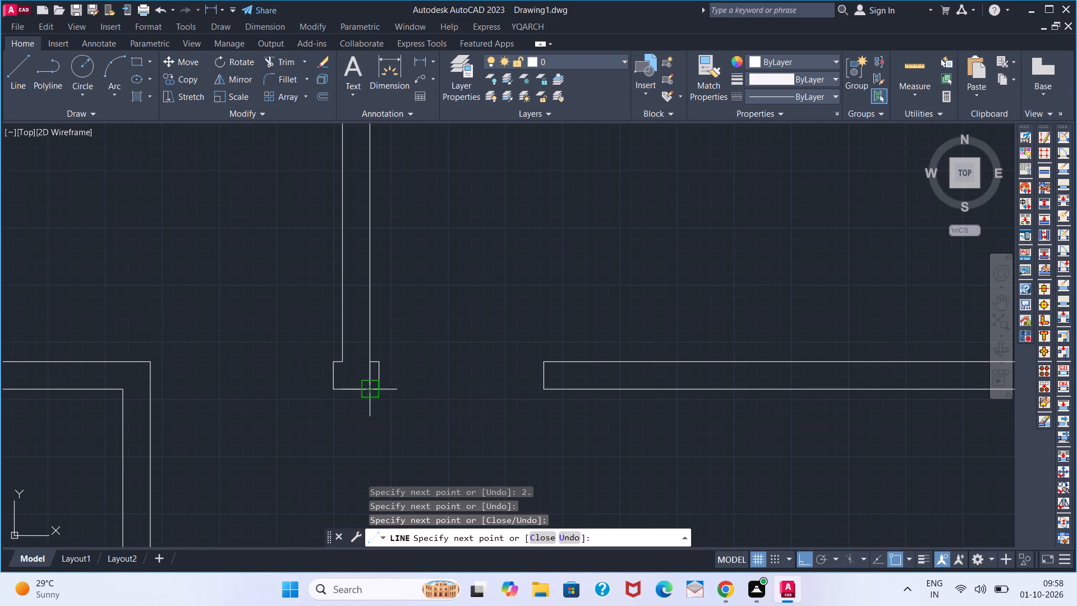
Trim the piece of the upper partition's right line that crosses the wall thickness beside the new projection.
key("t")
key("r")
key("v")
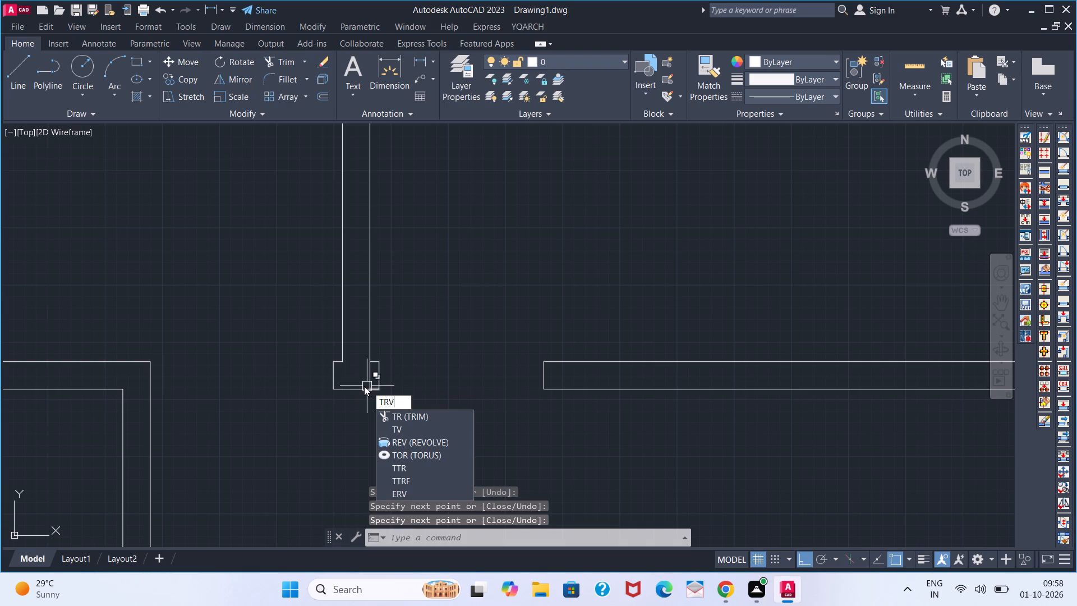
key("BackSpace")
key("space")
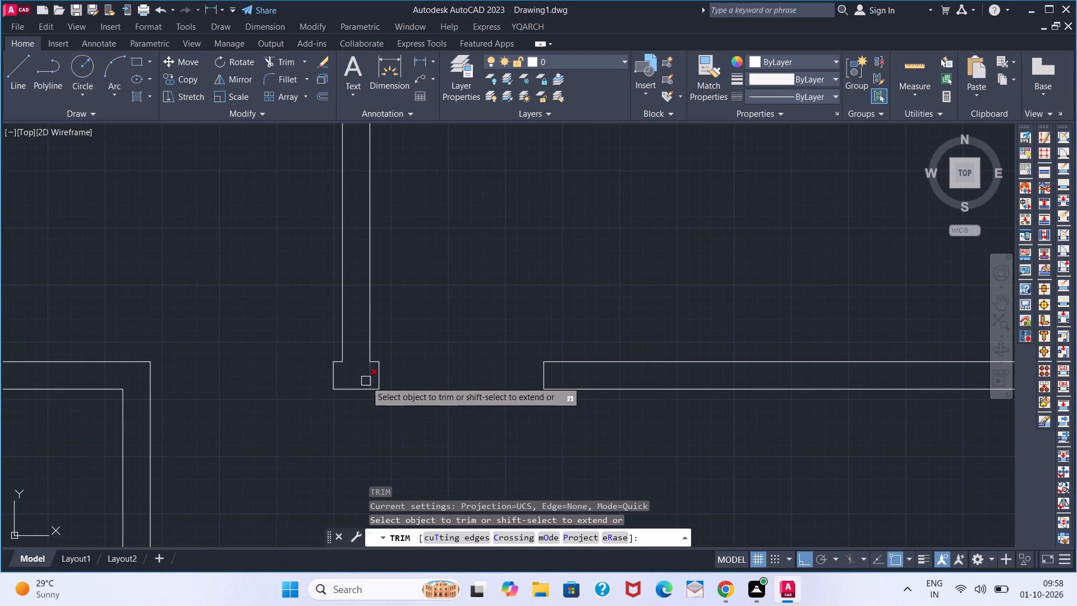
left_click(366, 380)
key("space")
Offset the upper line of the left middle room's bottom wall 3'2" upward into the room.
scroll(418, 429, "down", 4)
middle_click_drag(389, 440, 385, 428)
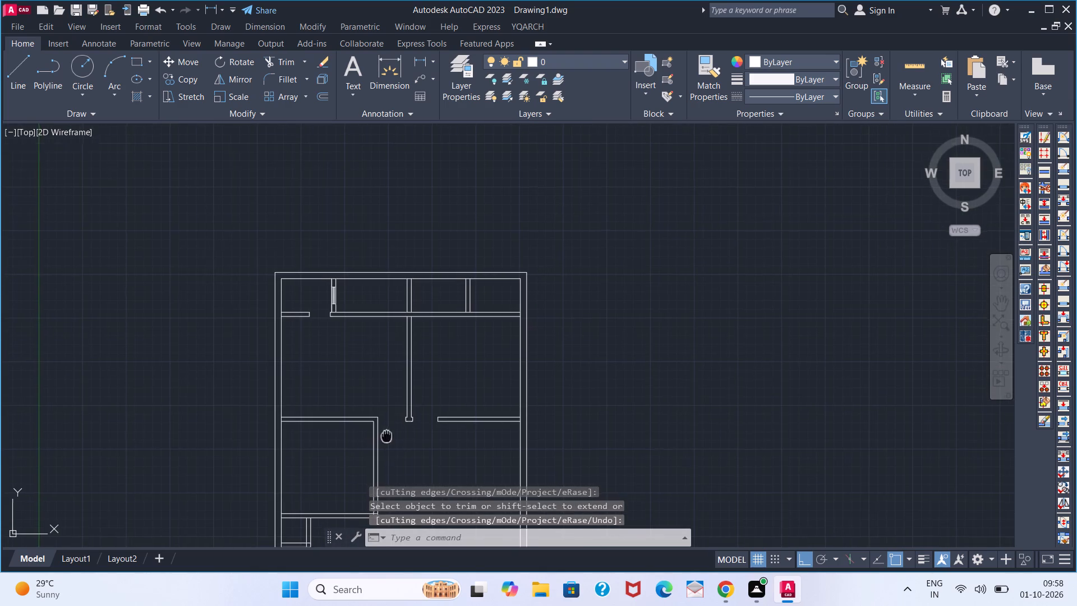
middle_click_drag(385, 428, 394, 327)
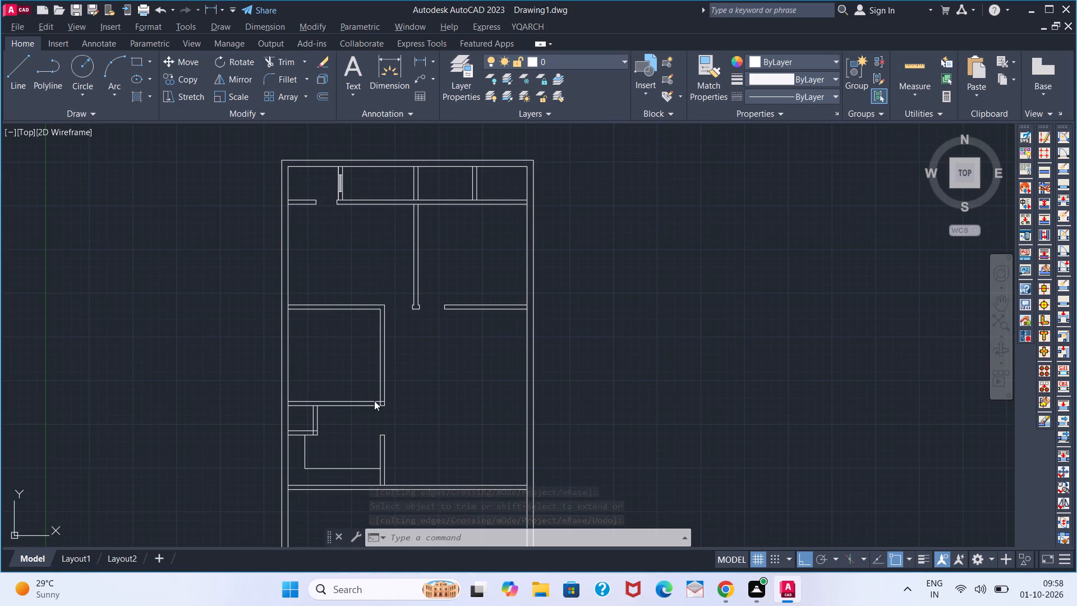
scroll(366, 395, "up", 2)
scroll(367, 395, "down", 2)
scroll(367, 396, "up", 1)
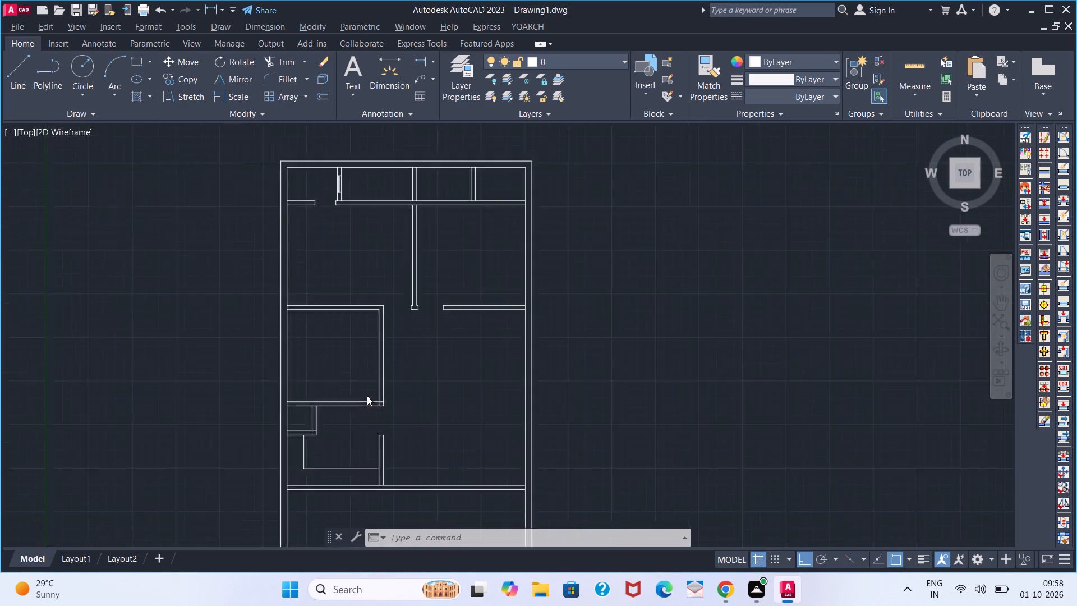
scroll(367, 396, "up", 1)
scroll(367, 397, "down", 1)
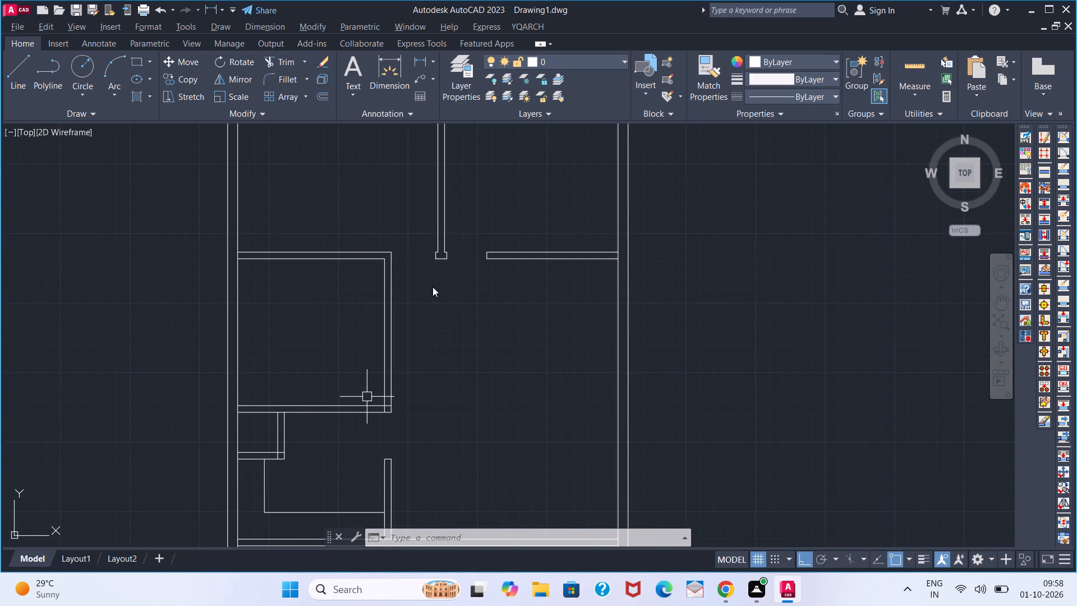
left_click(472, 334)
left_click(449, 358)
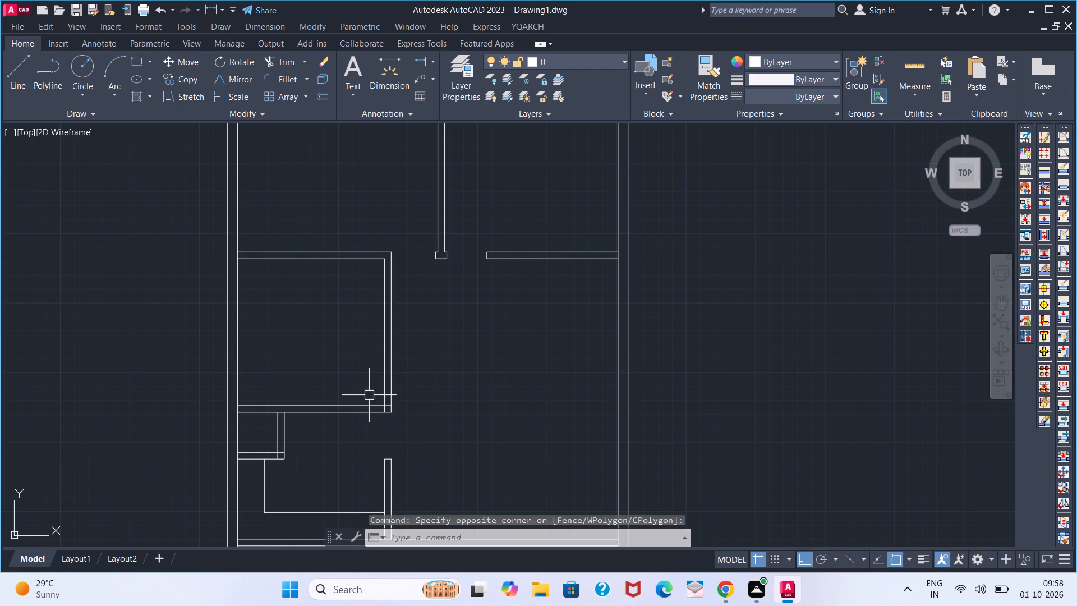
key("o")
key("Return")
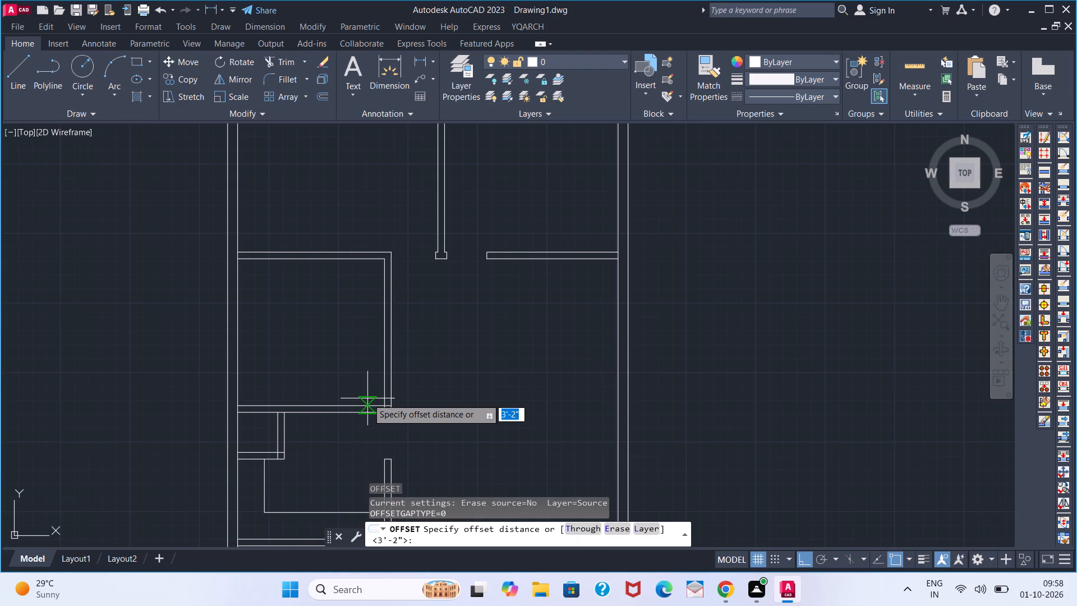
type("3'2")
key("Return")
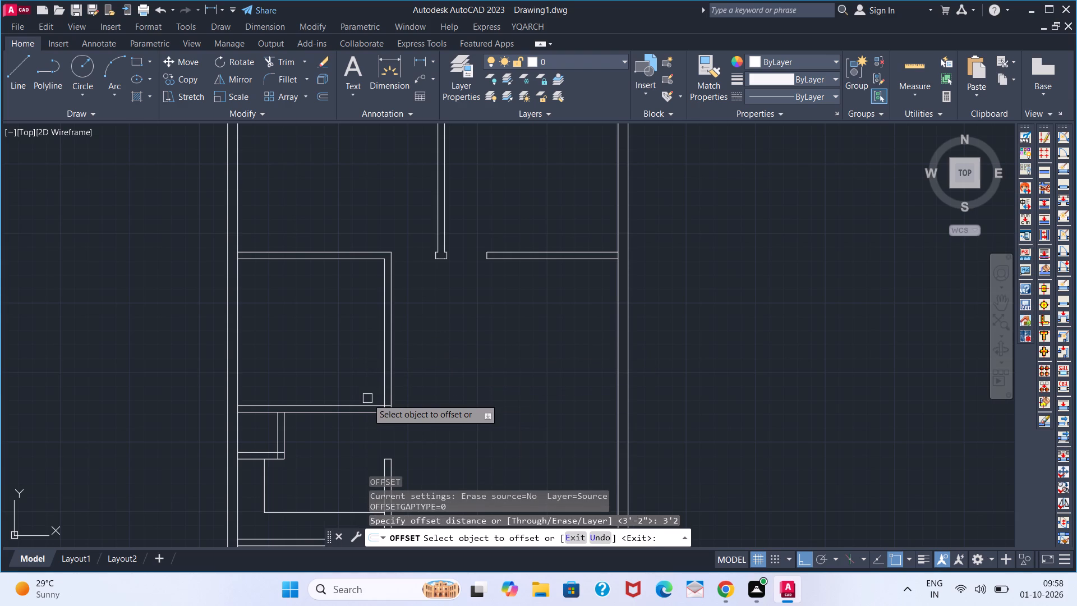
left_click(367, 403)
left_click(367, 345)
key("space")
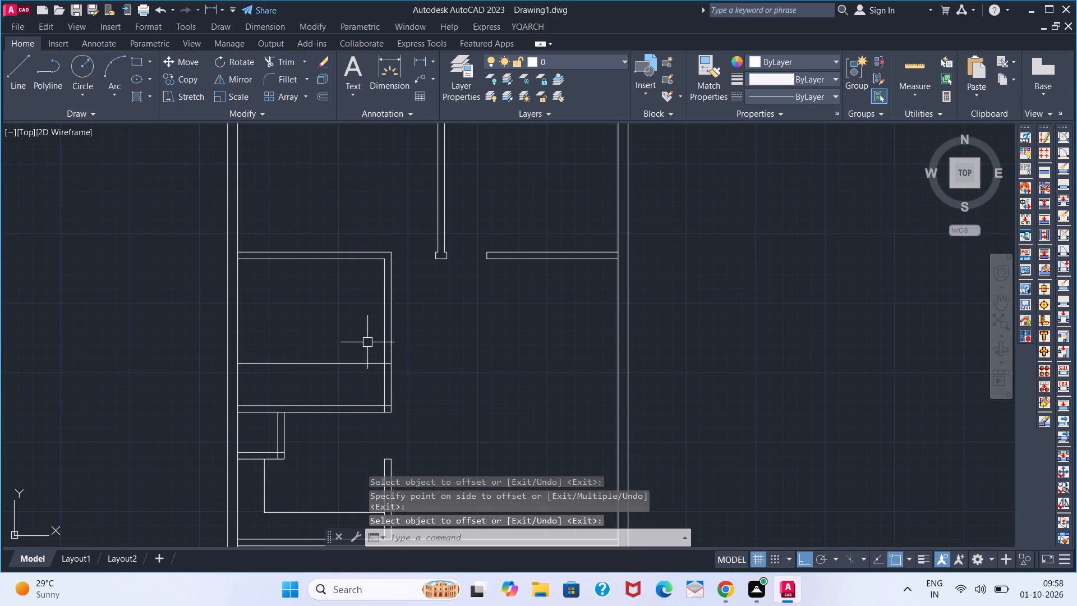
Trim off the offset line inside the room and trim the room's right wall open between the offset line and bottom wall.
key("t")
key("r")
key("space")
left_click(352, 364)
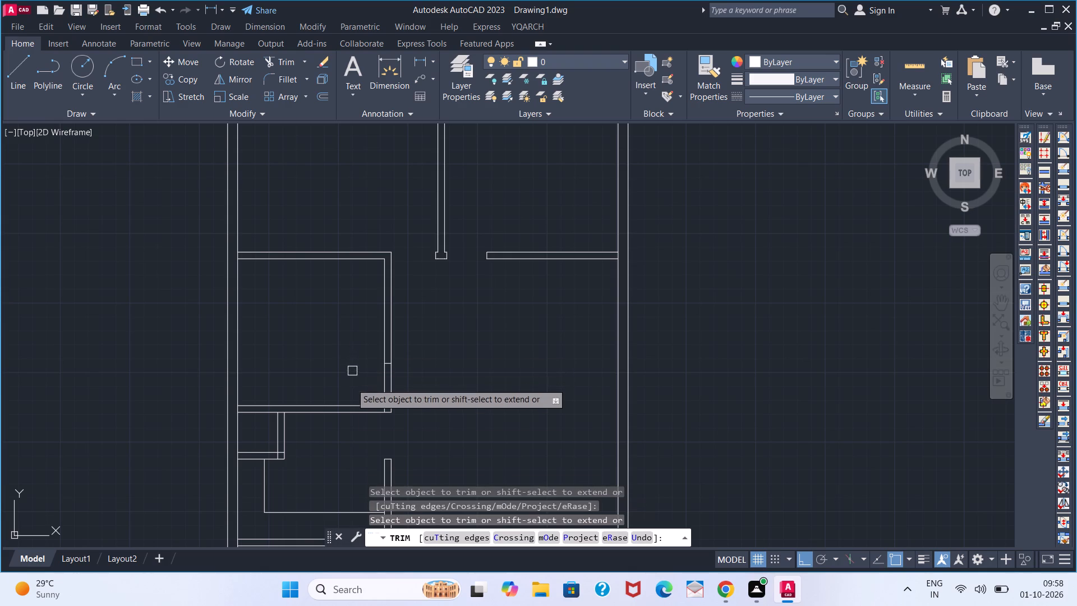
left_click(377, 391)
left_click(405, 387)
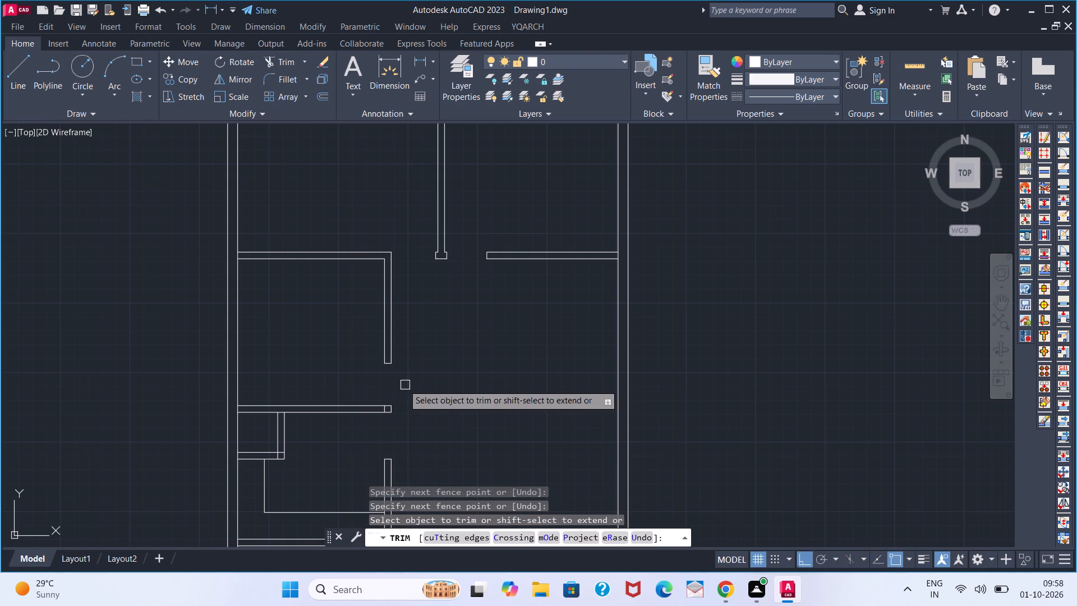
key("space")
Draw a jamb 2" high and 6" wide on the bottom wall's right end, below the new door opening.
scroll(387, 386, "up", 1)
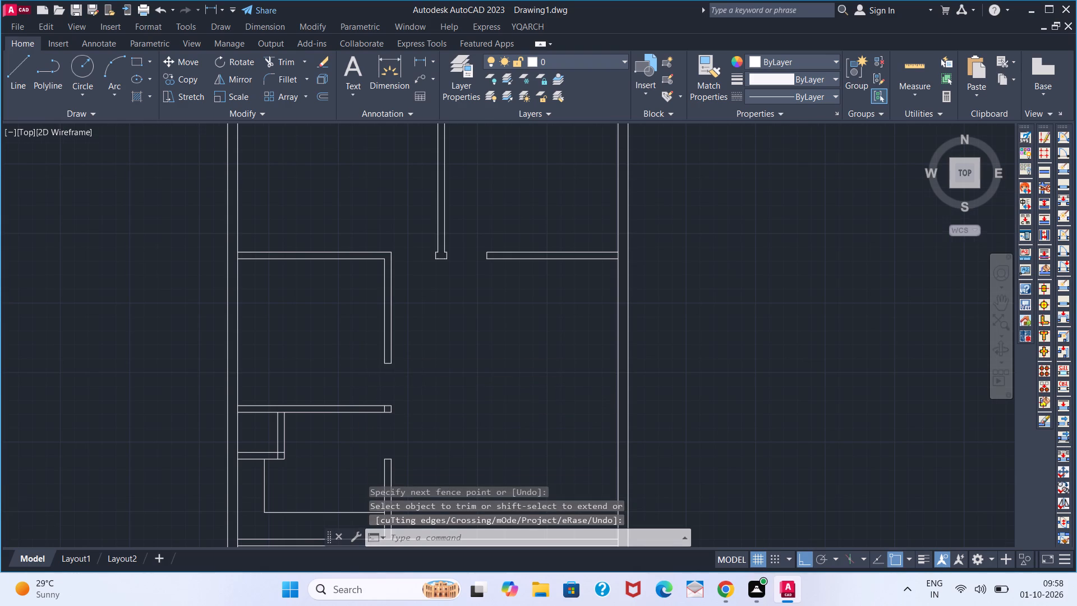
middle_click_drag(384, 373, 332, 419)
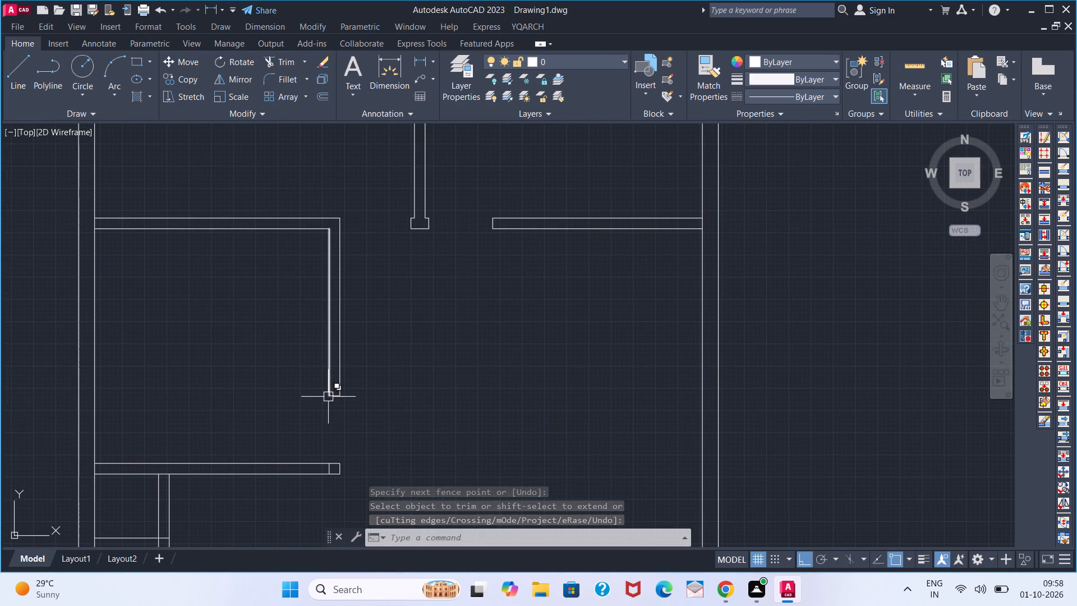
key("l")
key("Return")
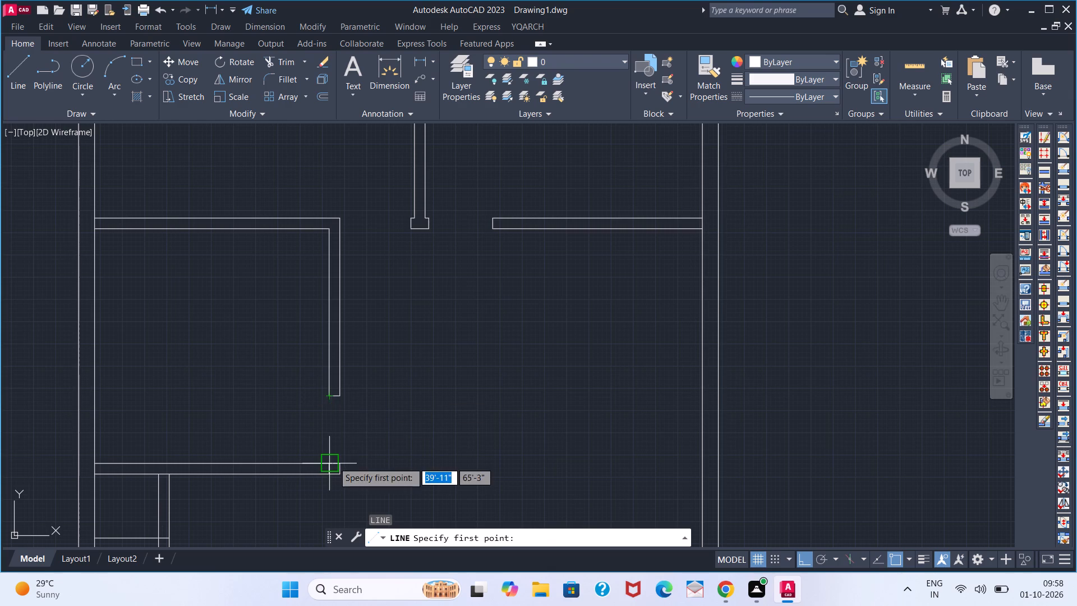
left_click(331, 462)
key("2")
key("Return")
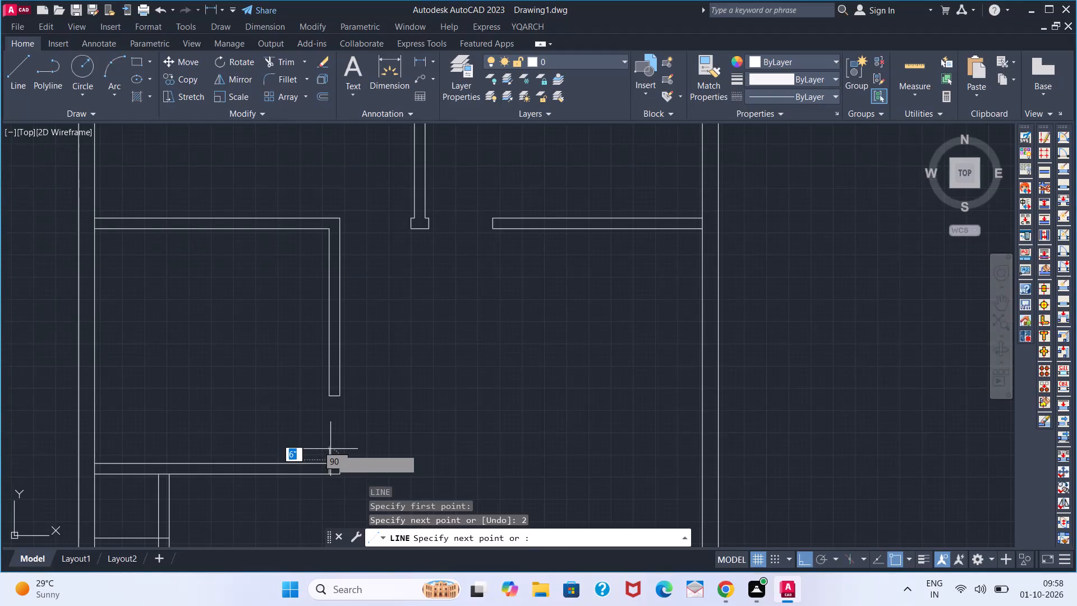
key("6")
key("Return")
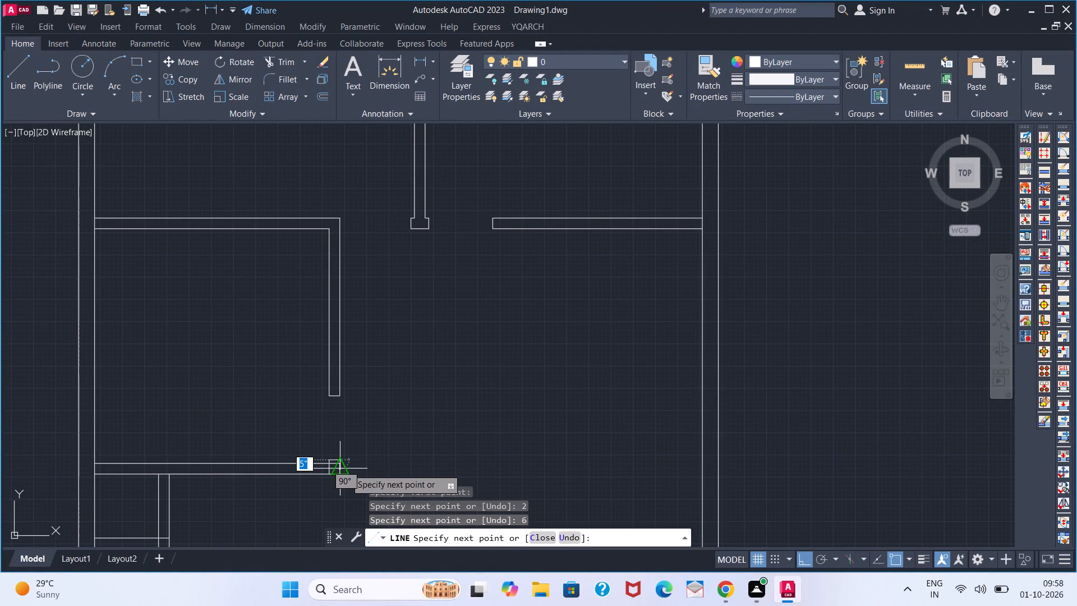
scroll(347, 463, "up", 4)
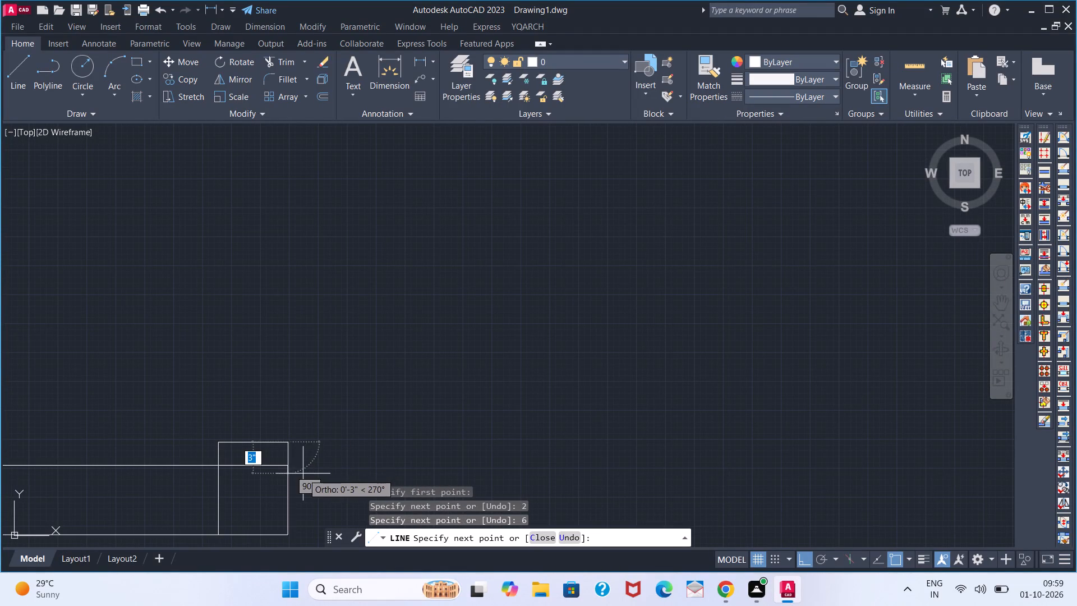
left_click(290, 471)
key("space")
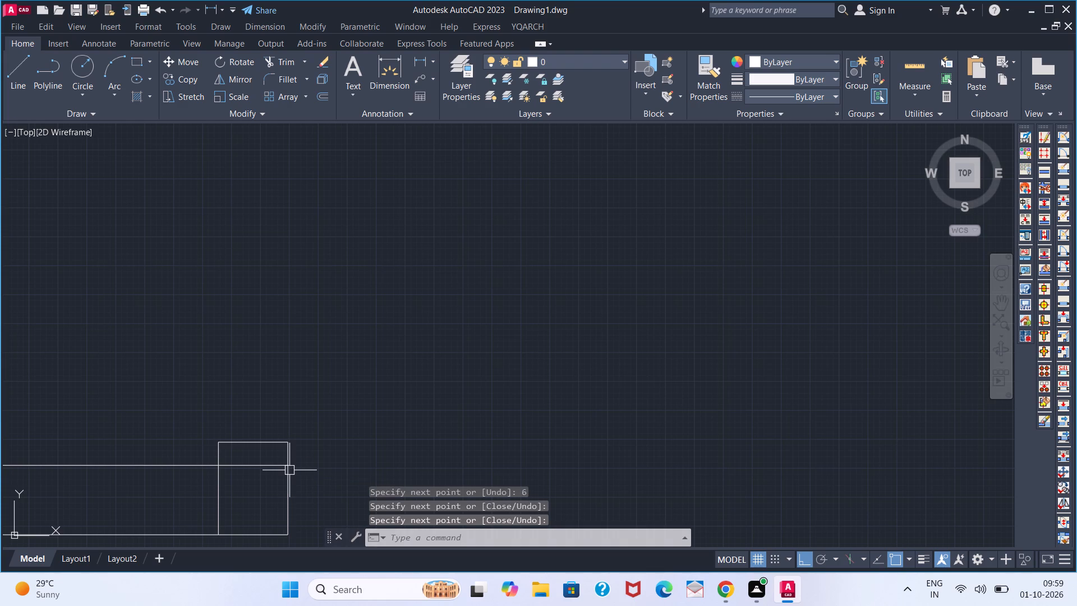
Trim the wall lines that cross inside the new jamb and the bottom wall's right end.
type("T")
key("r")
key("space")
left_click(266, 471)
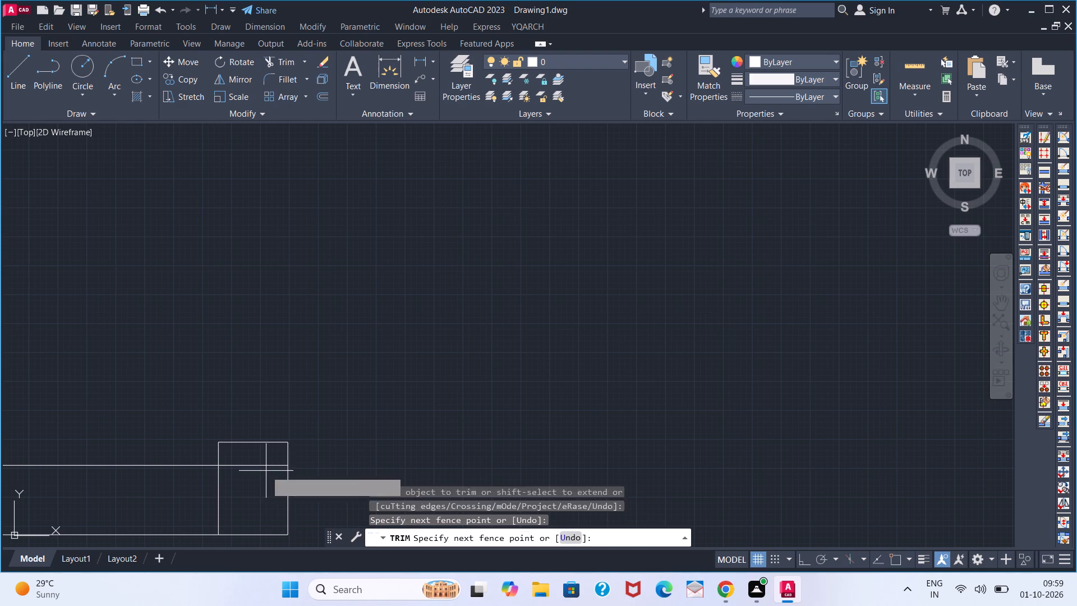
left_click(265, 462)
scroll(266, 468, "down", 5)
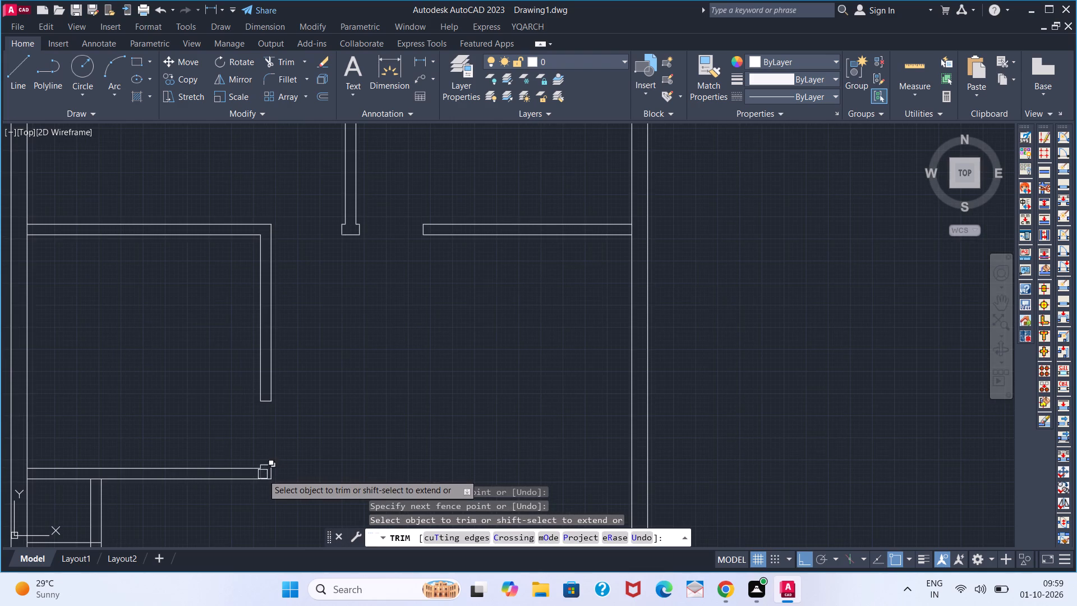
scroll(262, 474, "up", 3)
left_click(253, 472)
scroll(257, 472, "down", 4)
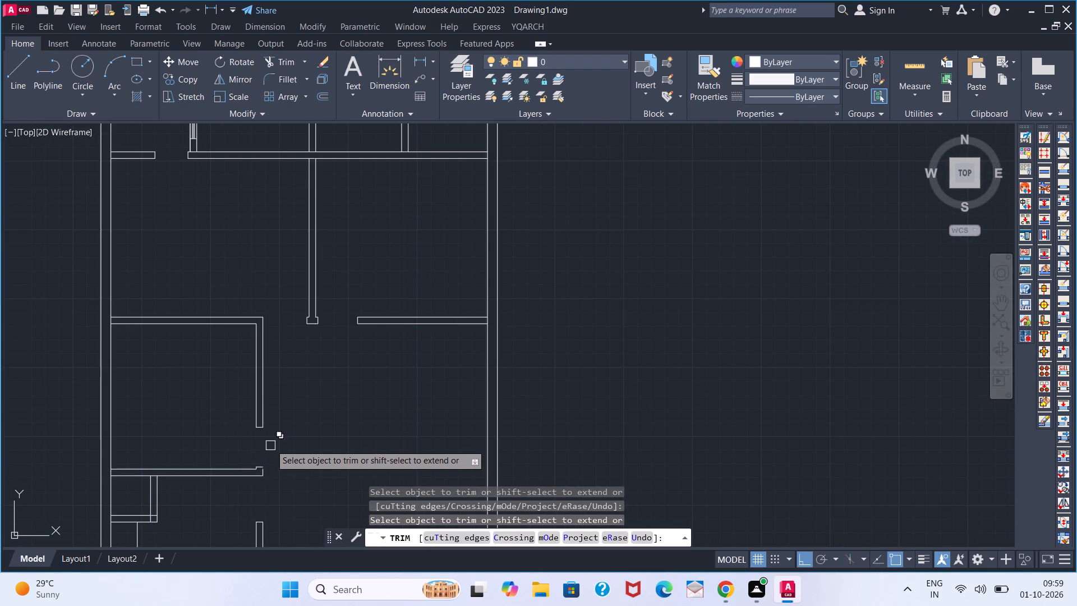
key("space")
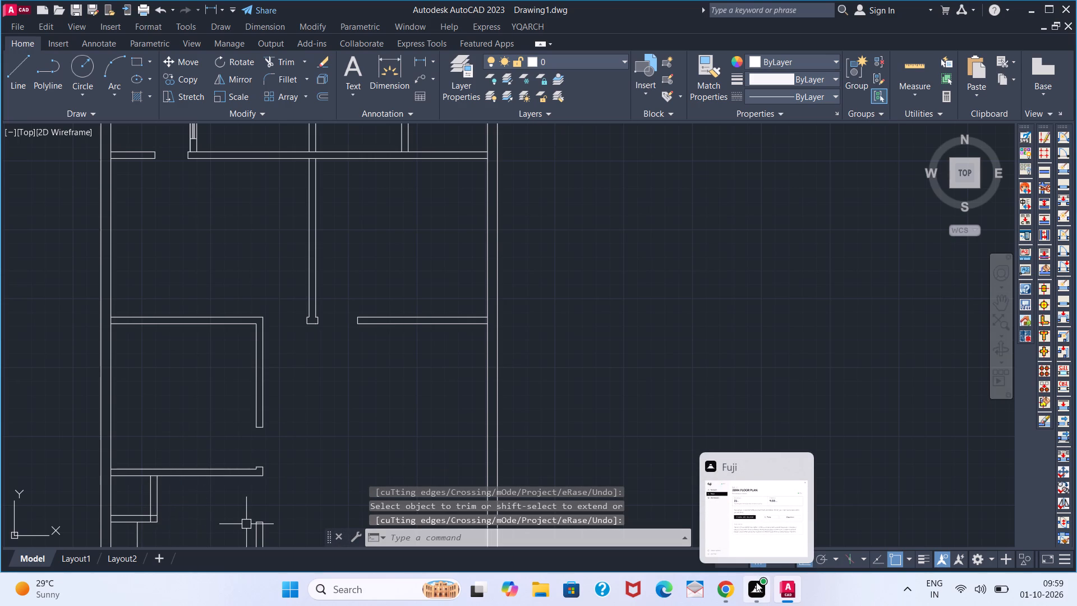
Trim the overlapping wall lines around the small square shaft at its lower corner, upper wall junction and both outer wall junctions.
middle_click_drag(149, 501, 268, 423)
scroll(271, 443, "up", 3)
type("TR")
key("space")
left_click(259, 443)
left_click(270, 424)
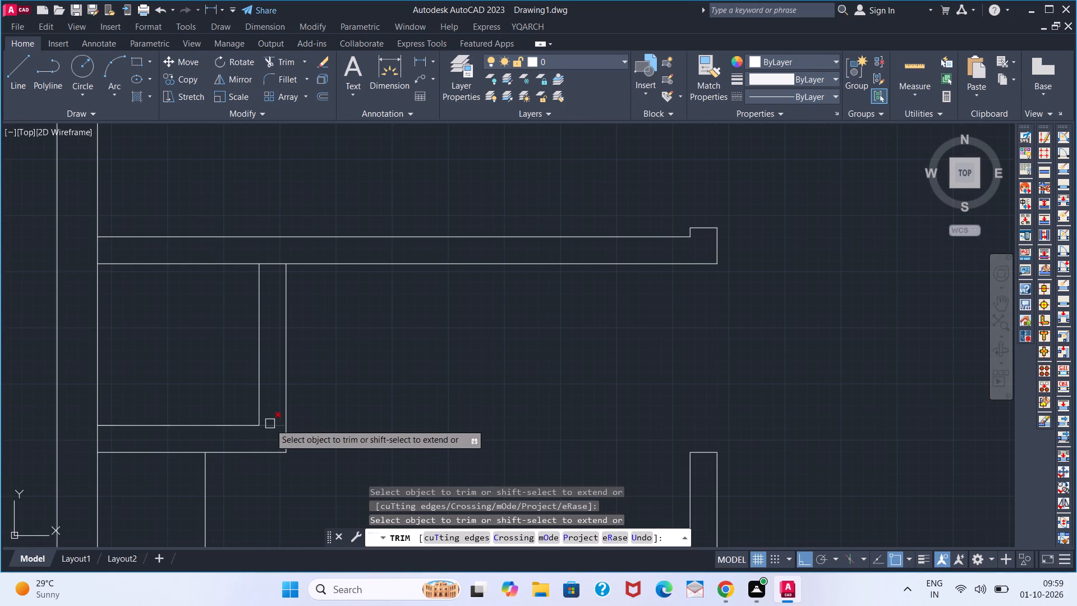
key("space")
key("space")
left_click(270, 264)
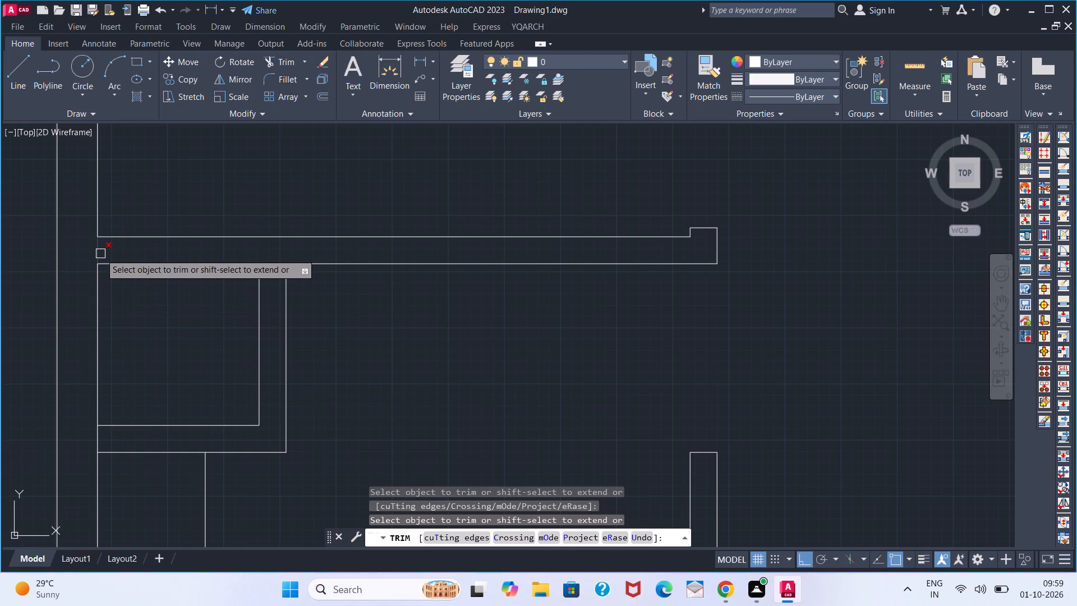
left_click(100, 254)
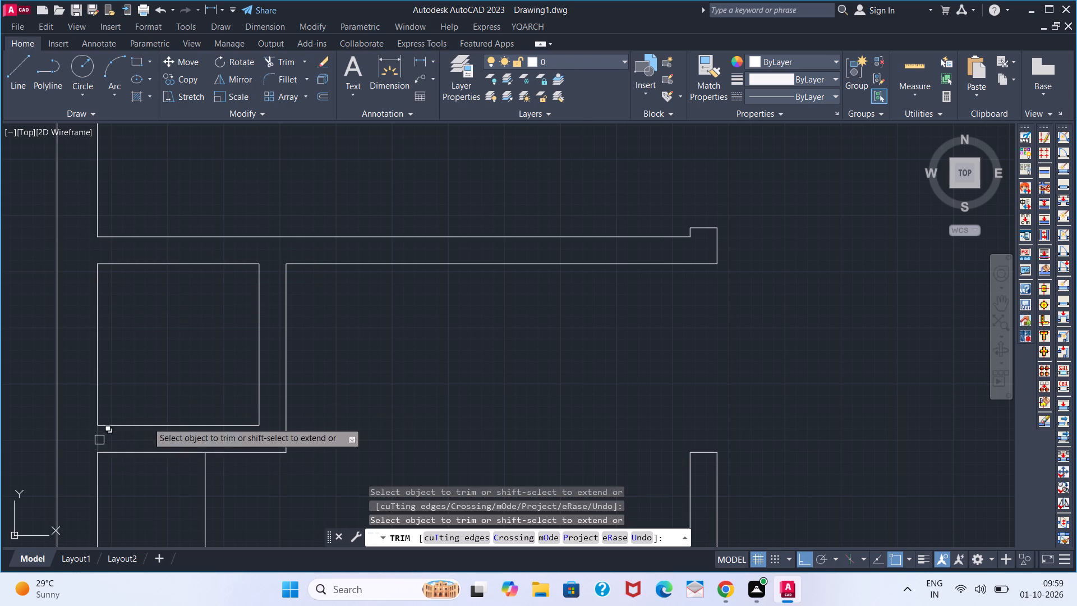
left_click(97, 442)
key("space")
Draw two crossing diagonal lines between the opposite inner corners of the small square shaft.
scroll(300, 431, "down", 3)
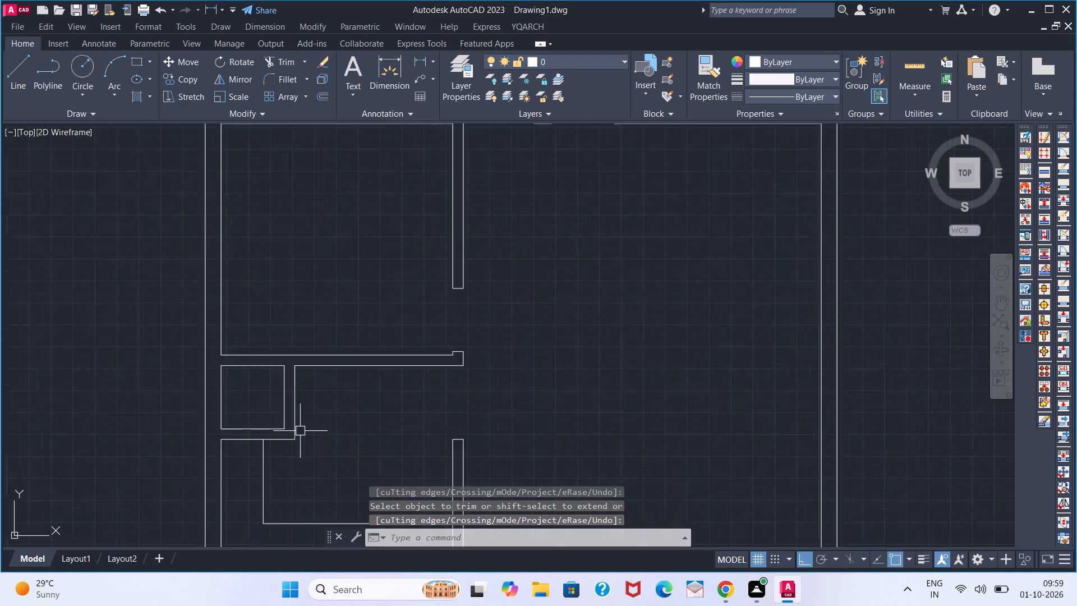
key("l")
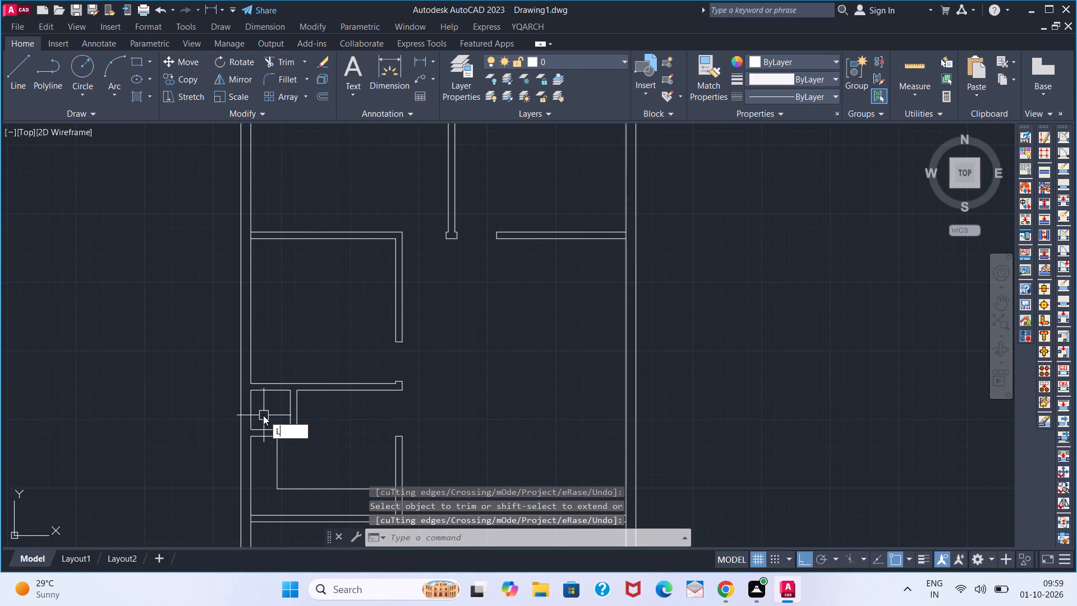
key("Return")
left_click(288, 393)
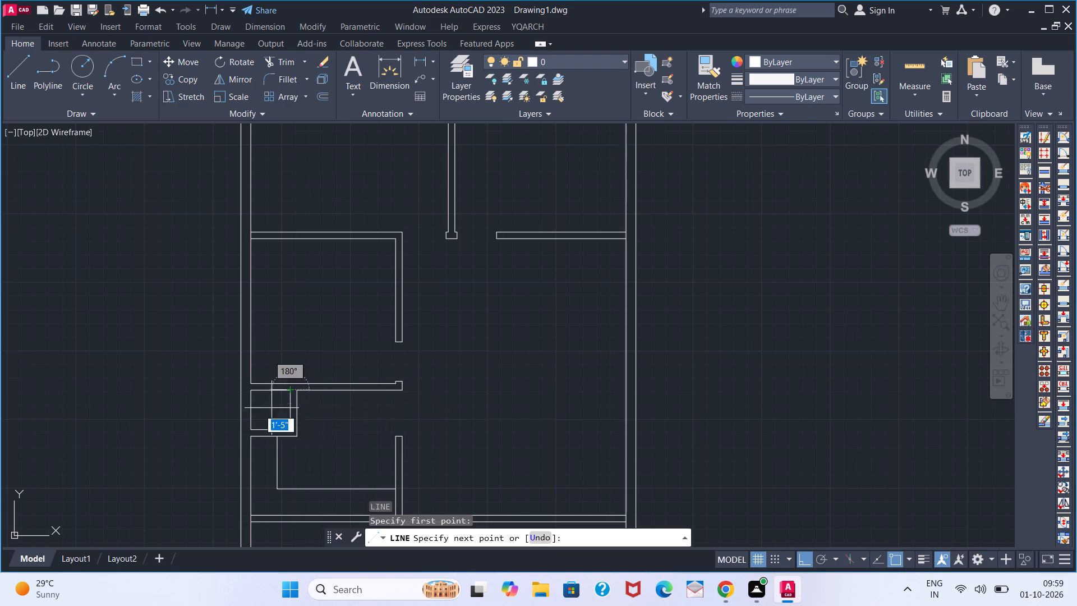
left_click(258, 423)
key("b")
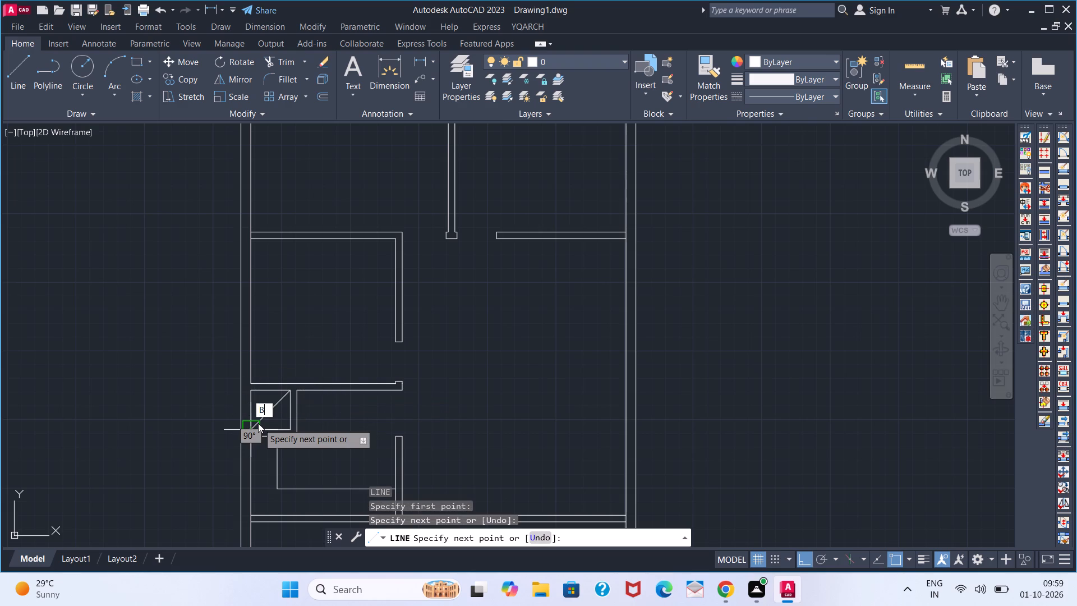
key("grave")
key("Escape")
key("Escape")
key("space")
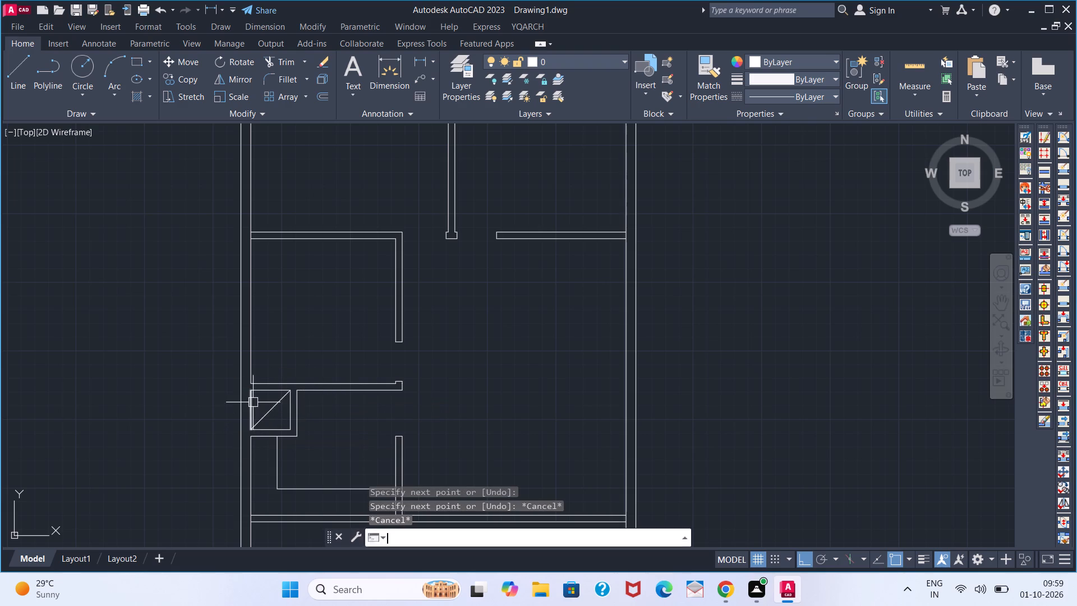
left_click(251, 392)
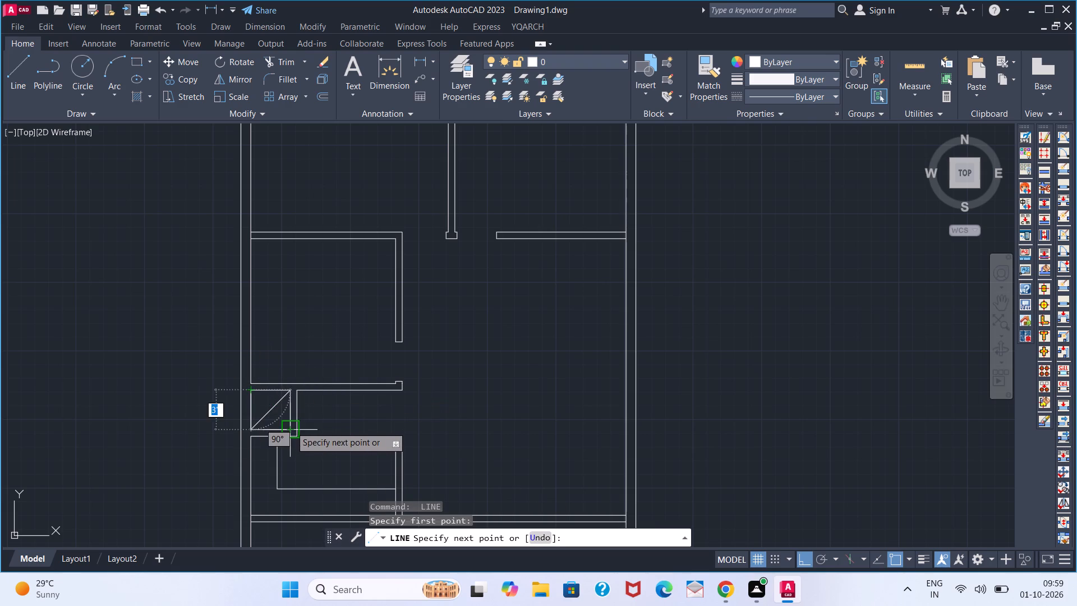
left_click(291, 426)
key("space")
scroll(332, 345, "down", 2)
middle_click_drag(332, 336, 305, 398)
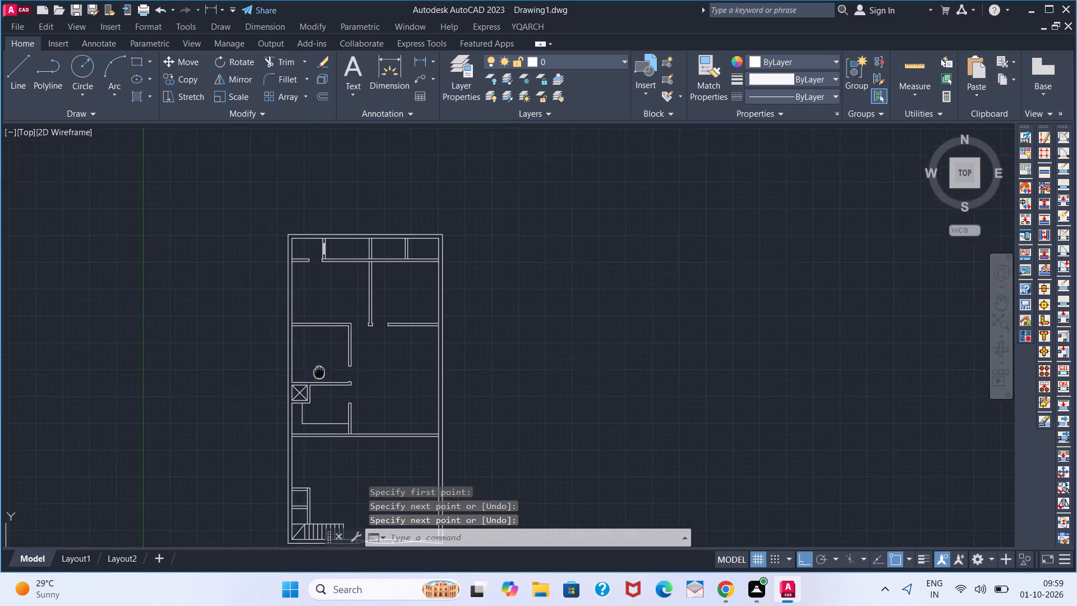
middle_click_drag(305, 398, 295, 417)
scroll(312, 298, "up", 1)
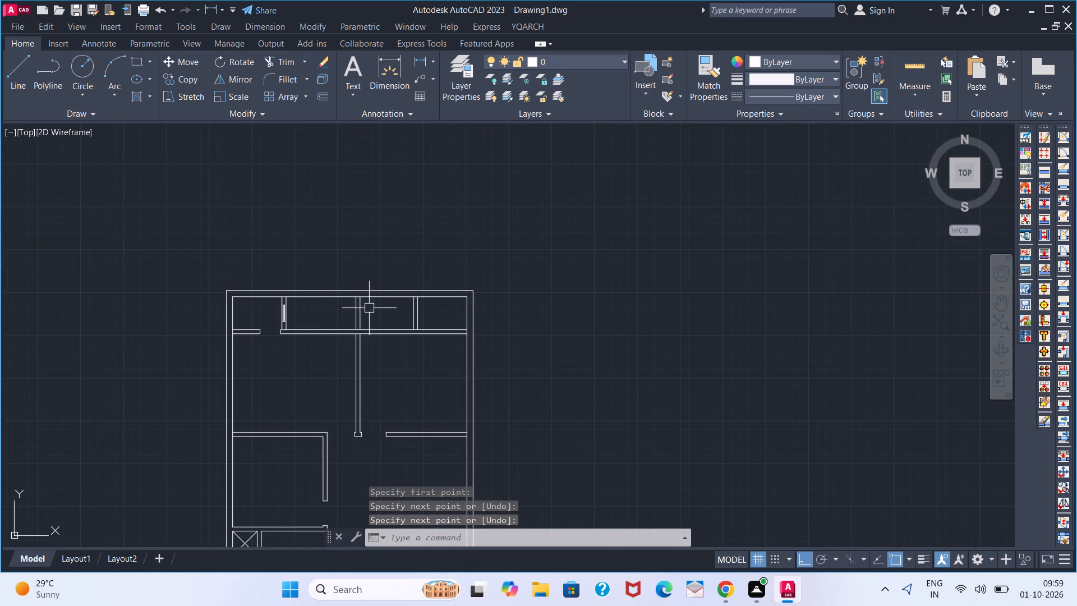
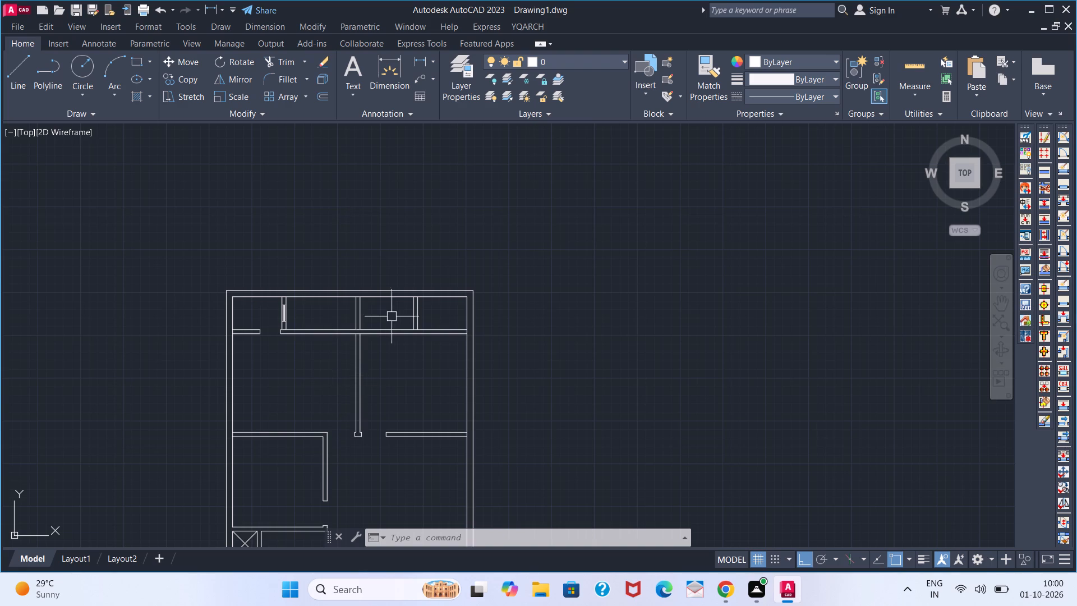
Review the drawn walls and openings, and switch to the reference floor plan image in the browser to compare.
middle_click_drag(353, 428, 408, 208)
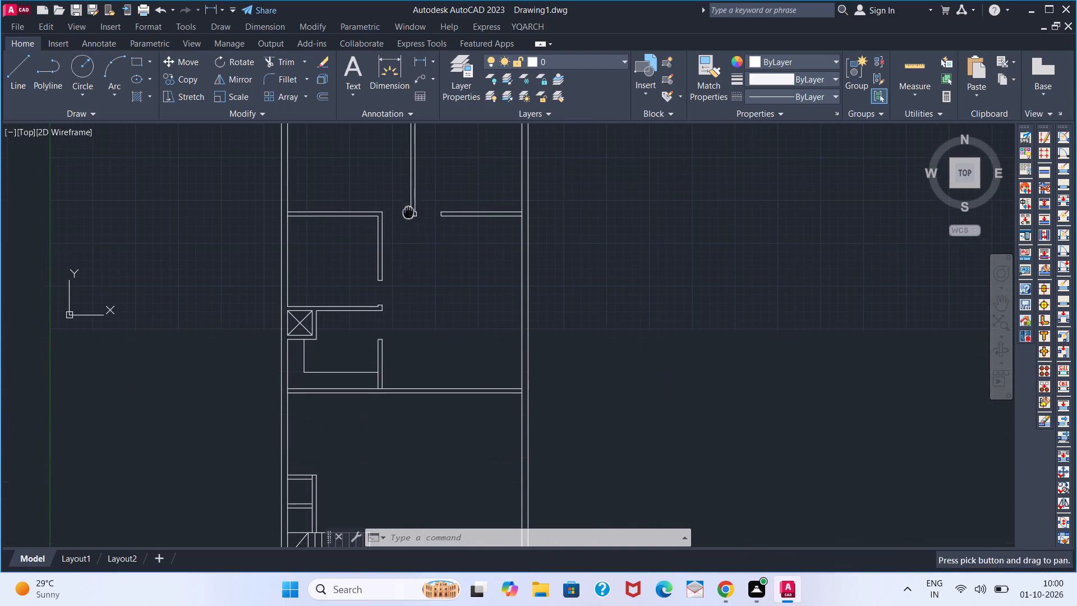
middle_click_drag(388, 317, 385, 352)
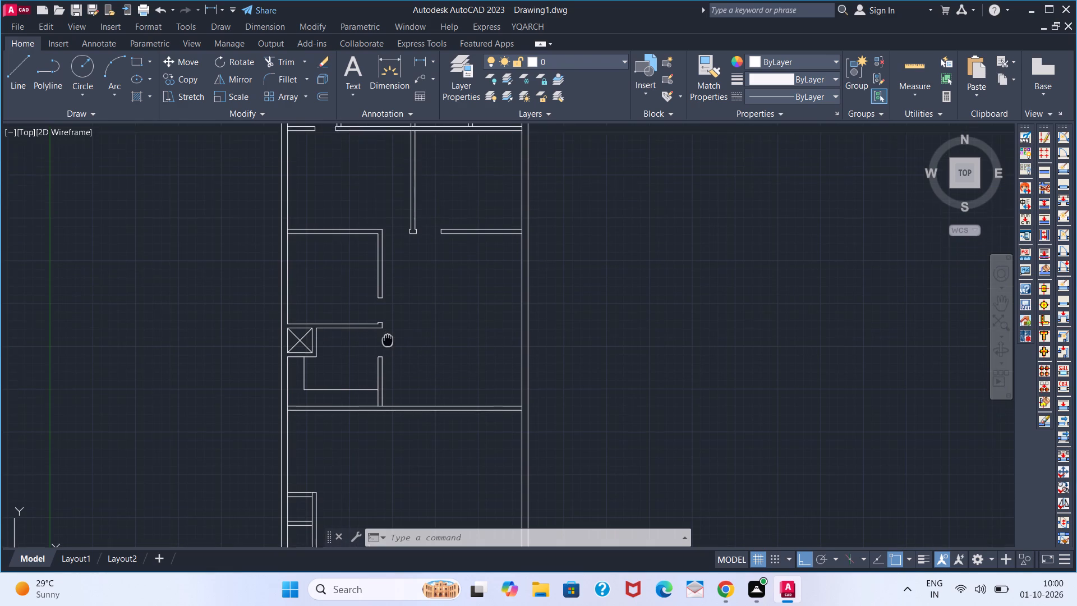
middle_click_drag(385, 352, 351, 393)
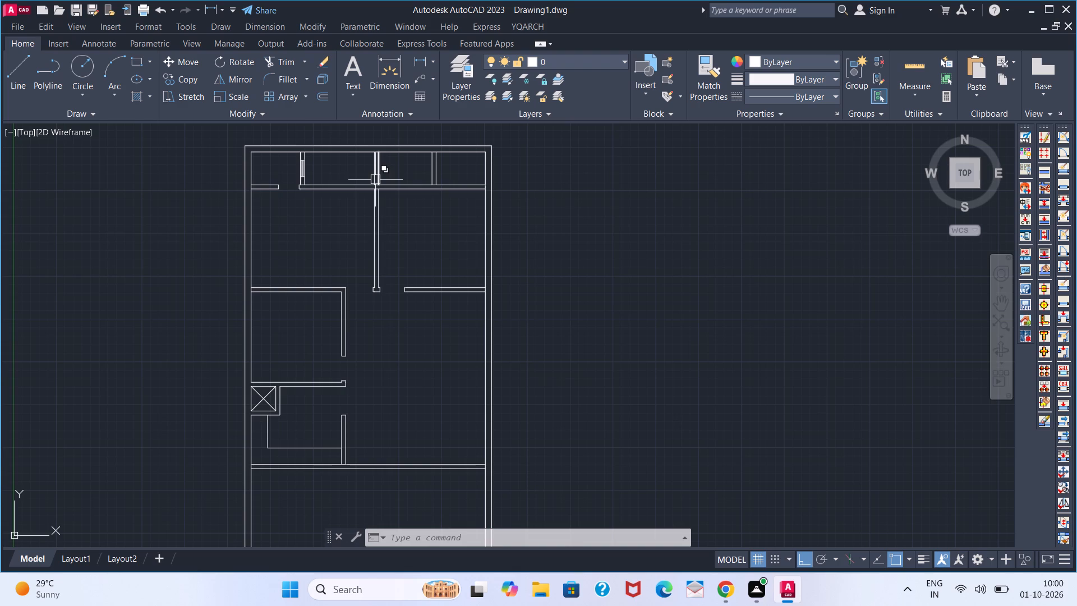
key("alt+Tab")
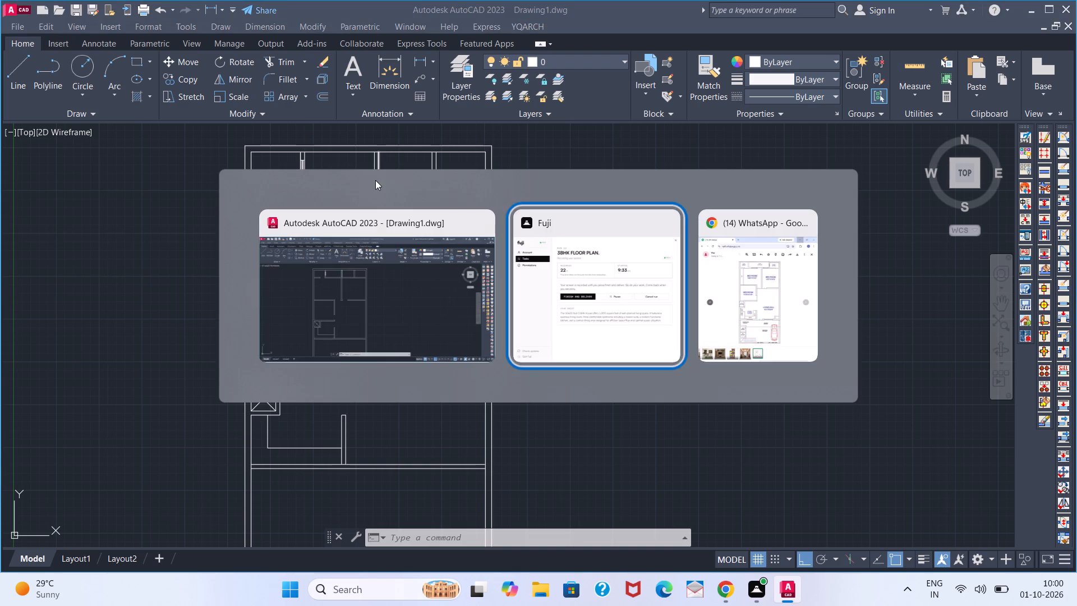
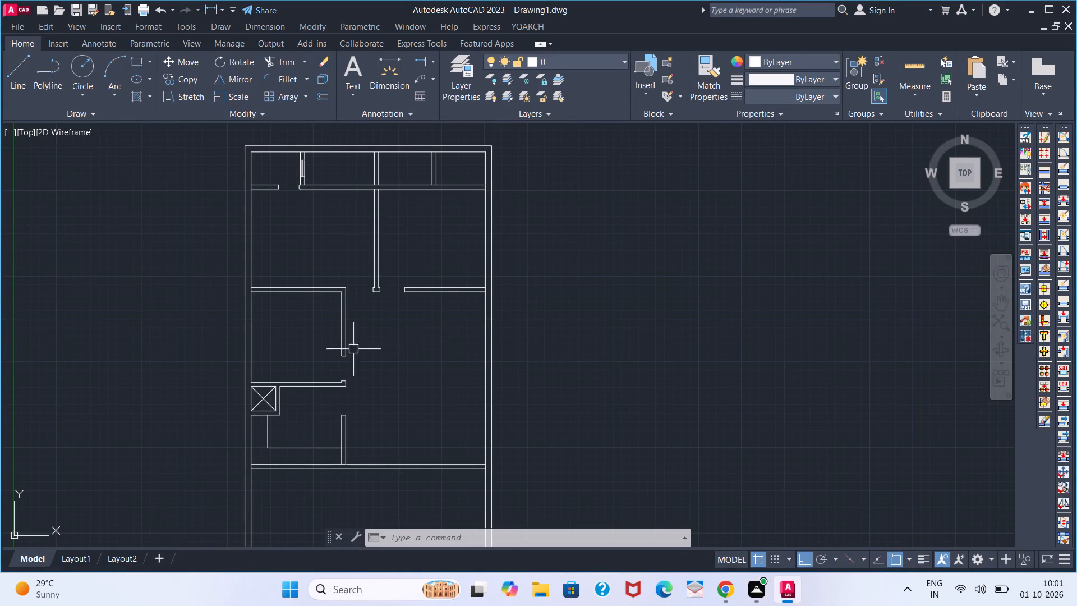
Extend the outer face of the right-hand rear partition down to the lower line of the cross wall.
scroll(312, 353, "down", 1)
middle_click_drag(329, 326, 366, 284)
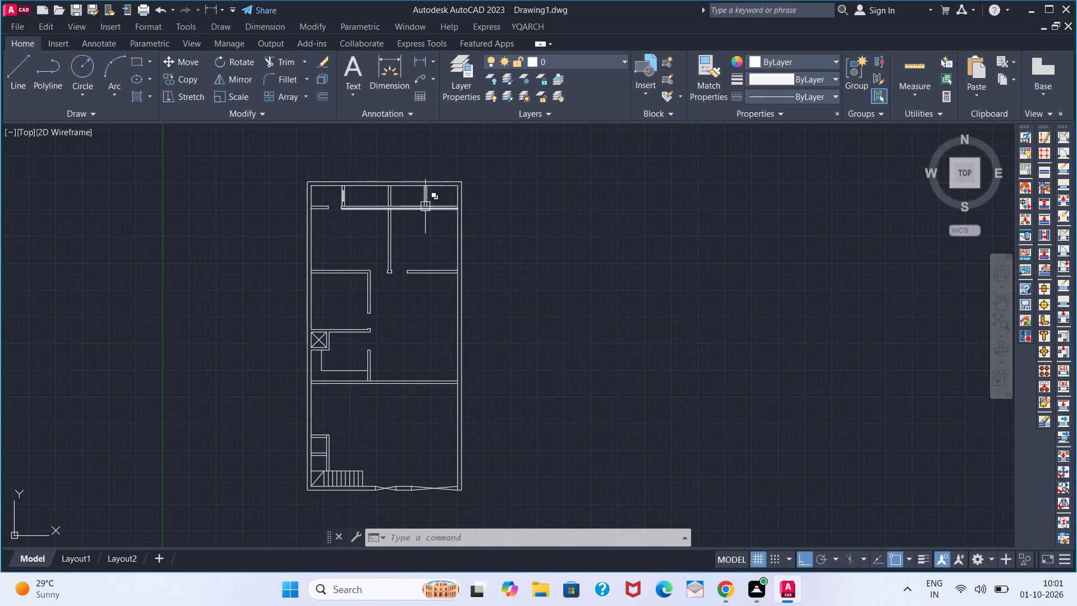
scroll(423, 204, "up", 2)
type("EX")
key("space")
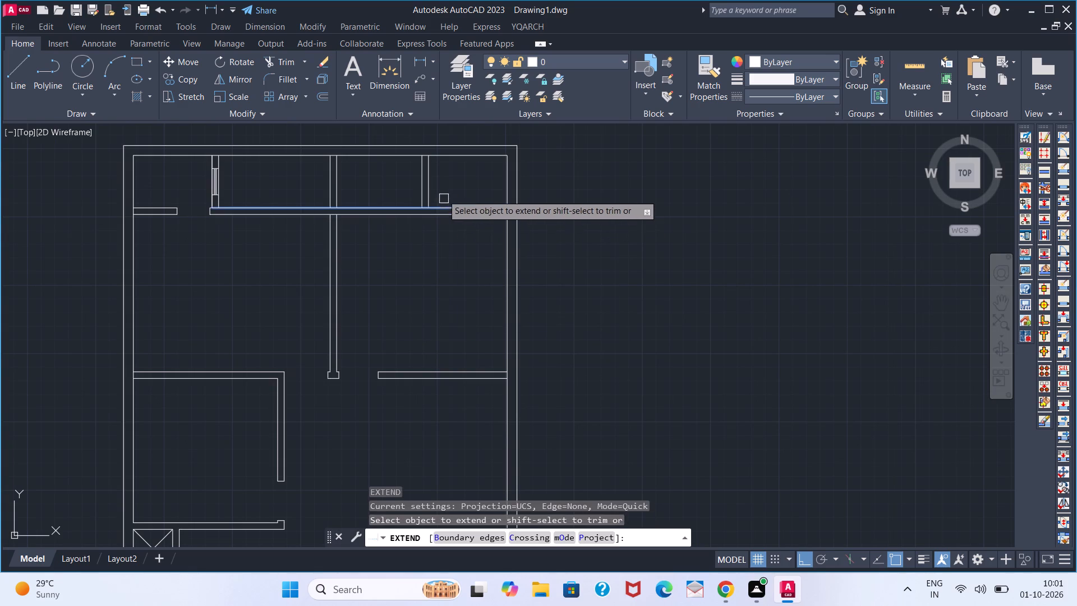
left_click(430, 183)
key("v")
key("space")
key("space")
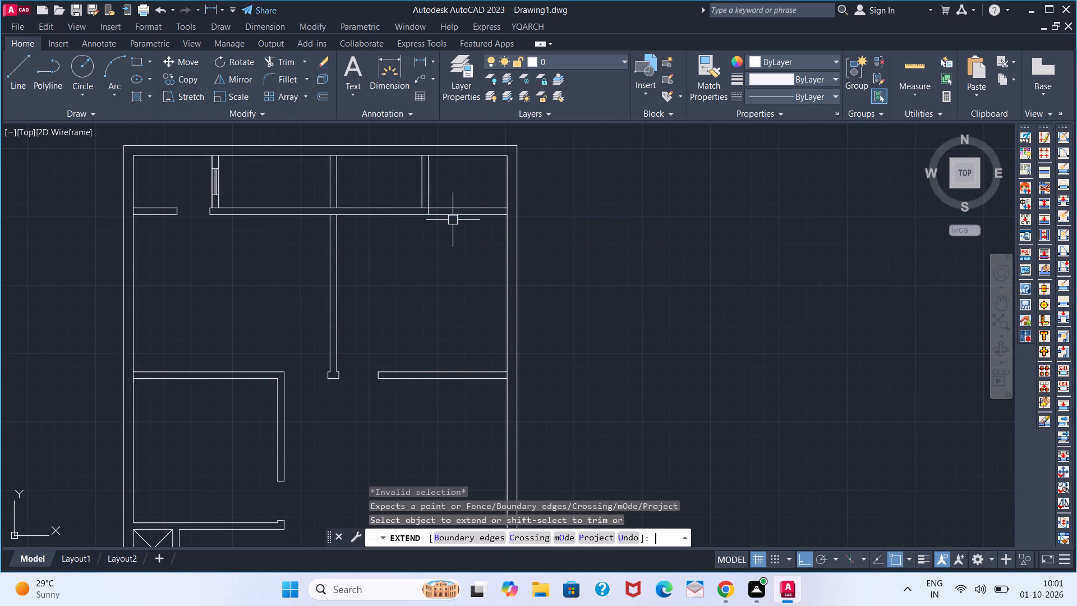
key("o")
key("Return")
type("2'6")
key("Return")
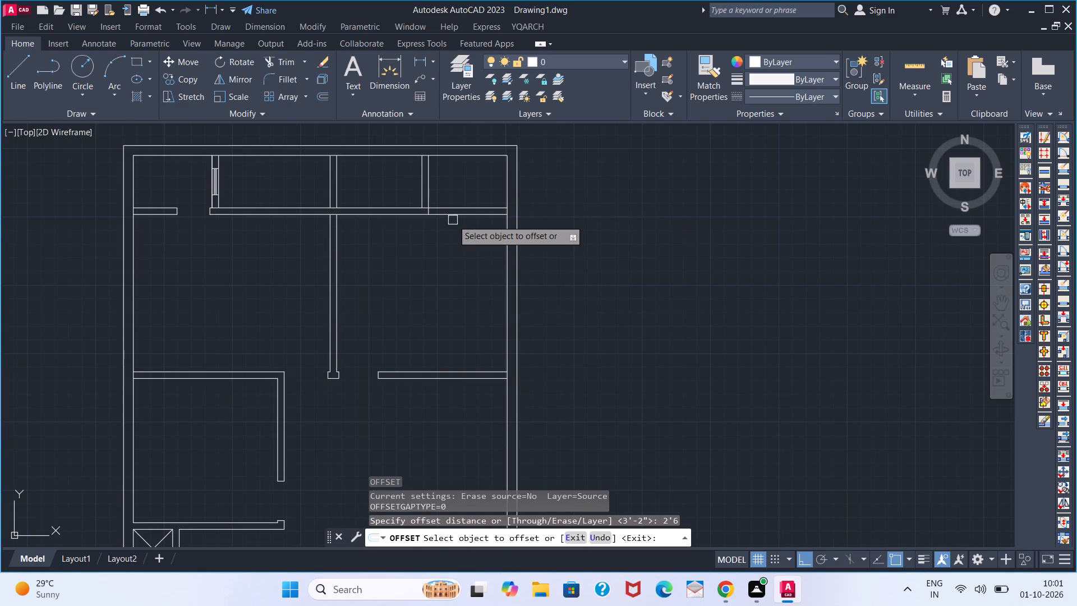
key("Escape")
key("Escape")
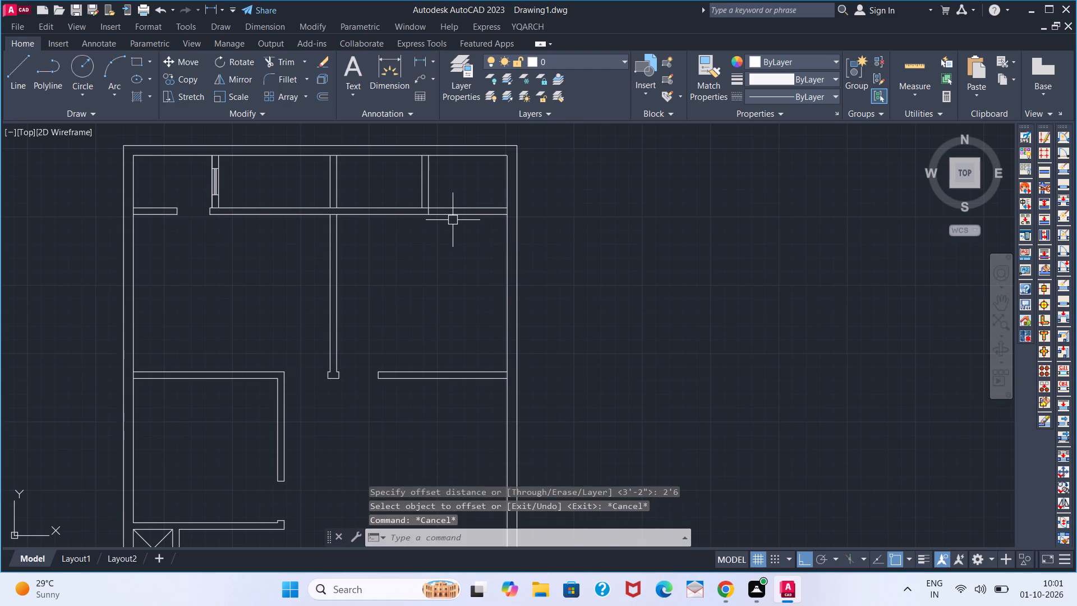
Cut a 2'8" door opening in the rear cross wall beside the right-hand partition by offsetting its face and trimming the excess lines.
key("Return")
key("2")
type("'8")
key("Return")
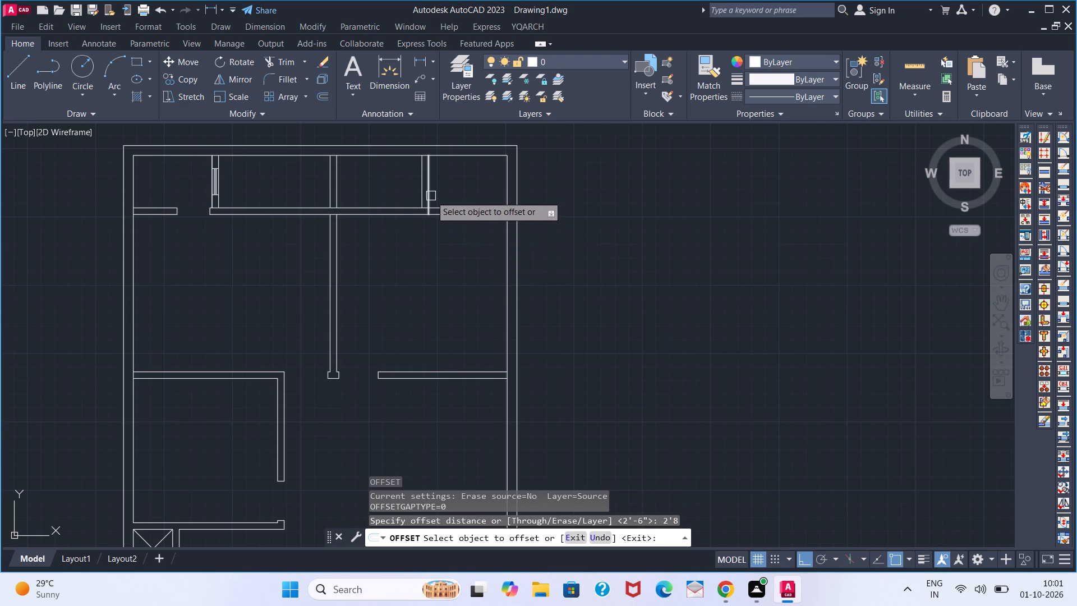
left_click_drag(431, 196, 436, 192)
left_click(463, 188)
key("space")
type("TR")
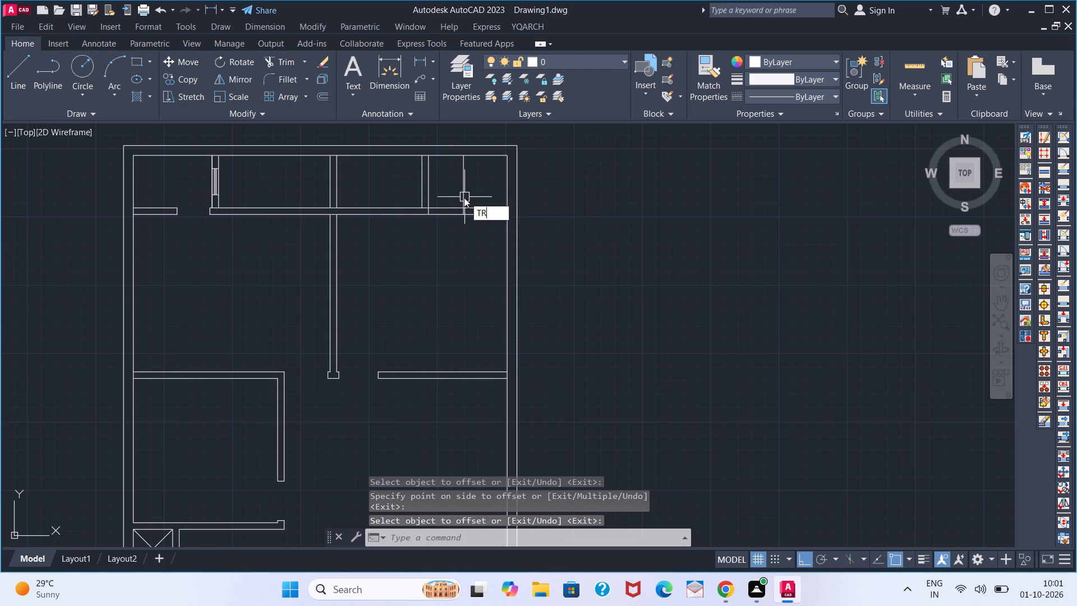
key("space")
left_click(453, 225)
left_click(448, 198)
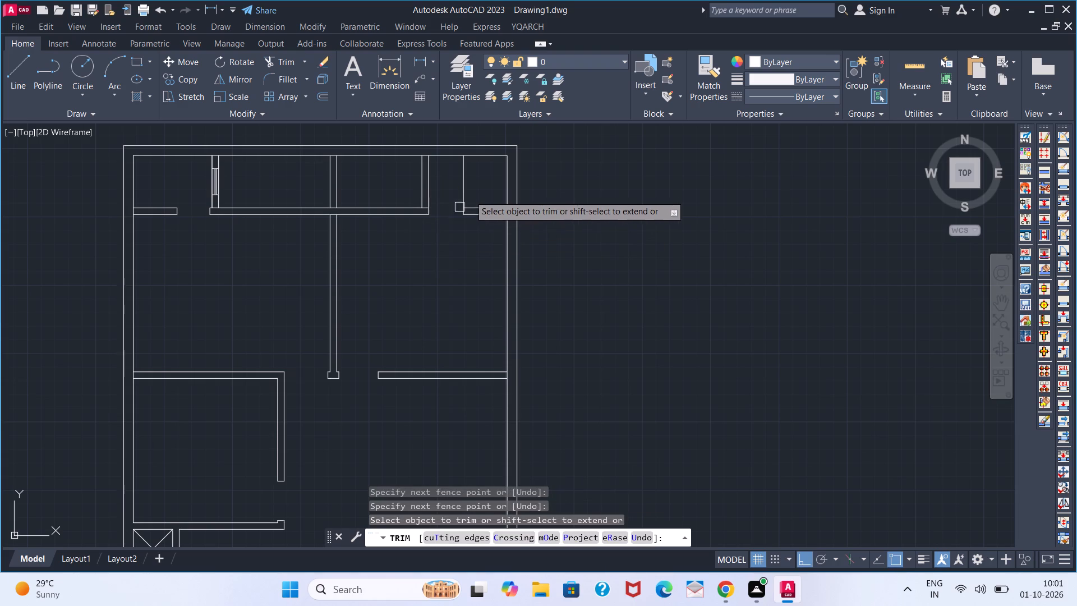
left_click(465, 189)
Trim the cross wall's lines at its junctions with the right-hand partition and the central bedroom wall.
scroll(436, 219, "up", 2)
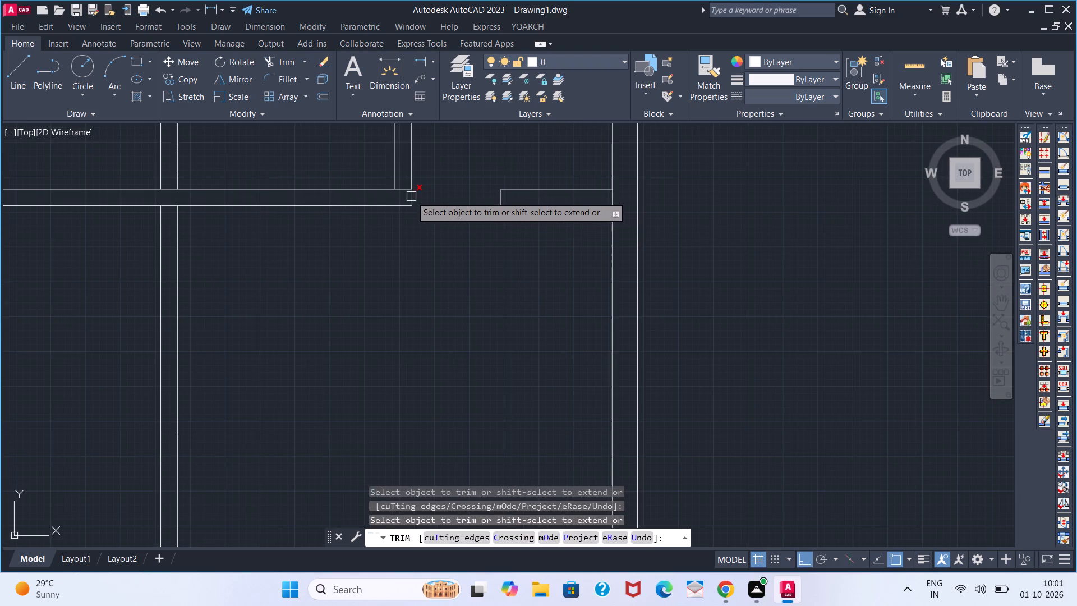
key("space")
key("space")
left_click(402, 190)
key("space")
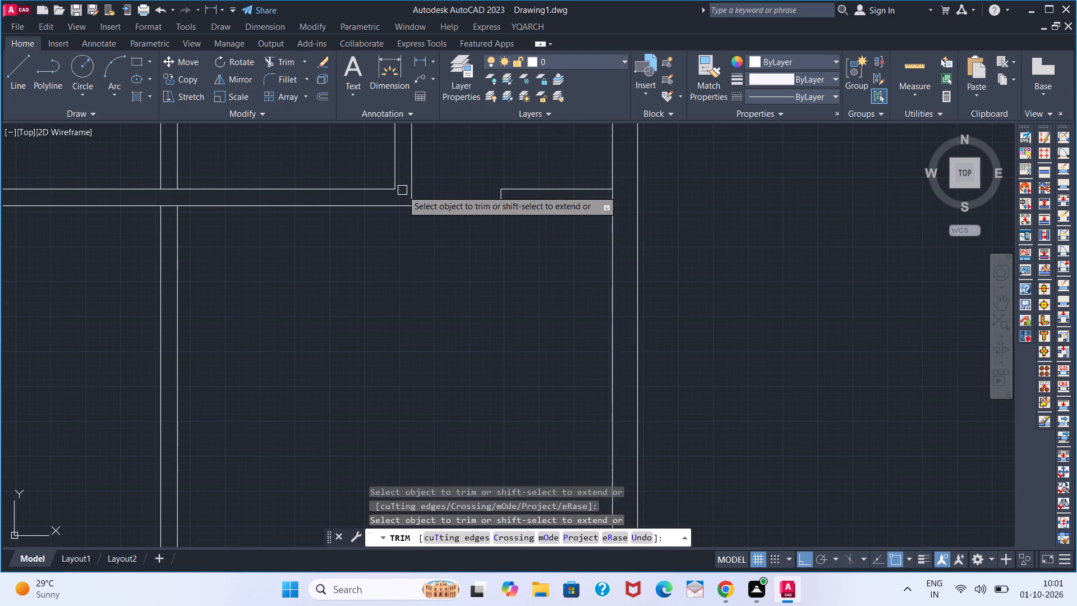
scroll(435, 258, "down", 2)
scroll(330, 235, "up", 2)
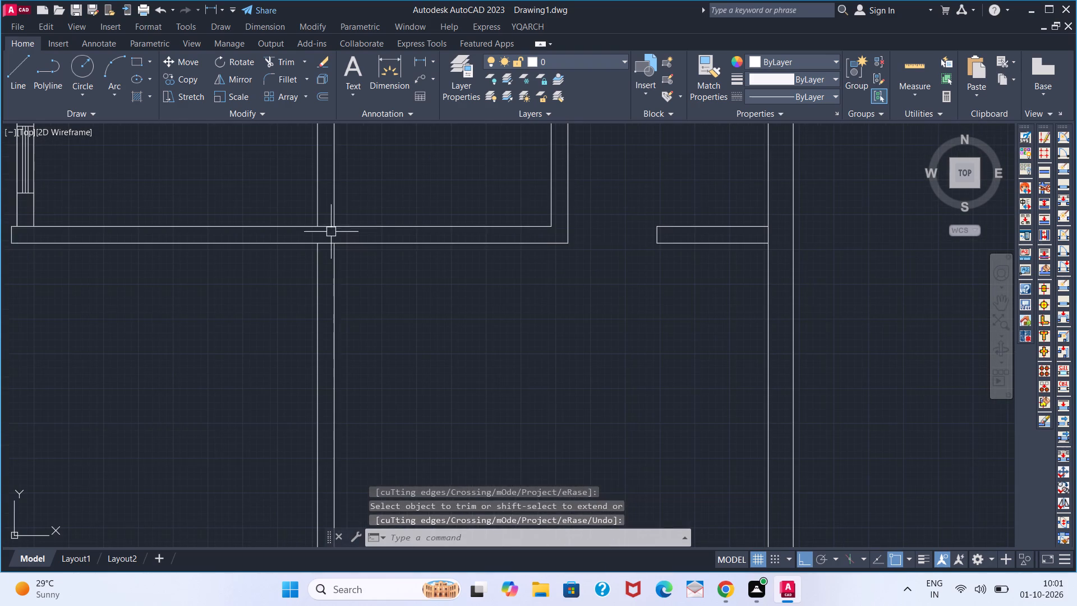
key("space")
left_click(326, 224)
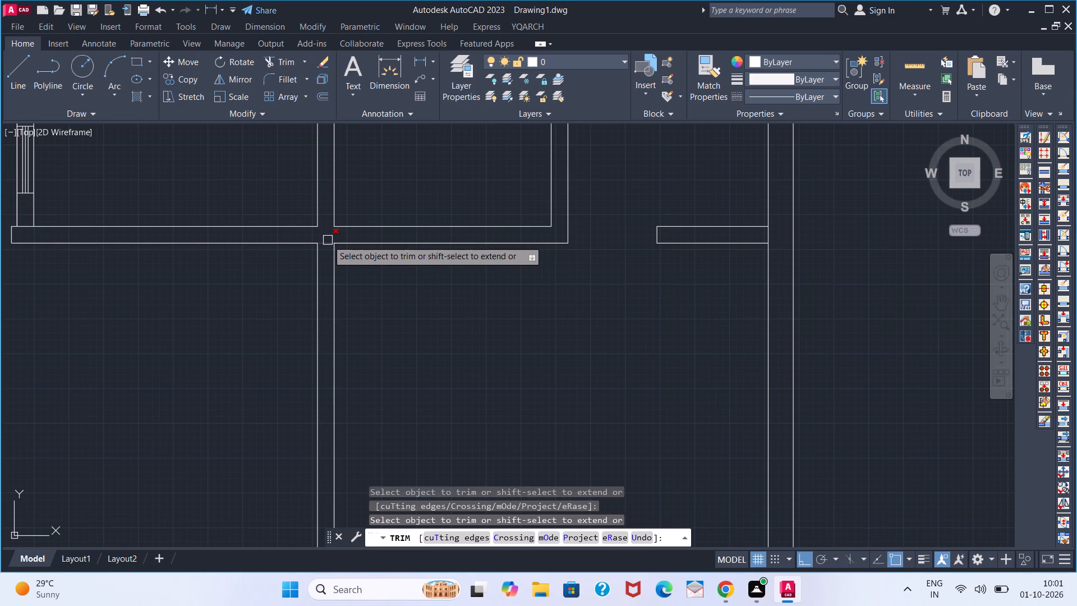
left_click(328, 240)
key("space")
Trim the rear outer wall's inner line between the faces of the three partitions that meet it.
scroll(403, 268, "down", 2)
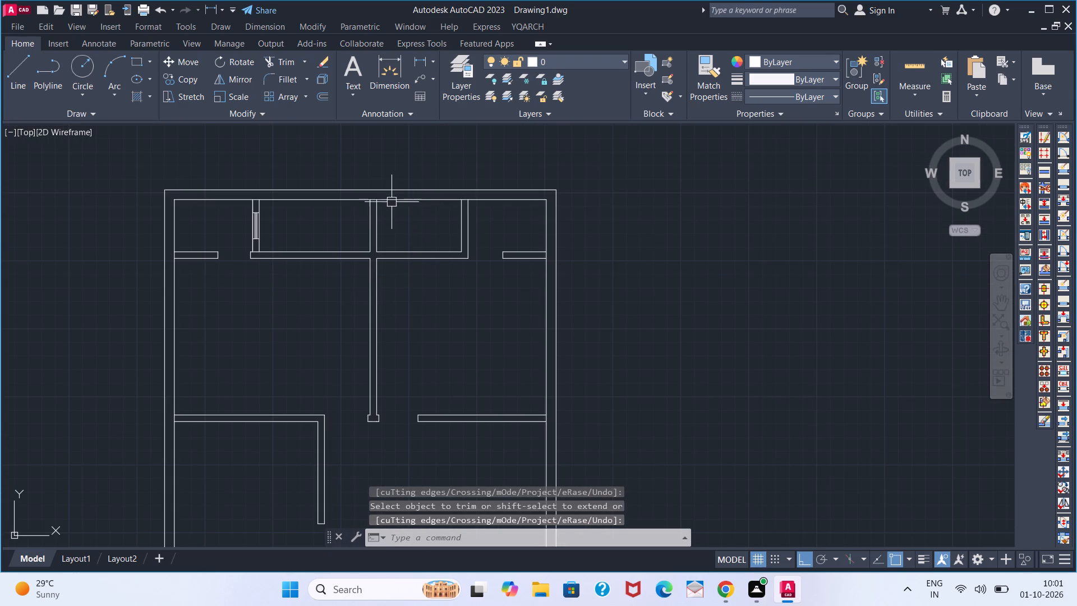
scroll(378, 201, "up", 2)
key("space")
left_click(361, 195)
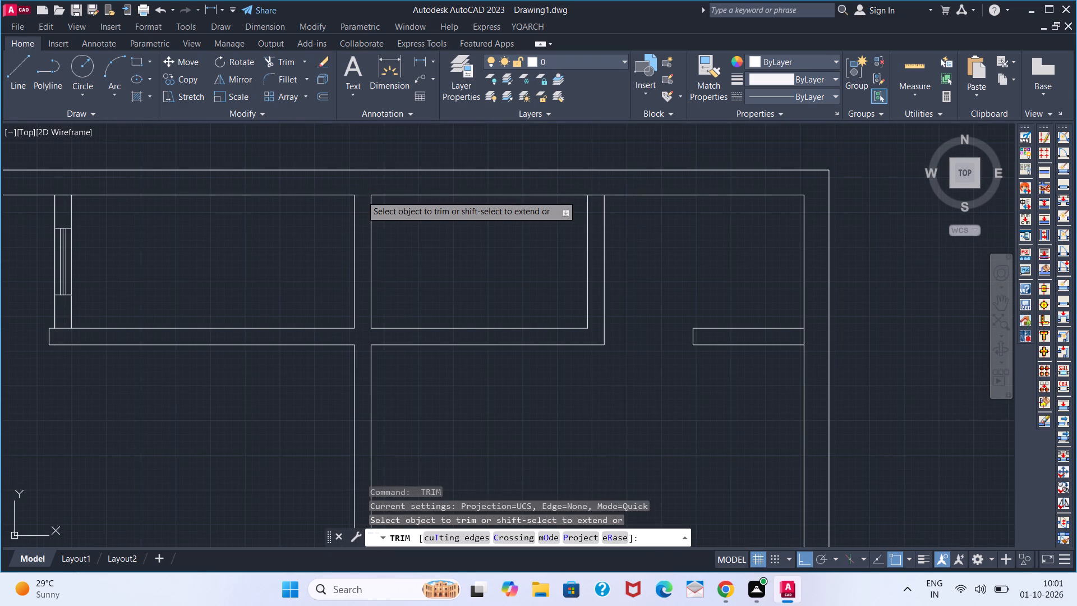
left_click(595, 199)
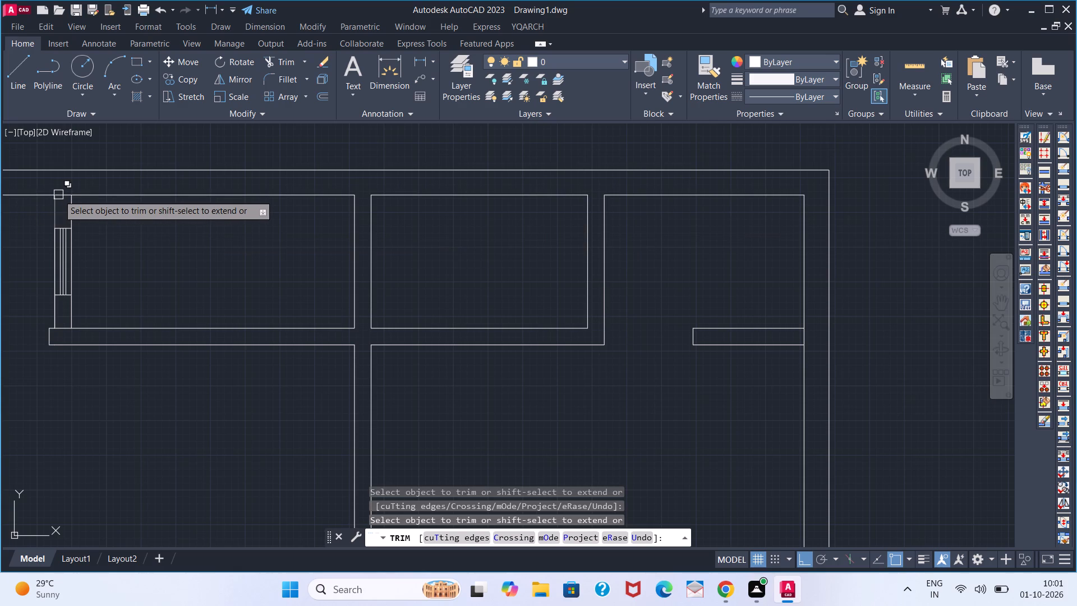
left_click(61, 195)
Trim the wall lines crossing the cross wall's junctions with the windowed left partition and the left outer wall.
scroll(39, 217, "down", 2)
scroll(48, 264, "up", 1)
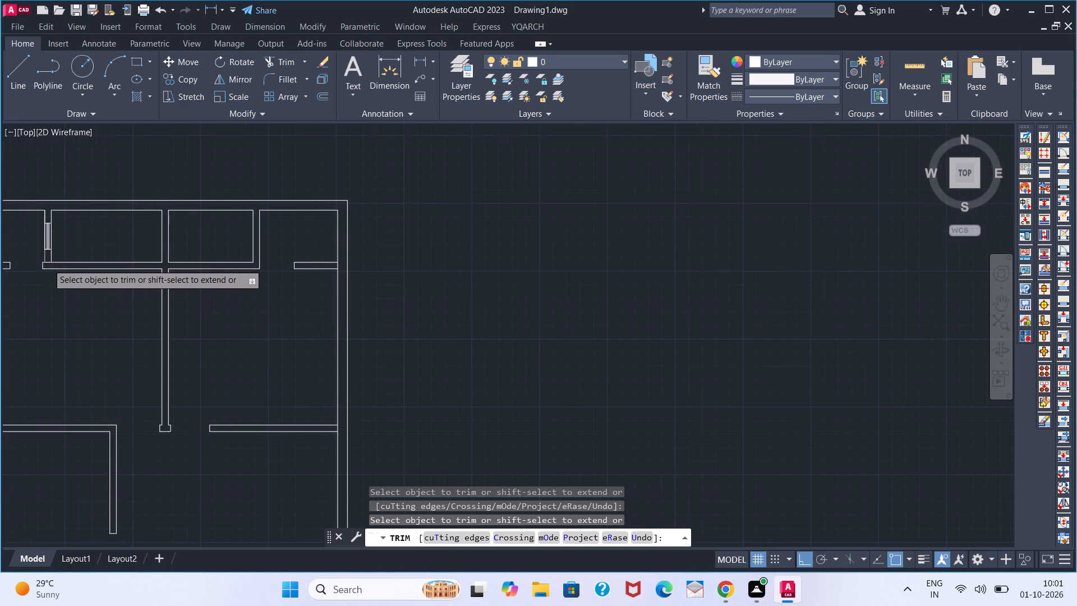
scroll(48, 264, "up", 2)
left_click(47, 253)
scroll(54, 260, "down", 4)
middle_click_drag(89, 280, 315, 271)
scroll(195, 260, "up", 4)
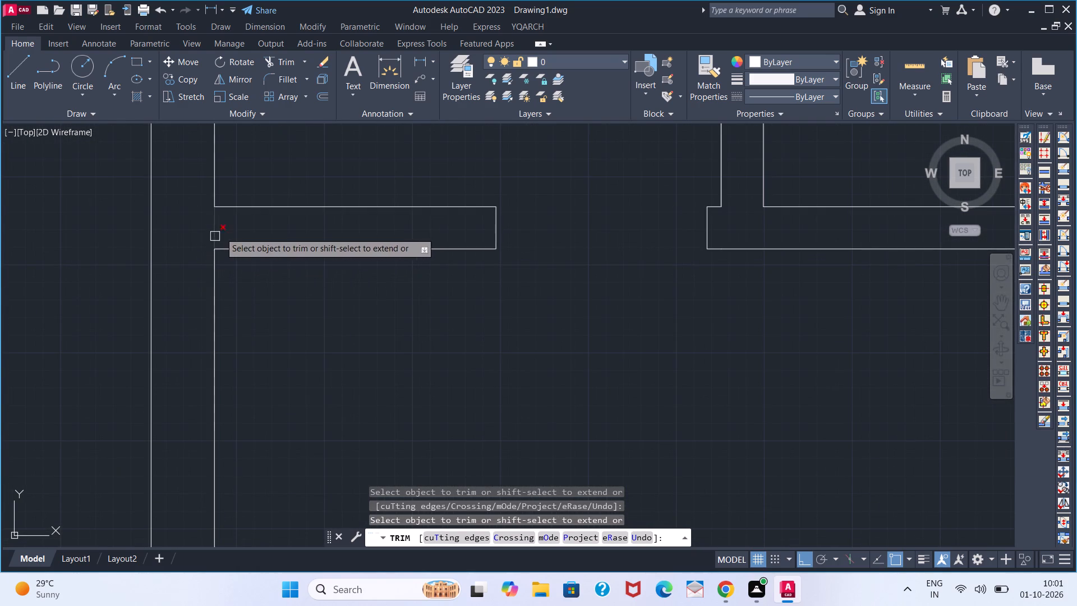
left_click(220, 232)
key("space")
key("space")
left_click(216, 236)
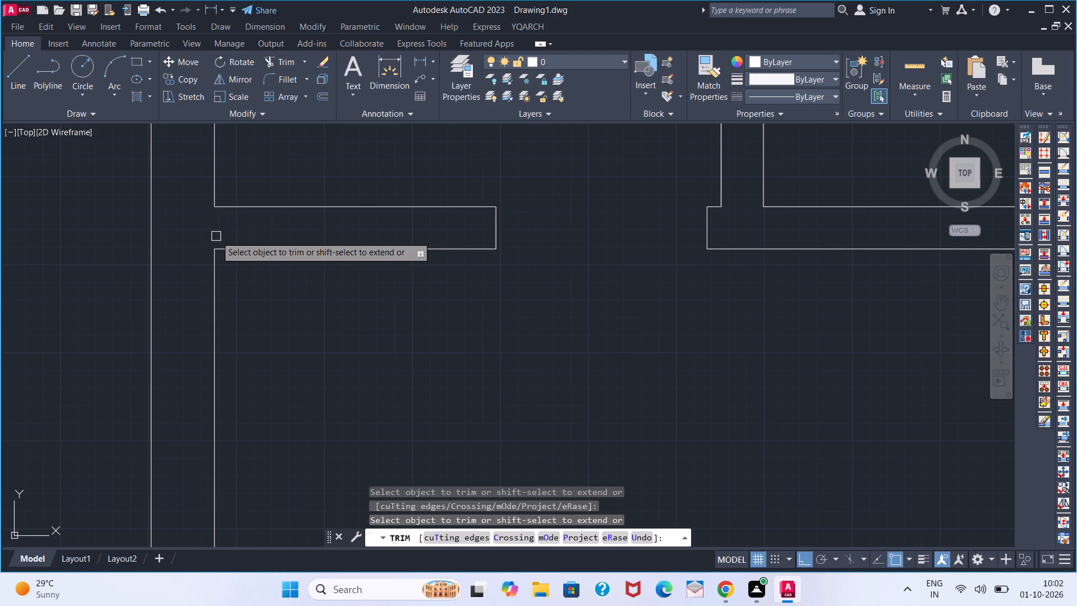
key("space")
Draw a 2" by 6" door jamb at the cross wall's end beside the right-hand rear partition.
scroll(360, 291, "down", 4)
middle_click_drag(501, 292, 307, 300)
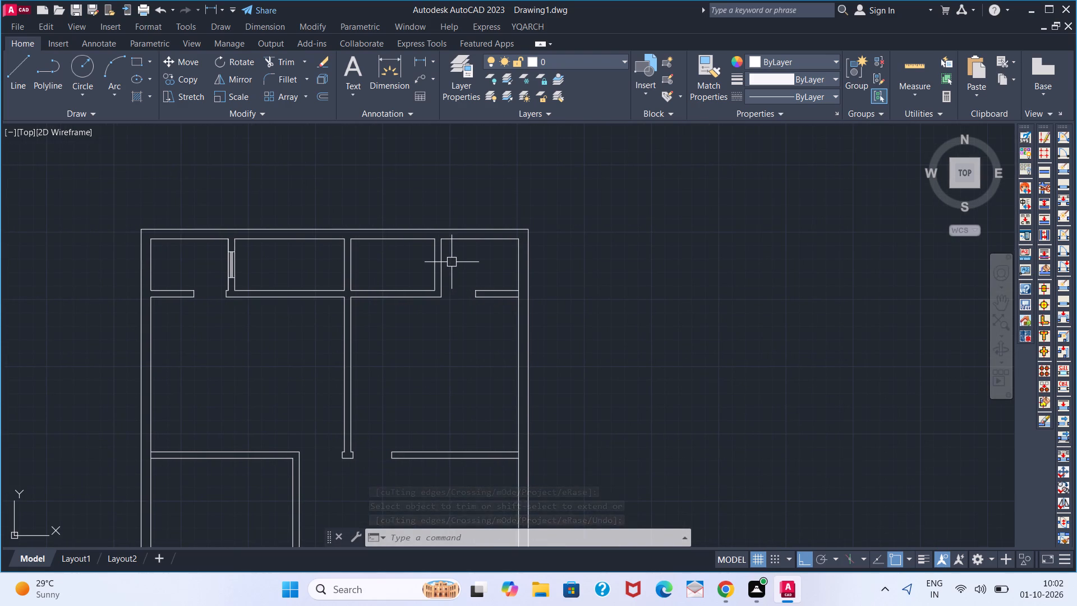
scroll(450, 250, "up", 2)
scroll(340, 279, "down", 2)
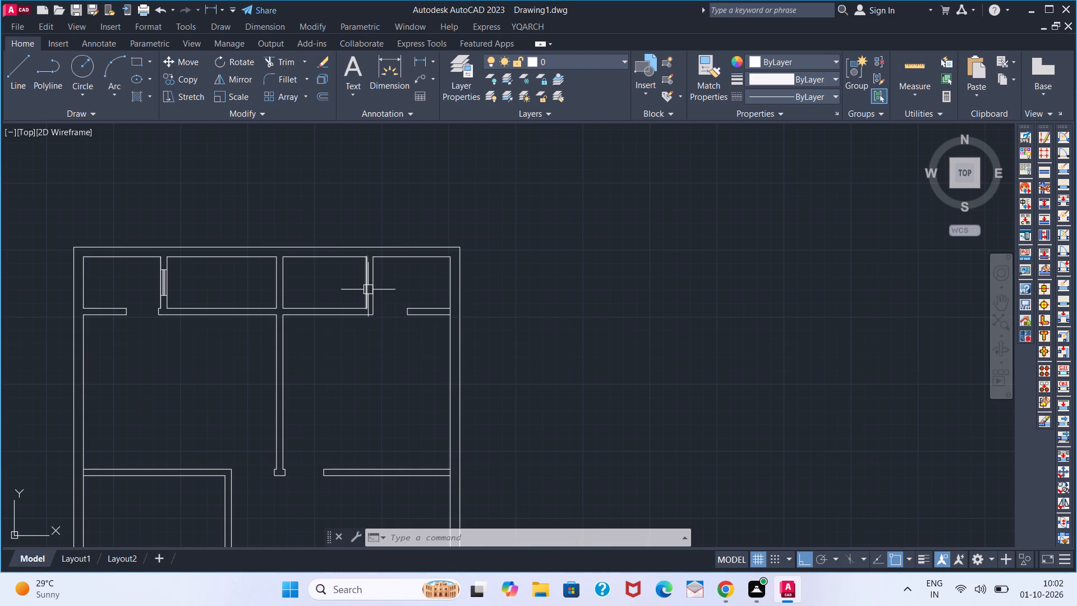
scroll(368, 290, "up", 1)
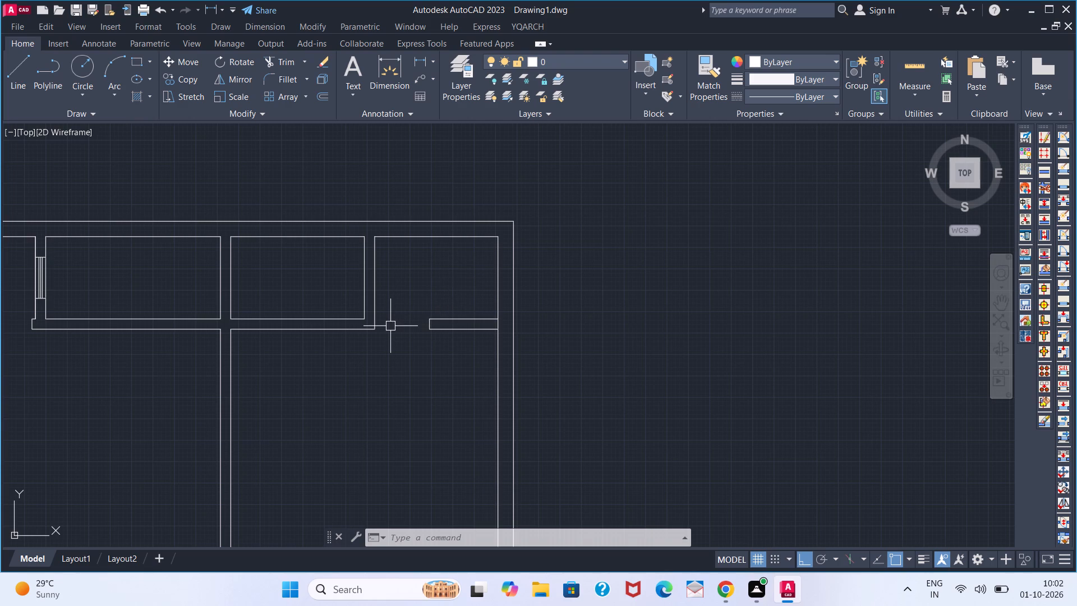
key("l")
key("Return")
scroll(379, 323, "up", 4)
left_click(349, 353)
key("2")
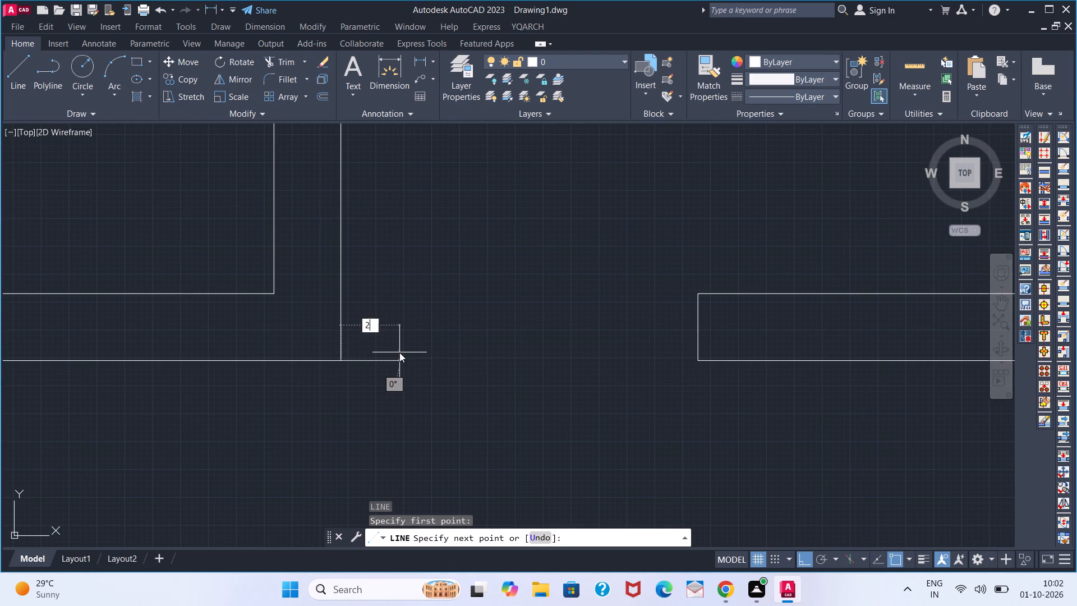
key("Return")
key("6")
key("Return")
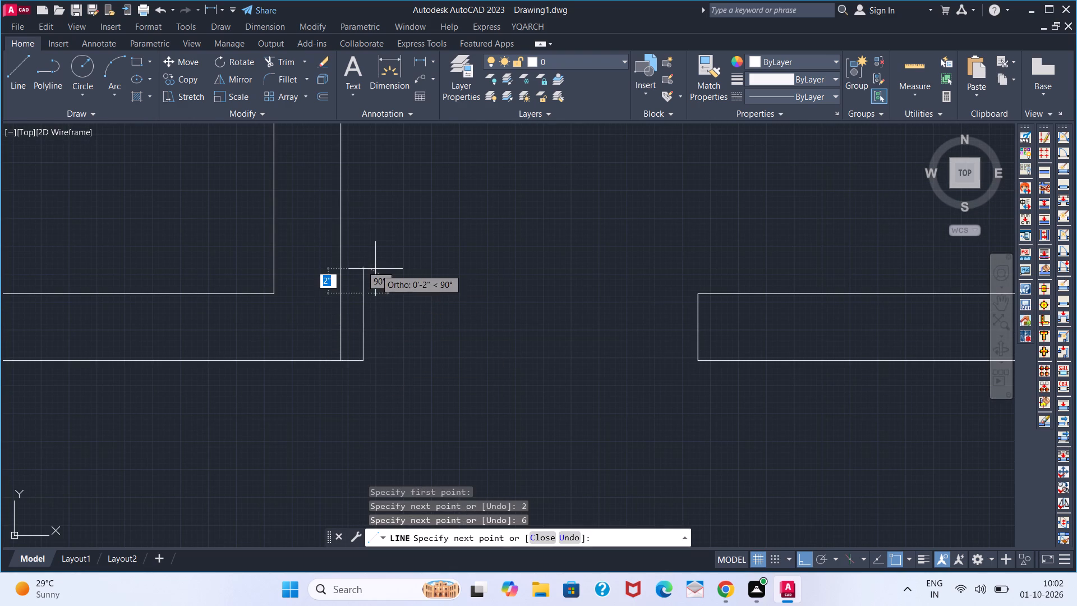
left_click(344, 296)
key("space")
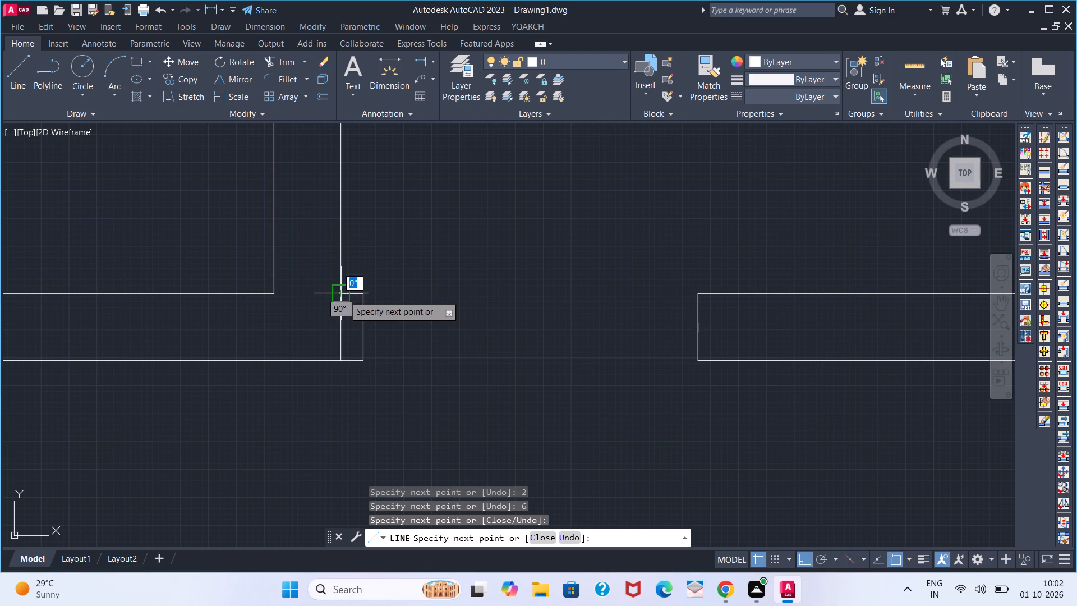
Trim the partition line that crosses between the new jamb and the cross wall.
type("TR")
key("space")
left_click(338, 315)
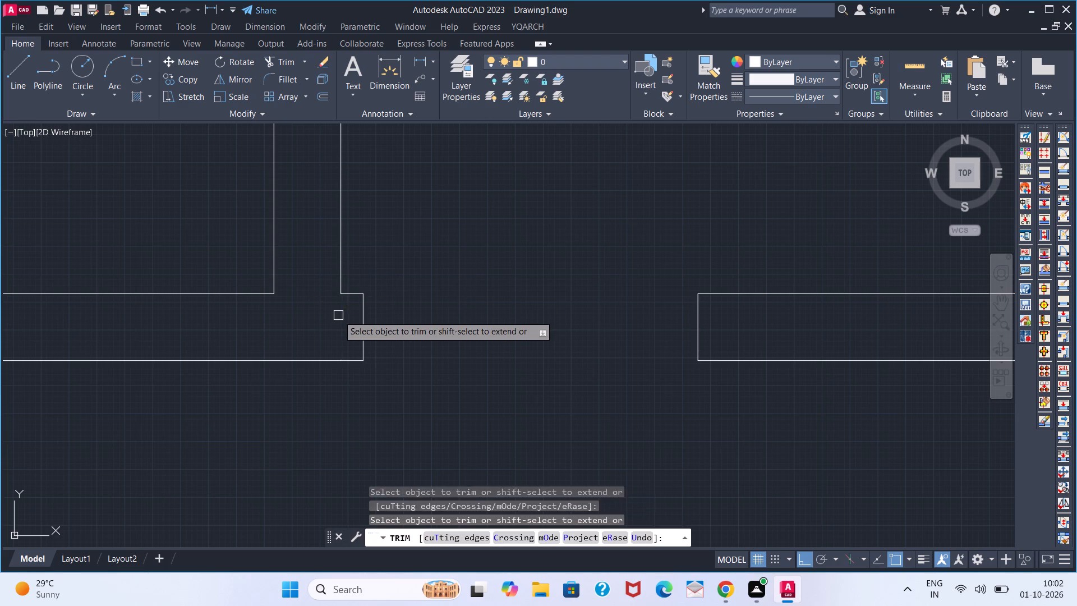
key("space")
Copy the window from the left rear partition to the matching place in the right-hand rear partition.
scroll(332, 316, "down", 5)
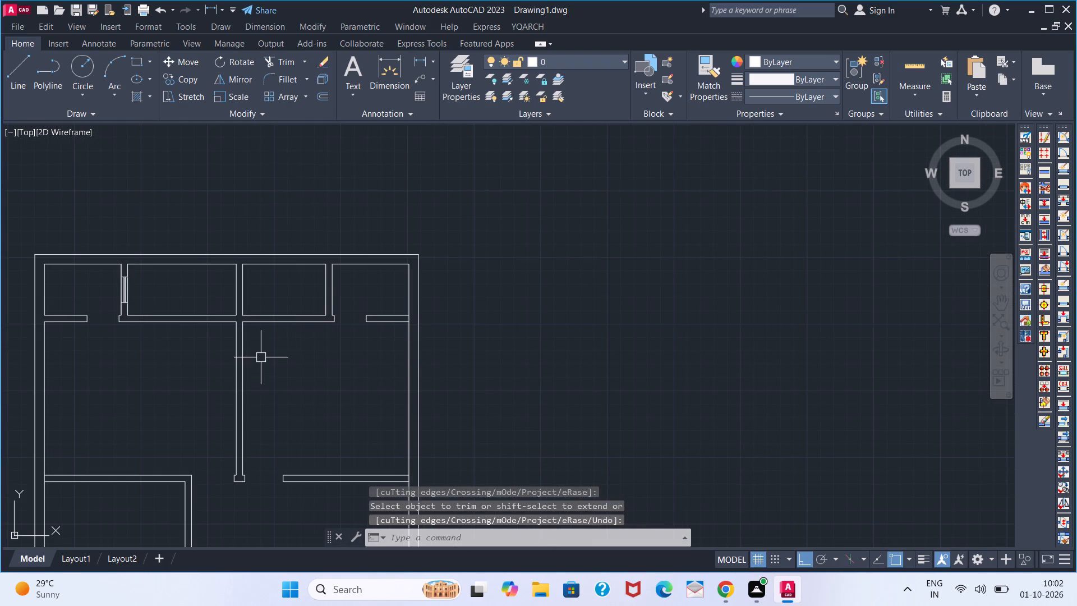
middle_click_drag(277, 352, 286, 365)
scroll(104, 312, "up", 3)
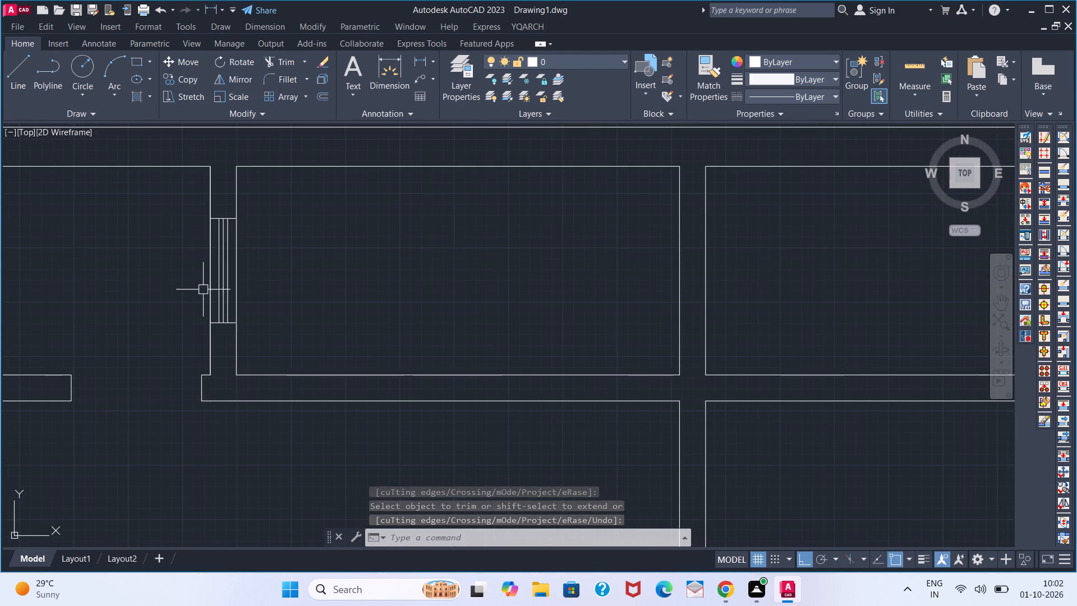
left_click(223, 291)
key("c")
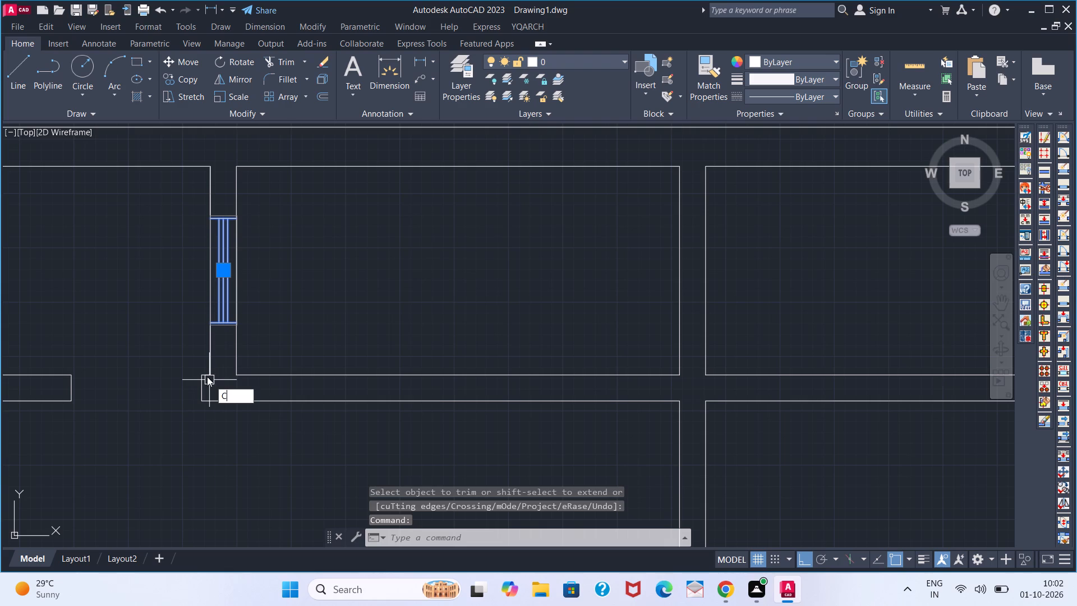
key("p")
key("BackSpace")
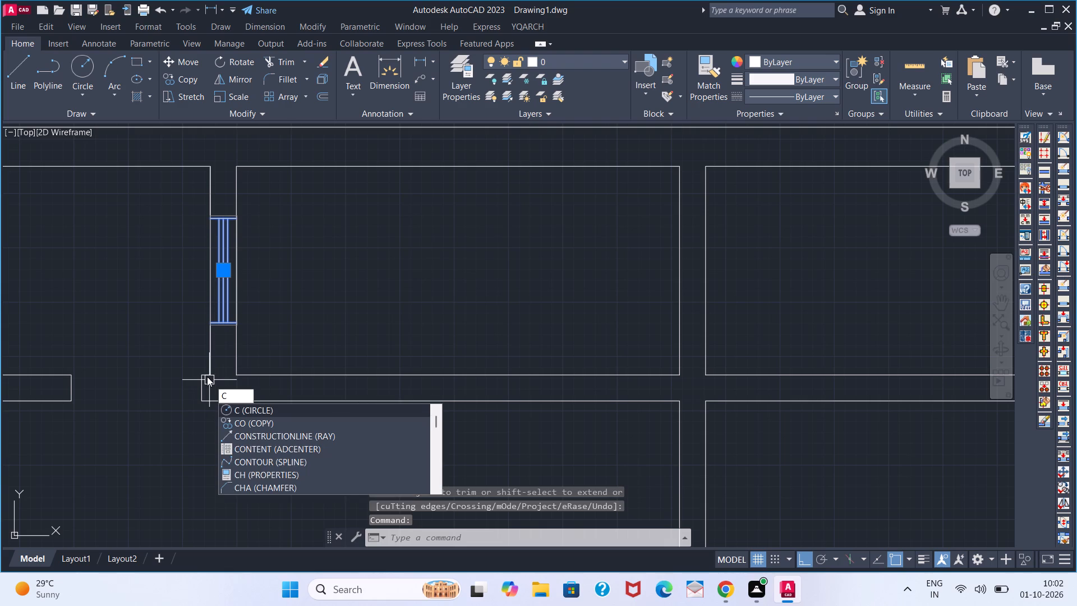
key("o")
key("Return")
scroll(195, 359, "down", 1)
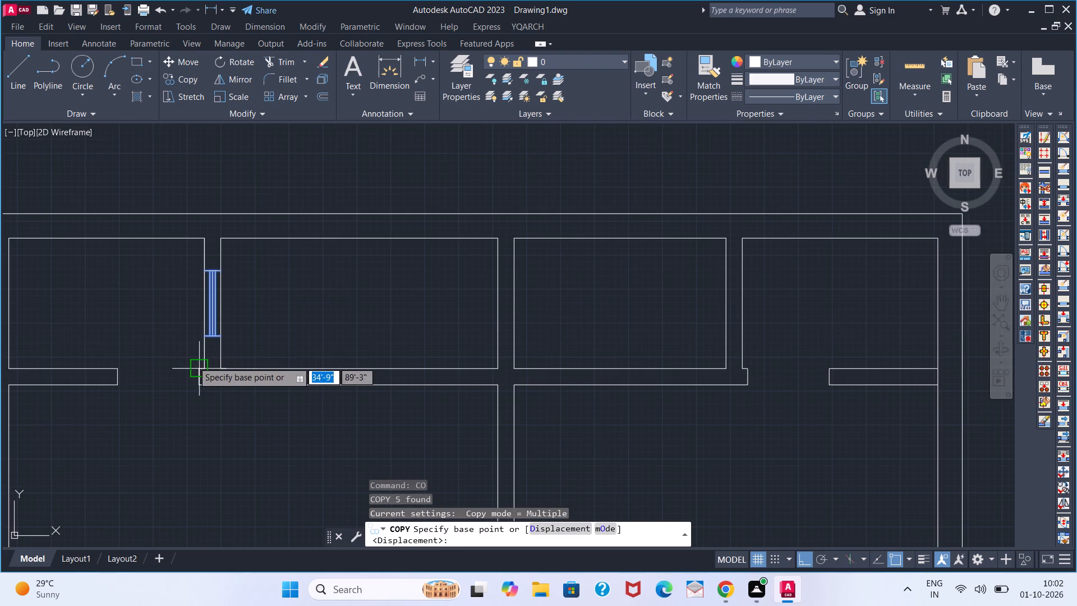
left_click(220, 342)
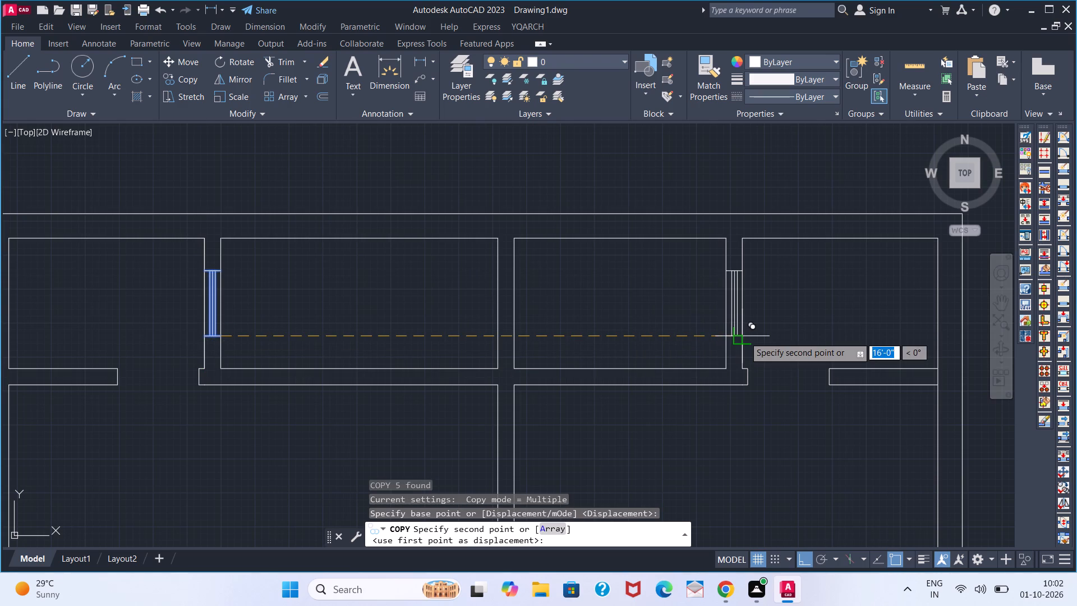
left_click(744, 337)
key("space")
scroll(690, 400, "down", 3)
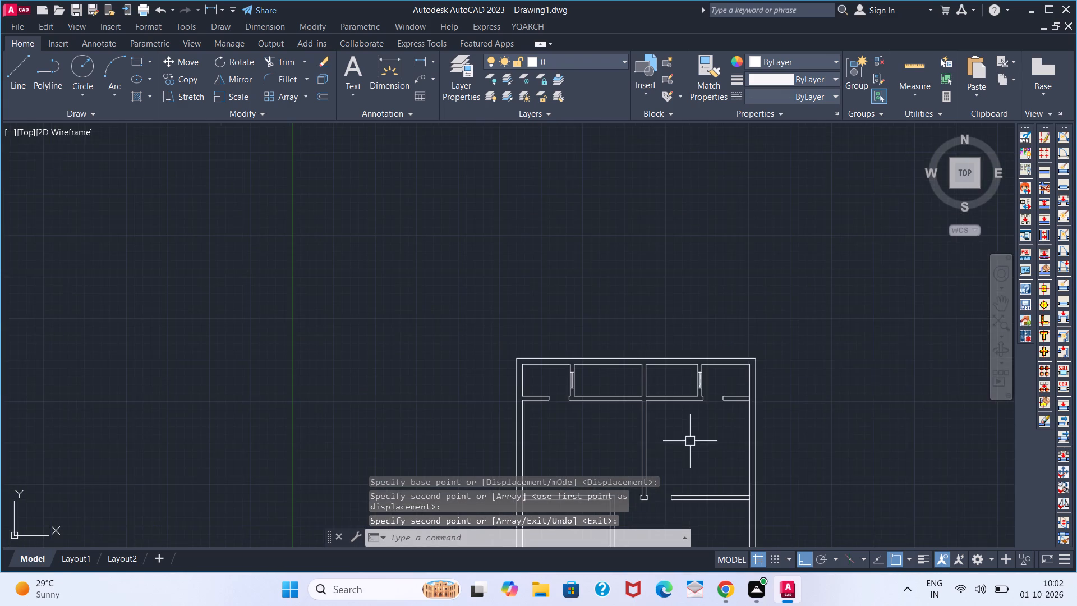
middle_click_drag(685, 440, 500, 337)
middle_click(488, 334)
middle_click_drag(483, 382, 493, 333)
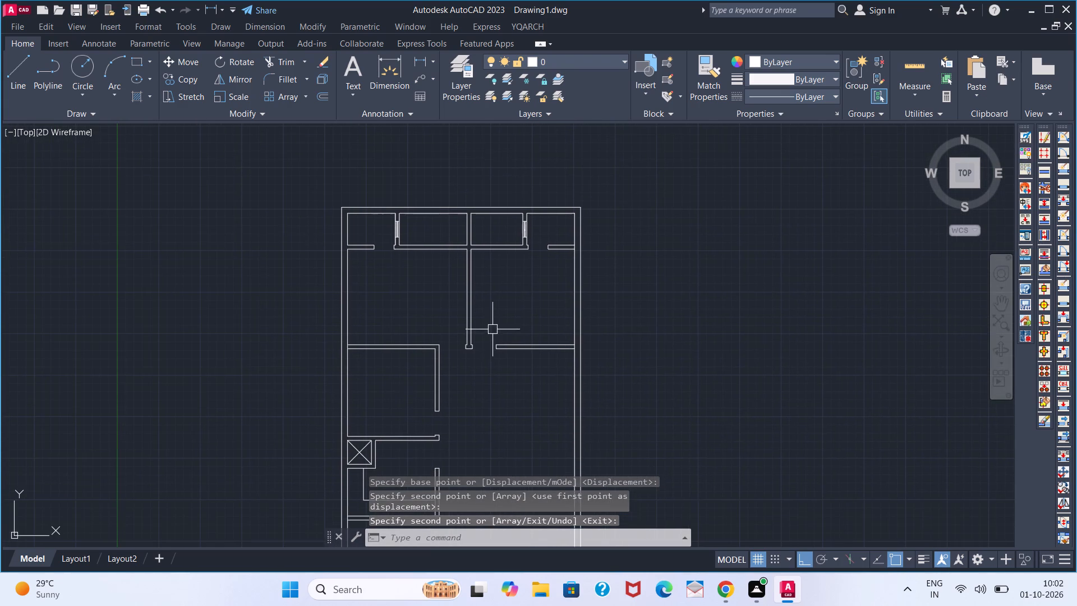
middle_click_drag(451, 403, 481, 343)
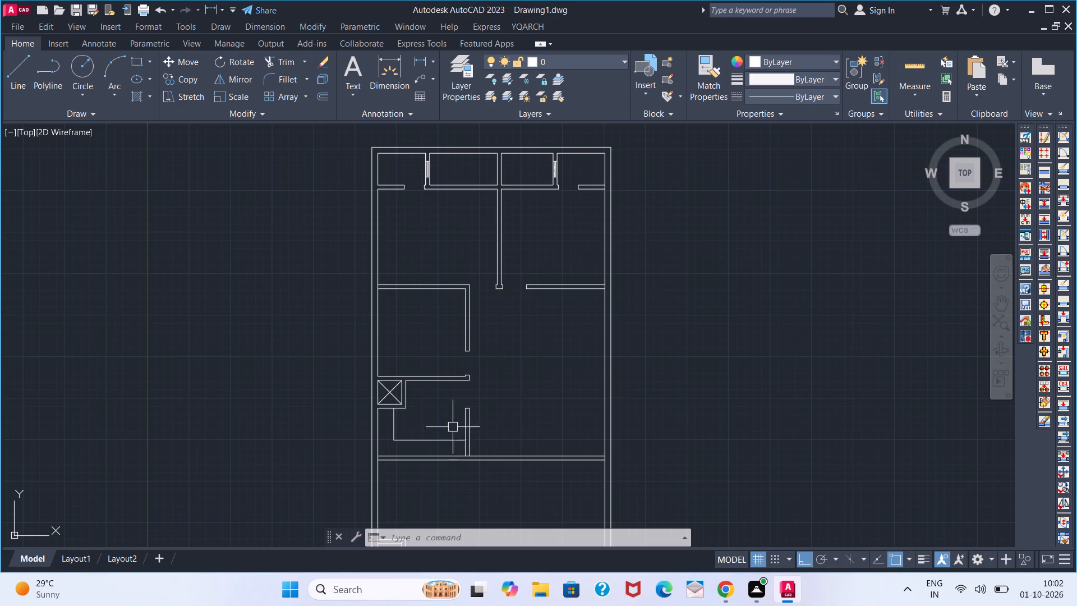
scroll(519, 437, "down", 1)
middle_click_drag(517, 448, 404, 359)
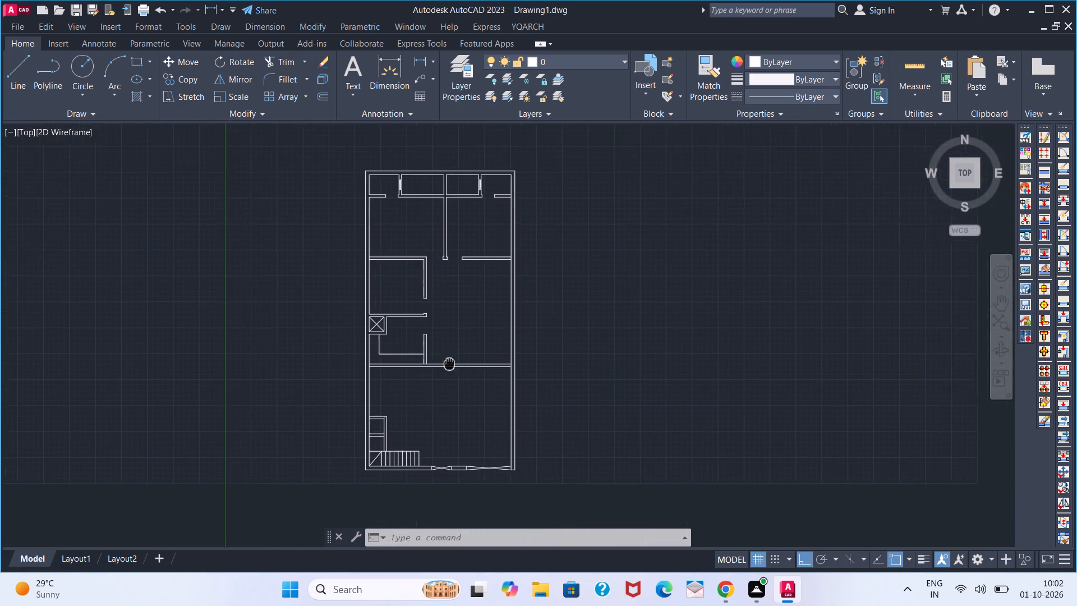
Trim the inner wall lines crossing the corner and partition junction of the small enclosure beside the staircase.
middle_click_drag(404, 359, 395, 359)
scroll(342, 435, "up", 2)
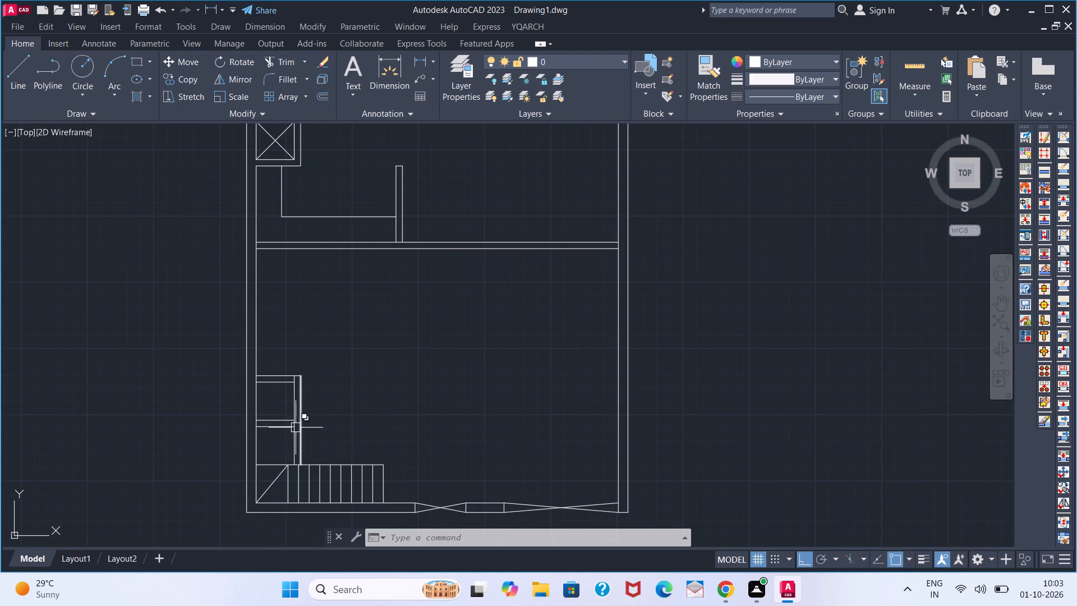
type("TR")
key("space")
scroll(288, 379, "up", 3)
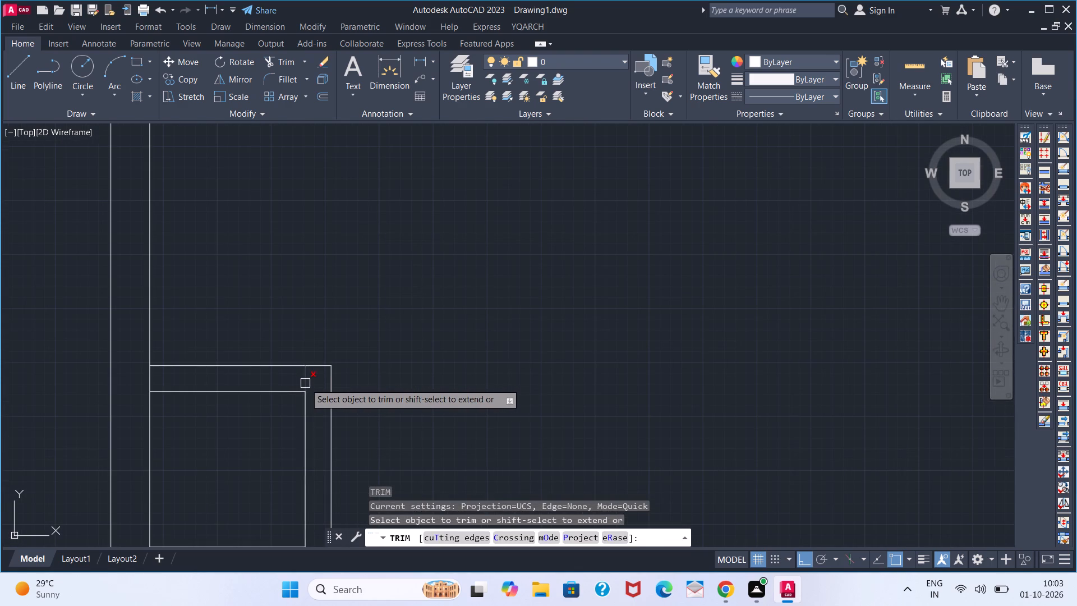
left_click(305, 383)
scroll(302, 434, "down", 3)
middle_click_drag(298, 442, 312, 383)
scroll(312, 406, "up", 3)
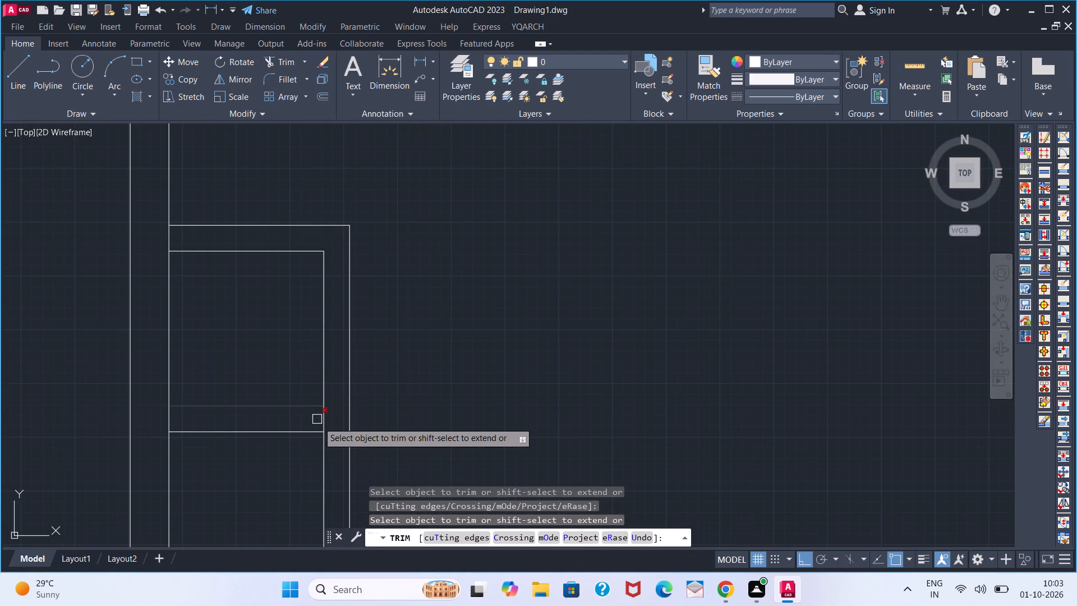
left_click(324, 423)
key("c")
key("Escape")
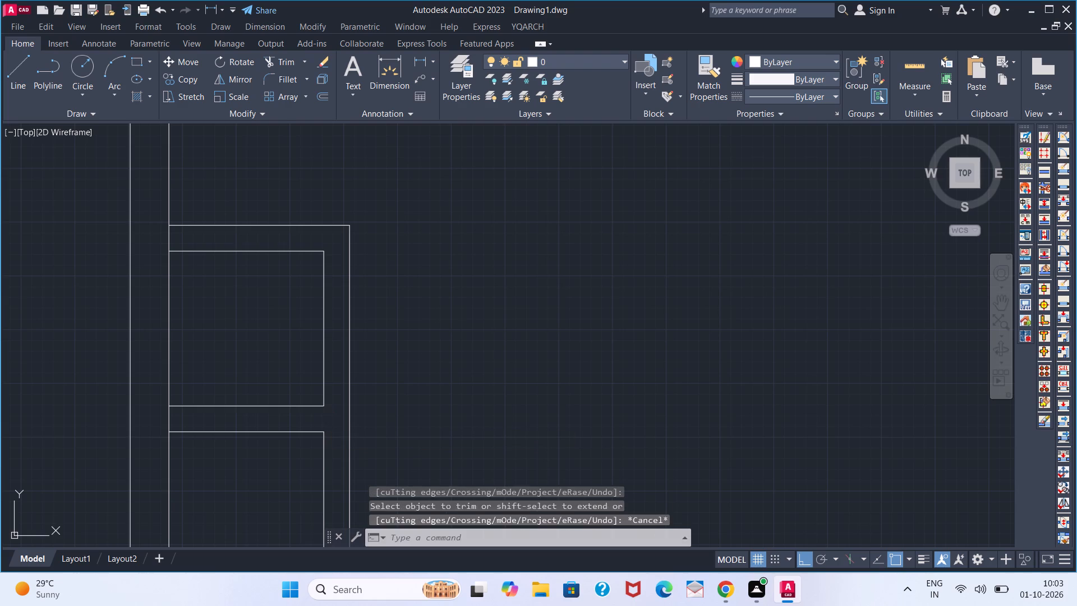
key("Escape")
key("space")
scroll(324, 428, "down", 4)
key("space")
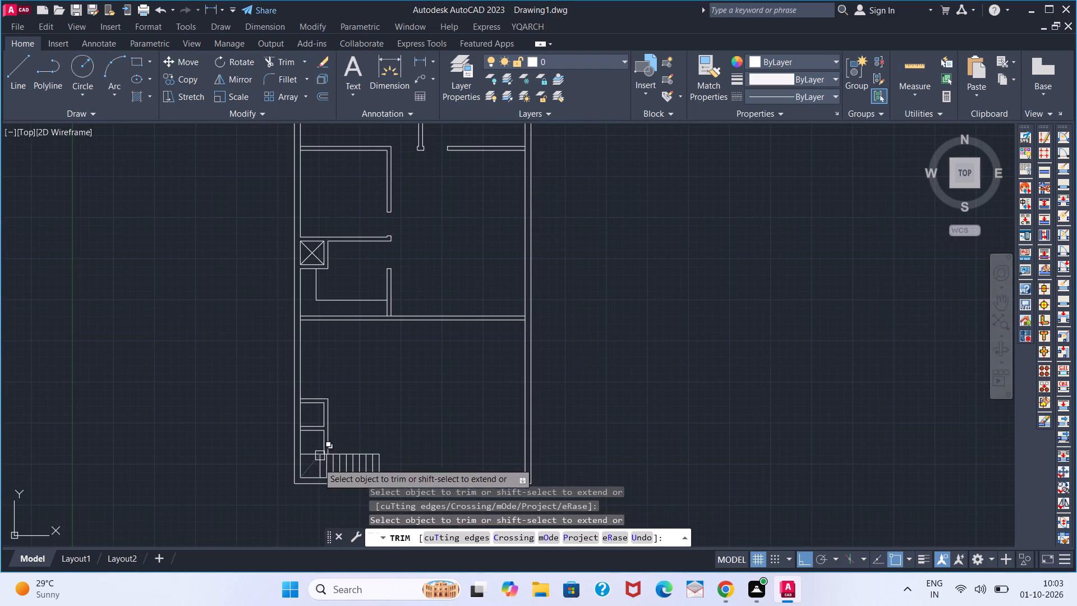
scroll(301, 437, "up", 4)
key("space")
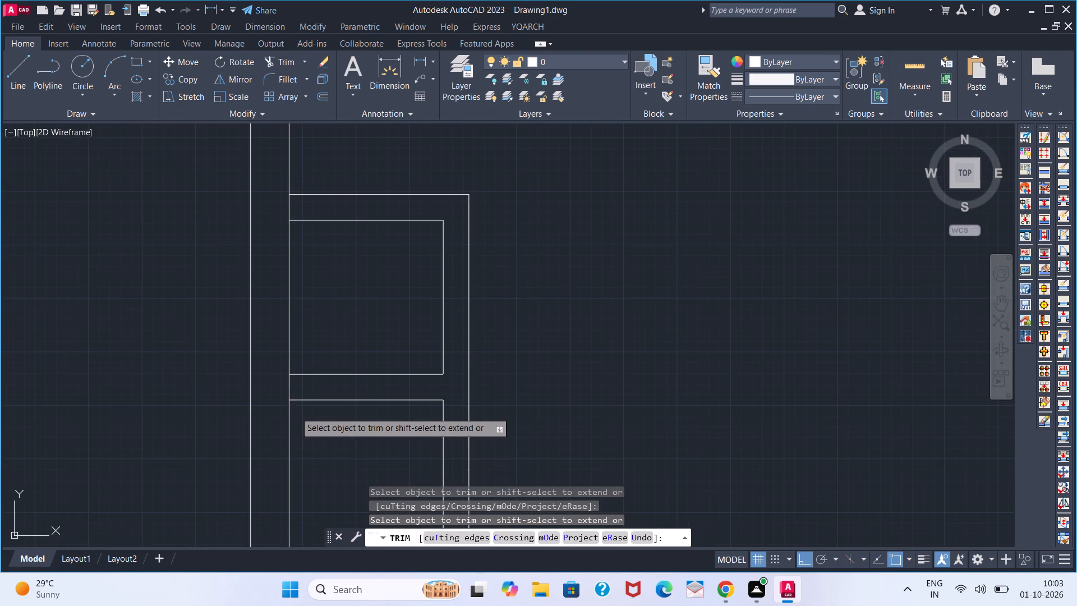
Draw a line along the staircase's starting edge, from the front wall to the flight's inner edge.
scroll(294, 440, "down", 5)
middle_click_drag(357, 462, 260, 394)
middle_click(254, 393)
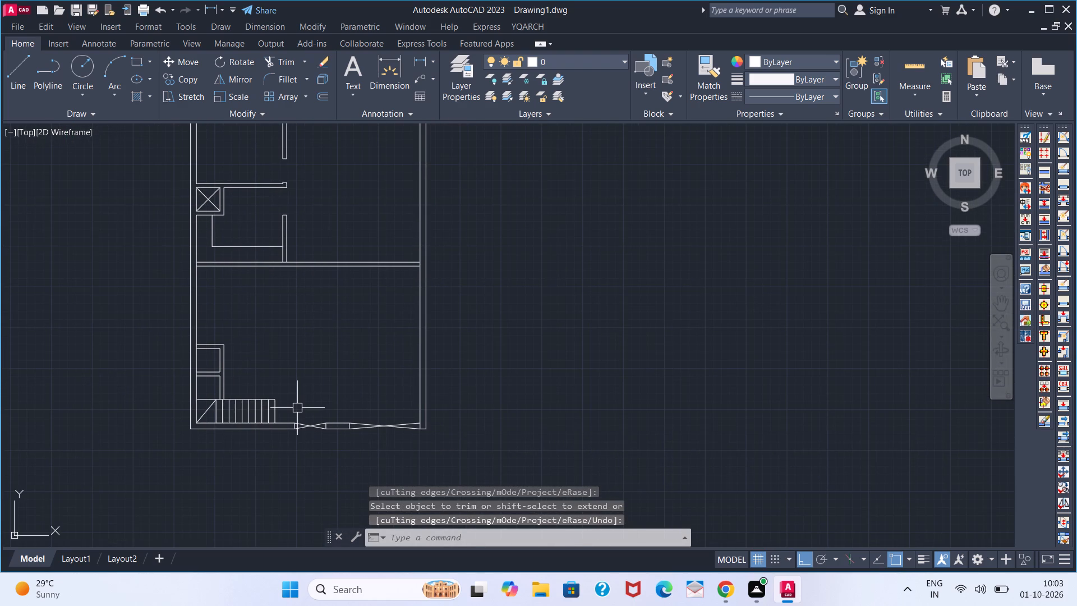
key("l")
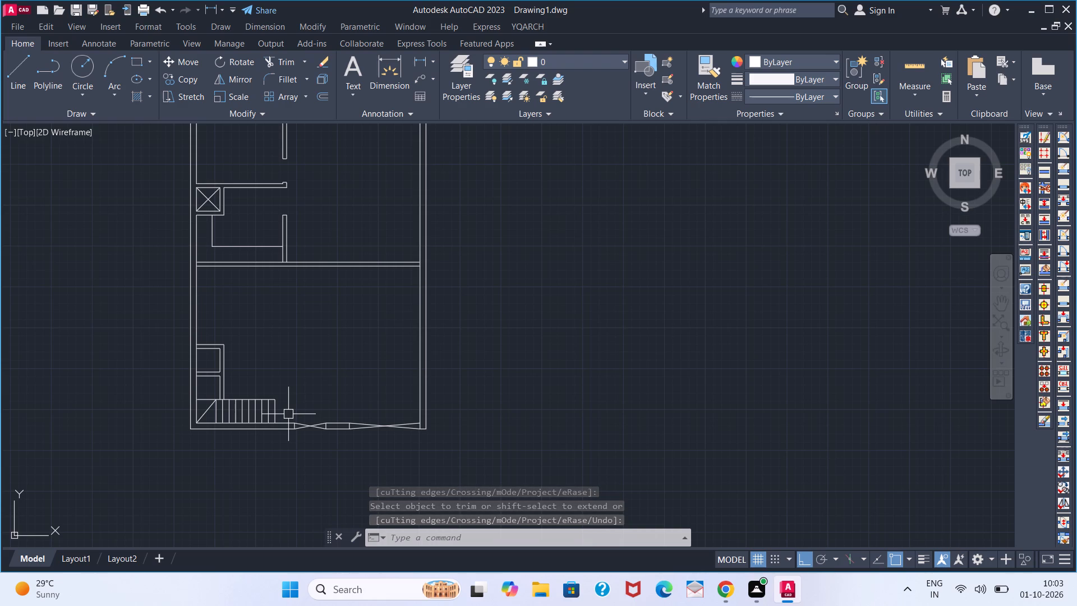
key("space")
scroll(274, 424, "up", 3)
left_click(273, 424)
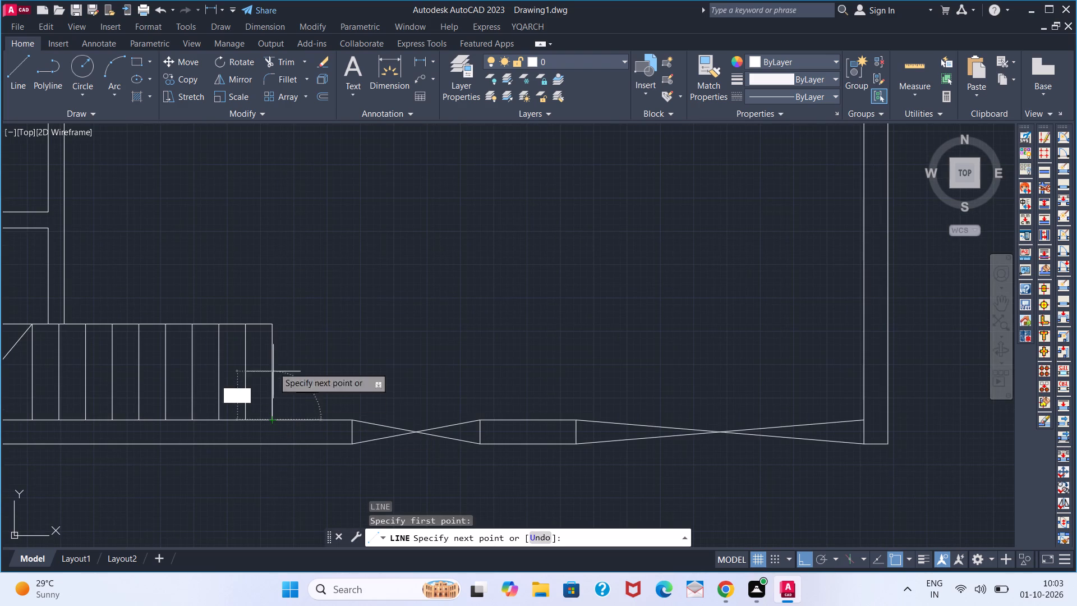
left_click(268, 319)
key("space")
Draw the stair centre line 8'-9" from the starting edge's midpoint to the landing diagonal's midpoint, turning it up to the landing's edge.
type("C")
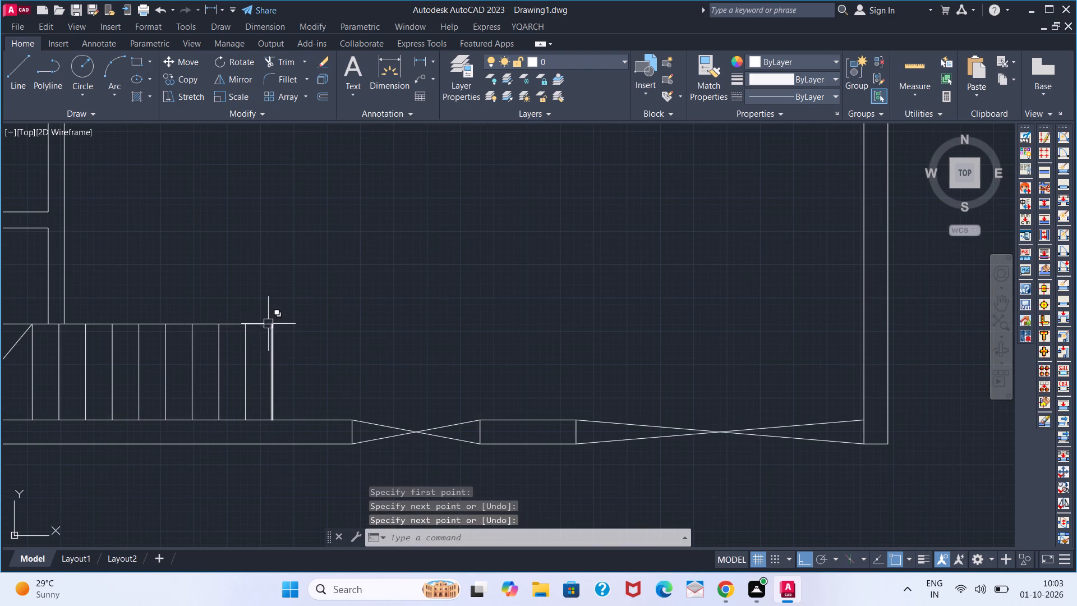
key("l")
key("Return")
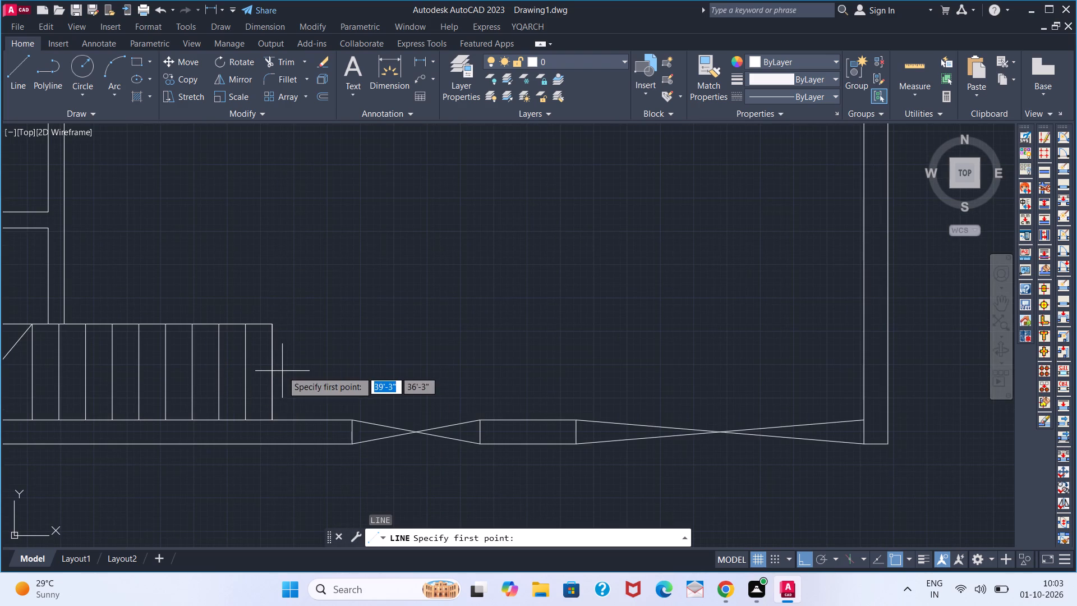
left_click(274, 374)
scroll(165, 386, "down", 3)
scroll(131, 388, "up", 3)
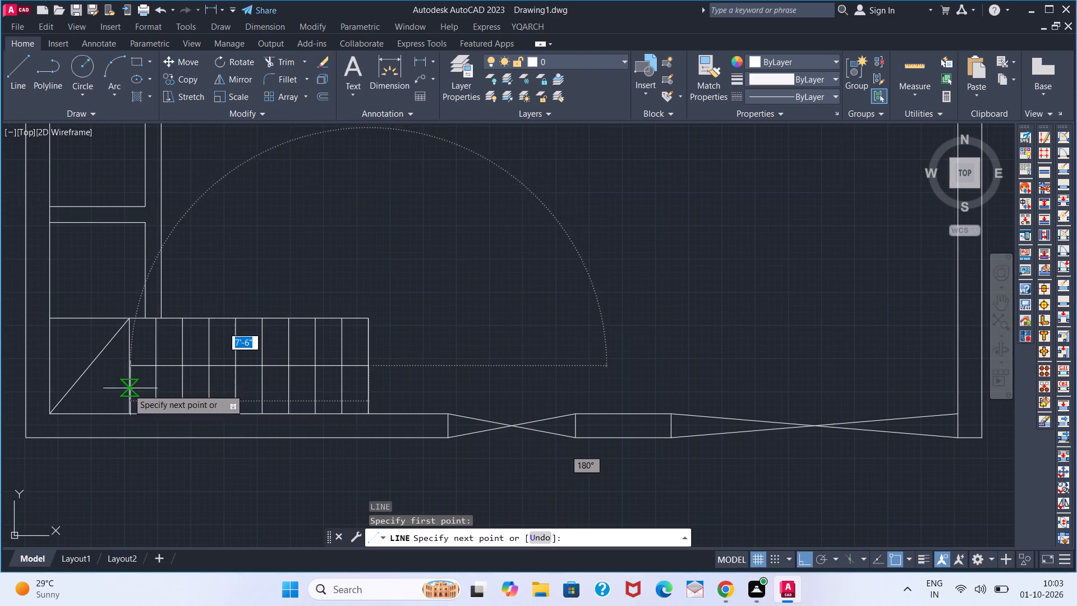
left_click(87, 370)
left_click(95, 322)
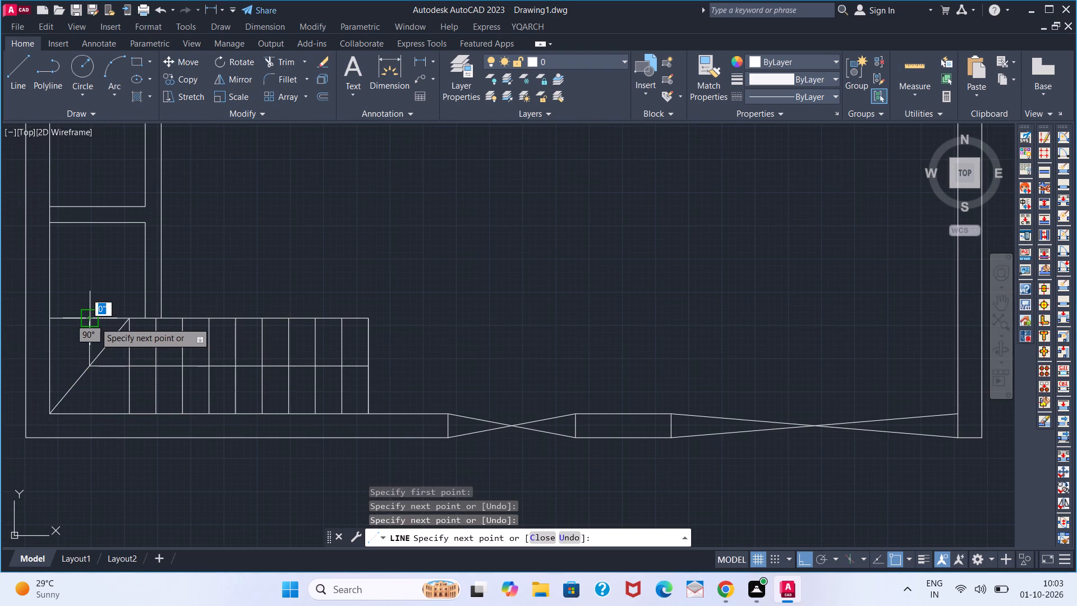
key("space")
left_click(86, 335)
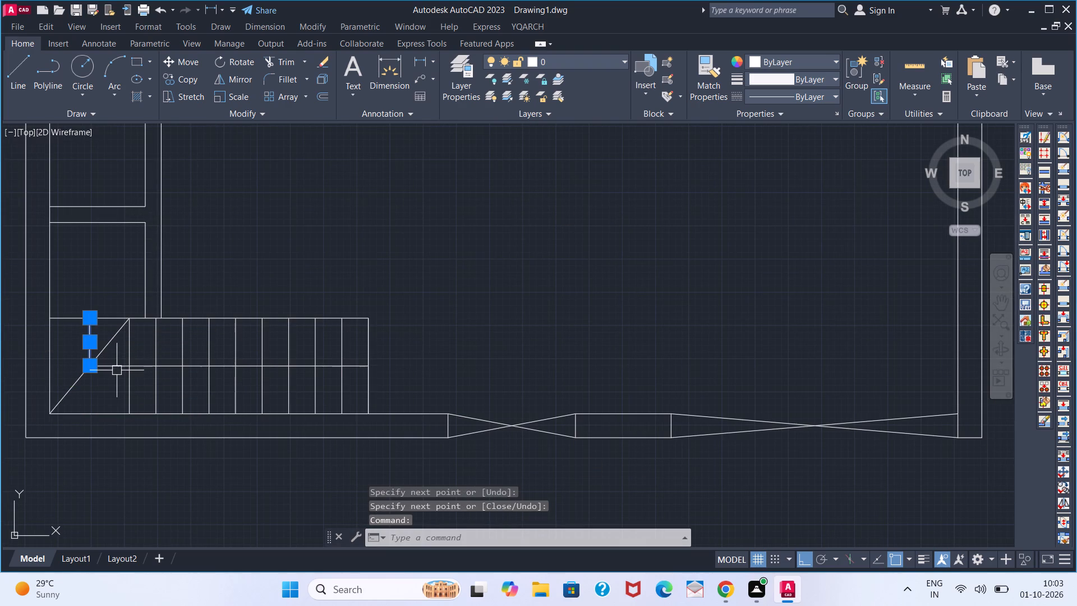
key("Escape")
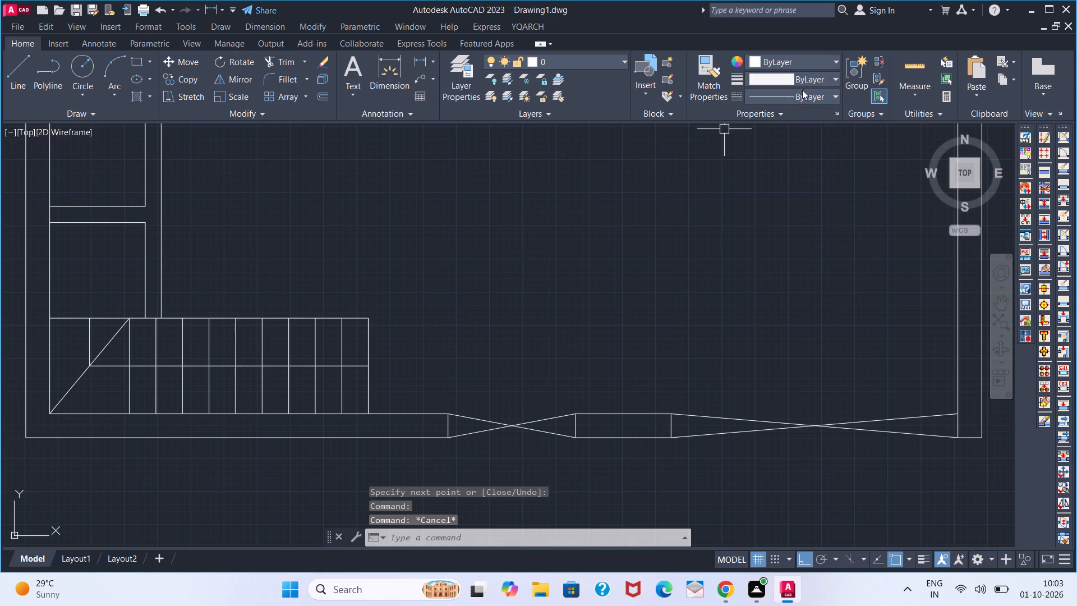
Load the DASHED linetype from acad.lin and make it the current linetype.
left_click(803, 89)
left_click(793, 160)
left_click(646, 178)
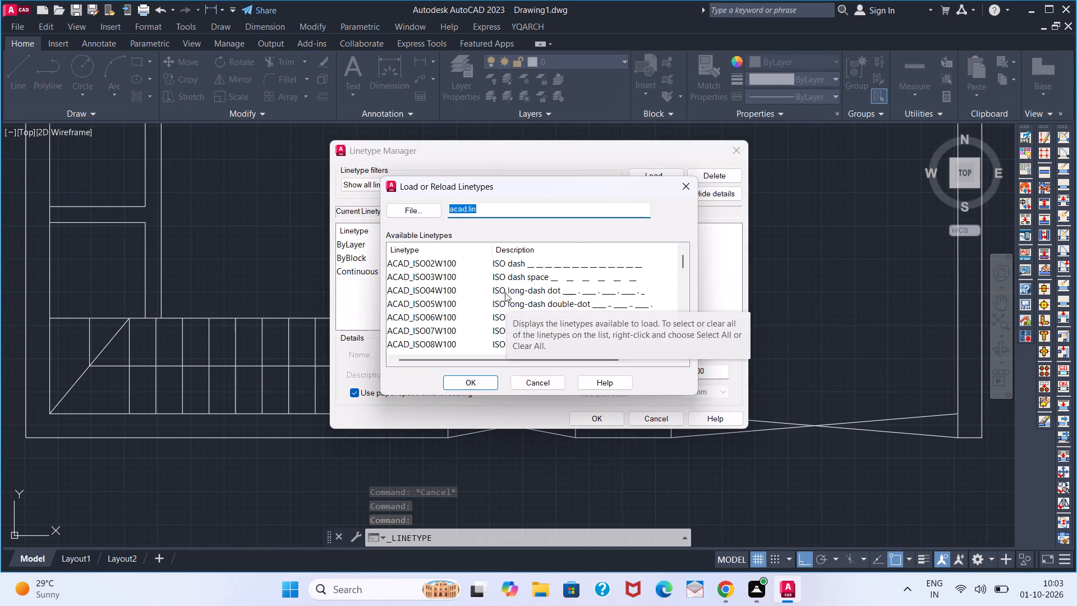
scroll(512, 324, "down", 6)
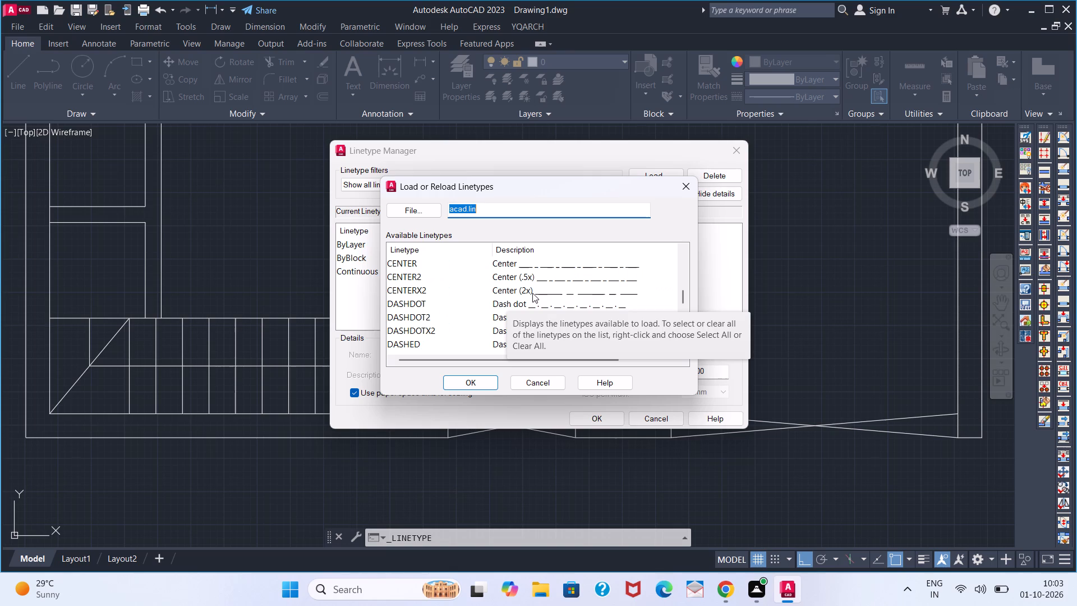
scroll(531, 295, "down", 2)
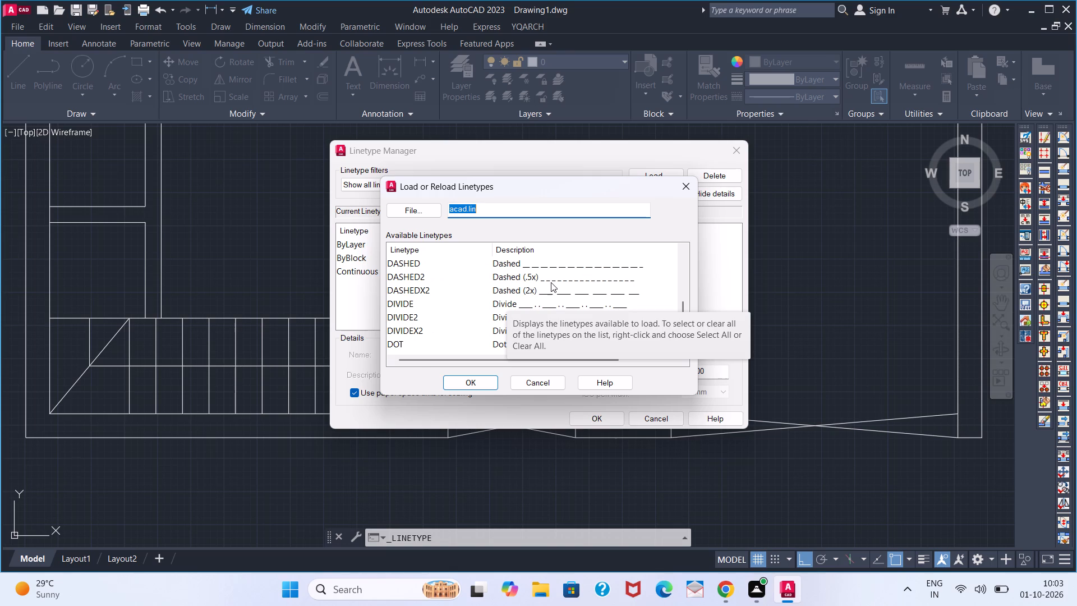
scroll(522, 278, "up", 2)
scroll(522, 278, "down", 2)
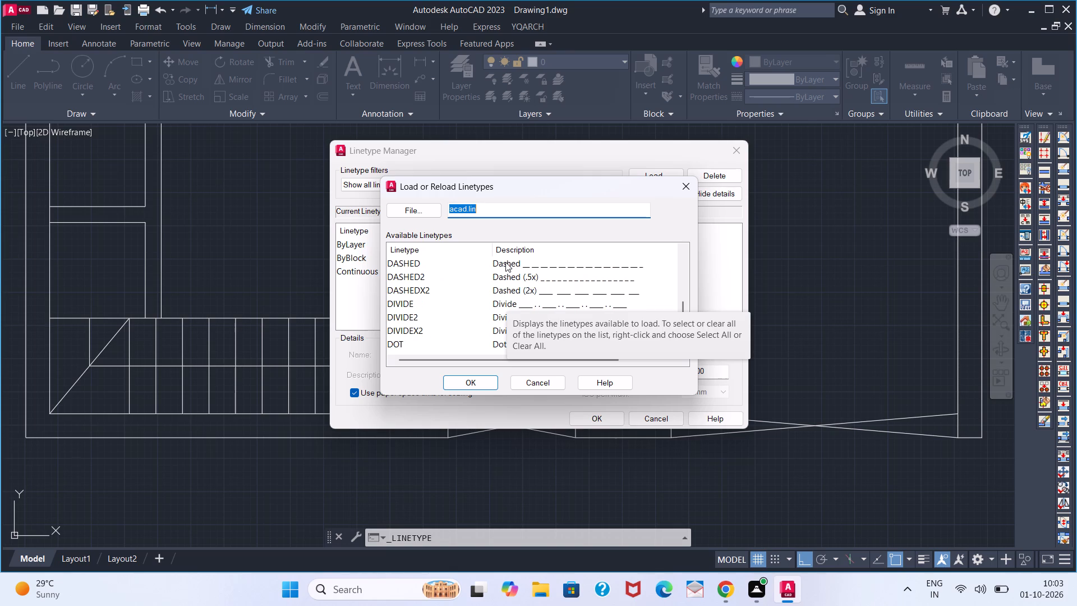
left_click(505, 262)
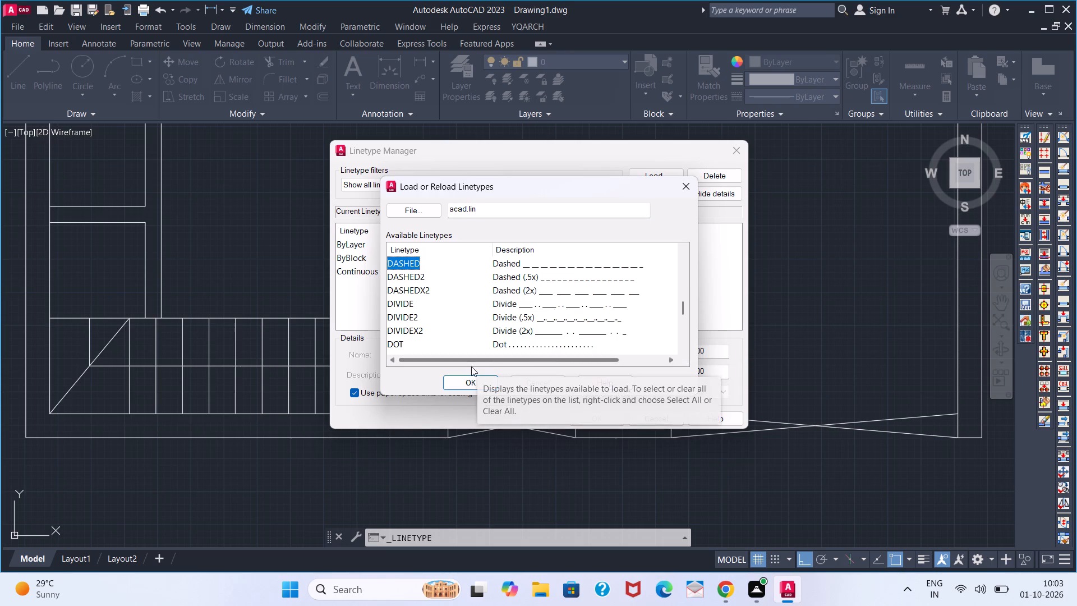
left_click(463, 386)
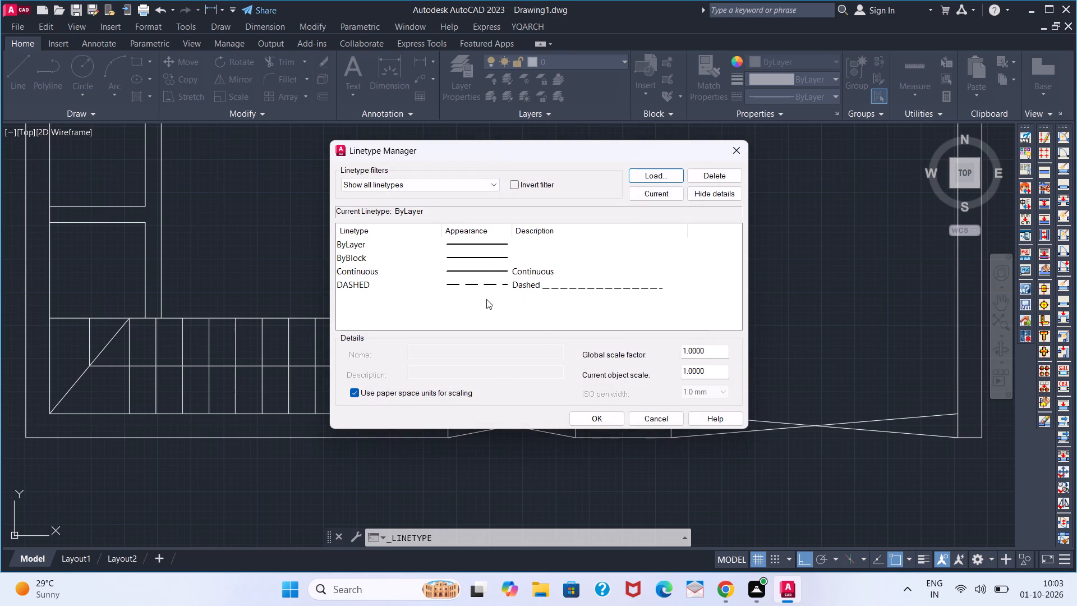
left_click(604, 411)
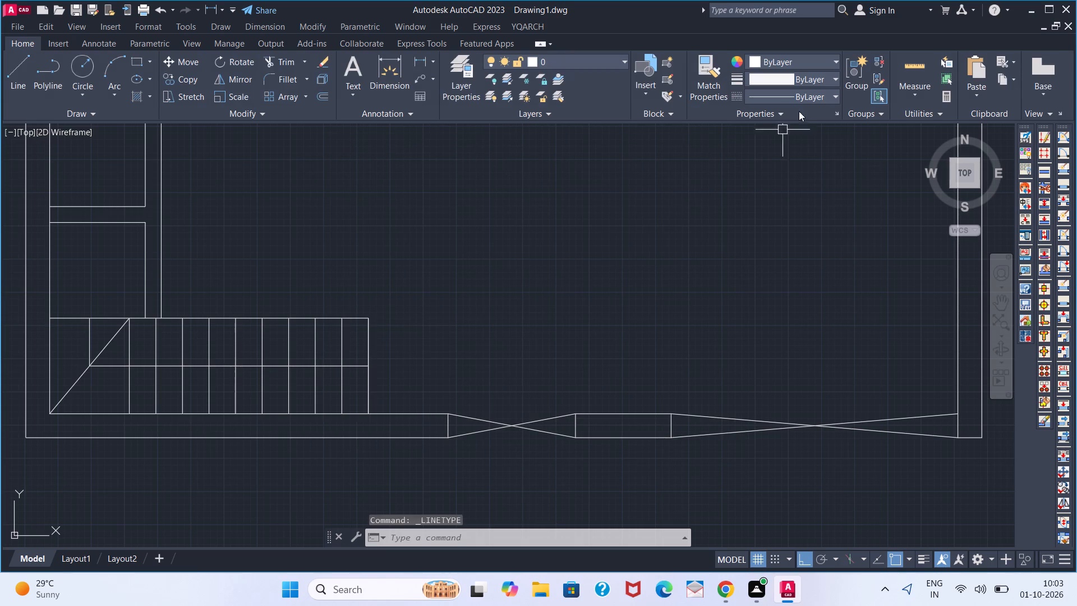
left_click(810, 100)
left_click(797, 159)
Assign the DASHED linetype to both stair centre line segments and the shaft's two crossing diagonals.
left_click(175, 365)
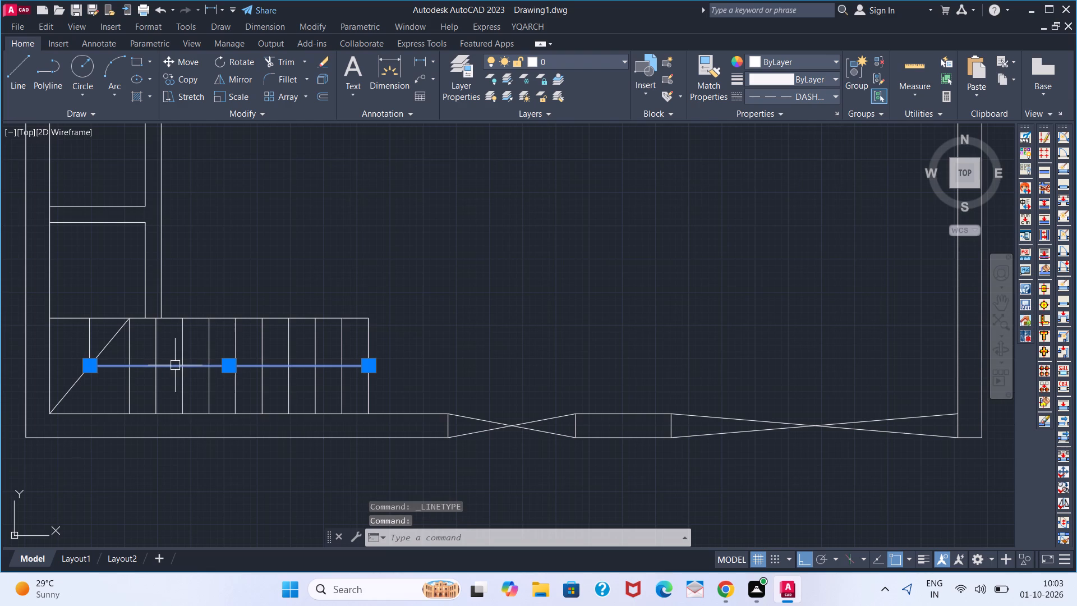
left_click(89, 341)
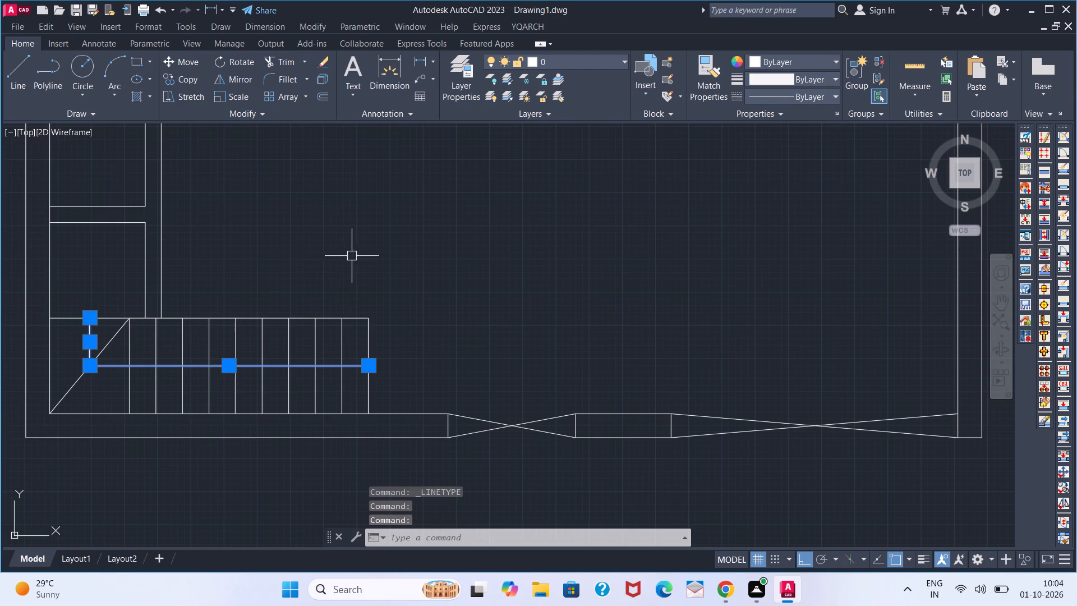
scroll(327, 258, "down", 1)
middle_click_drag(284, 240, 288, 522)
scroll(239, 247, "down", 2)
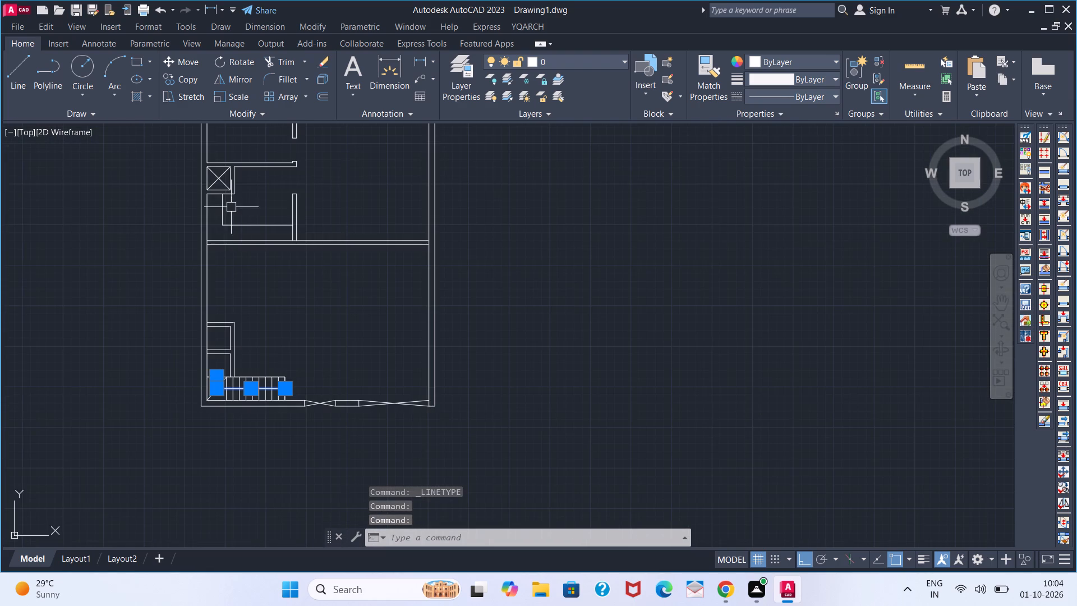
scroll(214, 171, "up", 3)
left_click(213, 180)
left_click(245, 182)
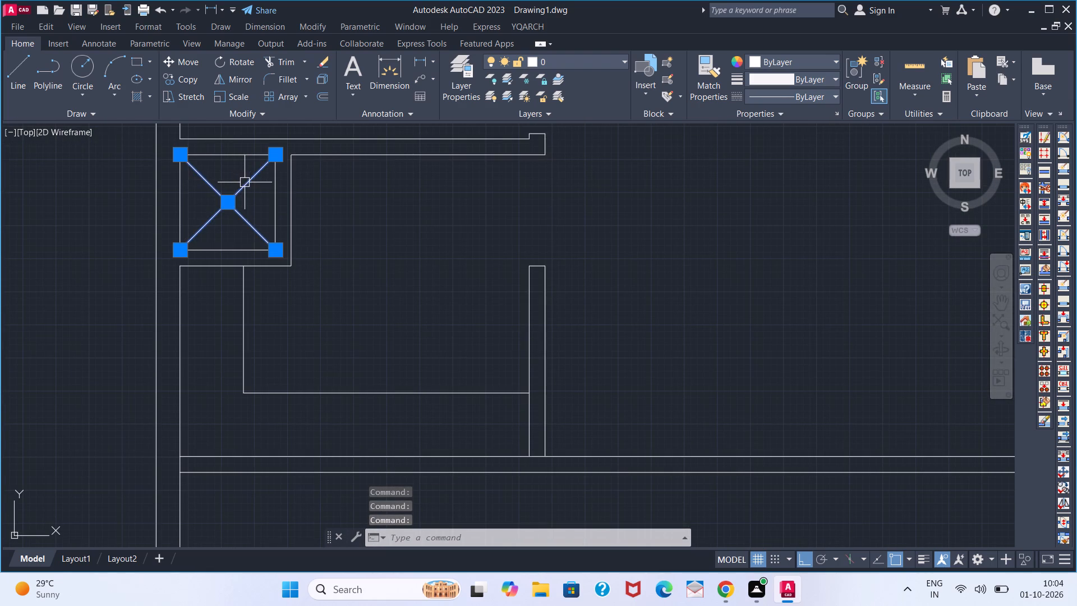
left_click(773, 94)
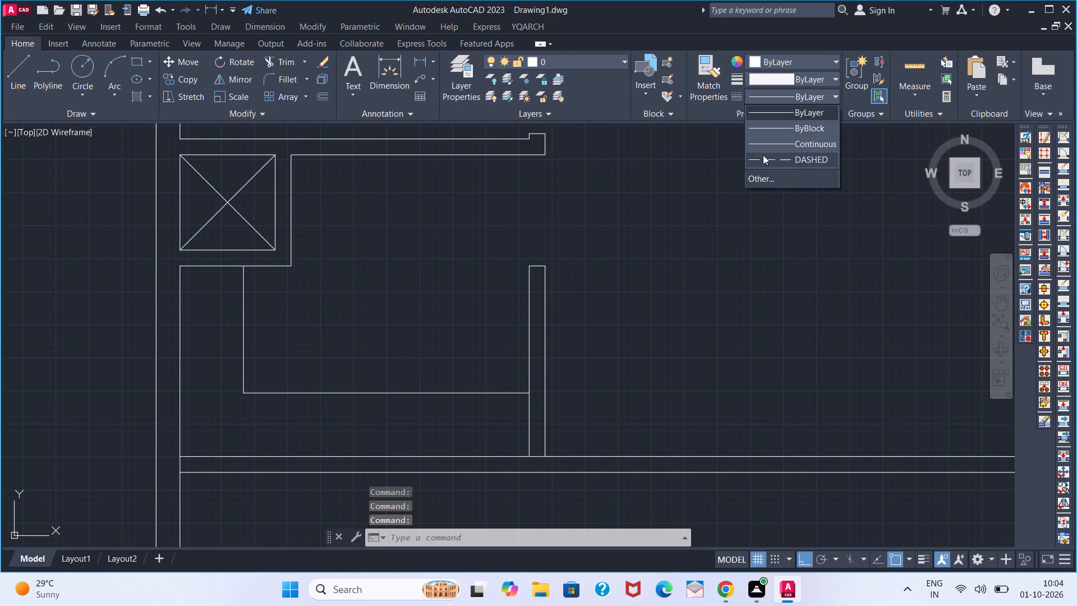
left_click(763, 155)
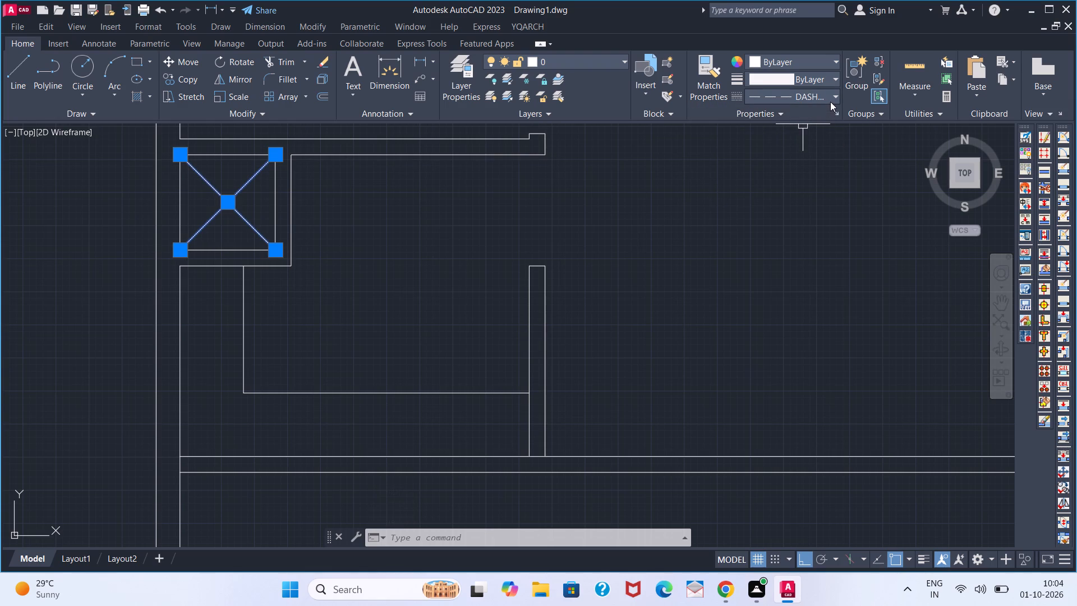
Load the ACAD_ISO03W100 (ISO dash space) linetype from acad.lin.
left_click(723, 101)
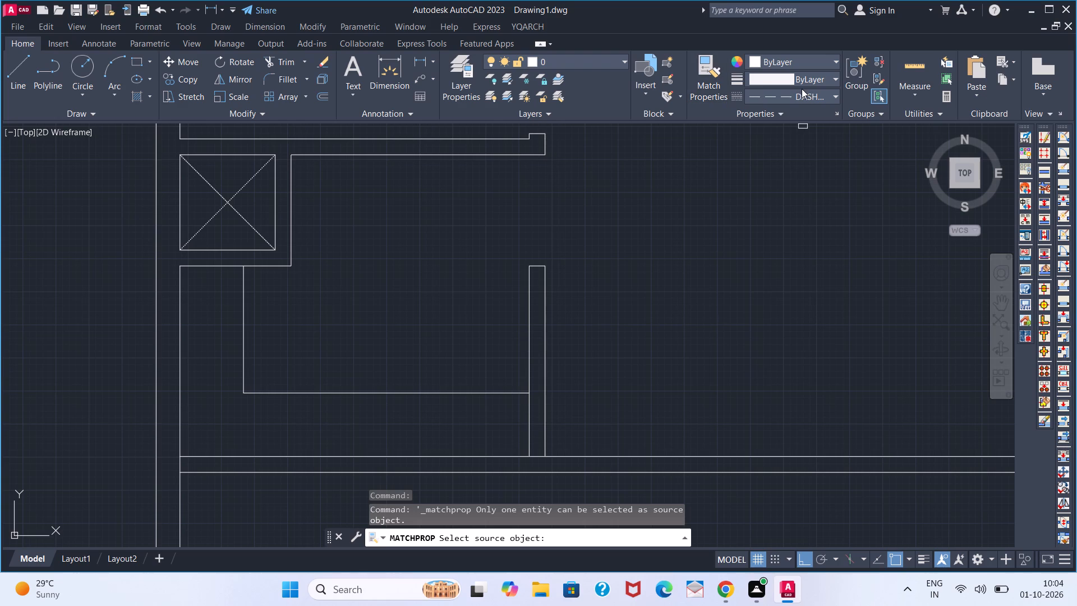
left_click(838, 97)
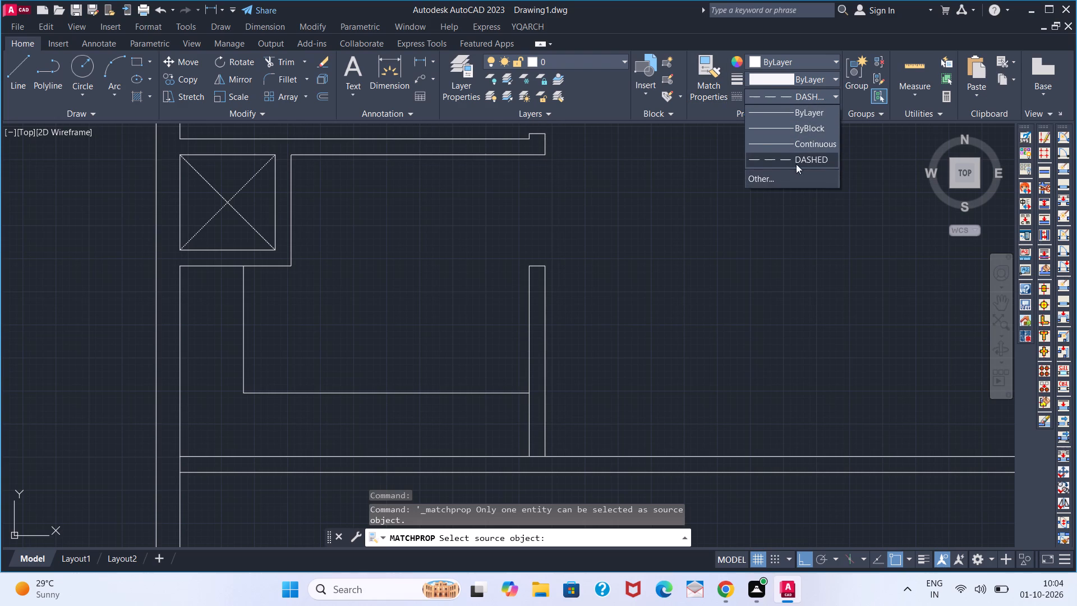
left_click(772, 172)
left_click(657, 175)
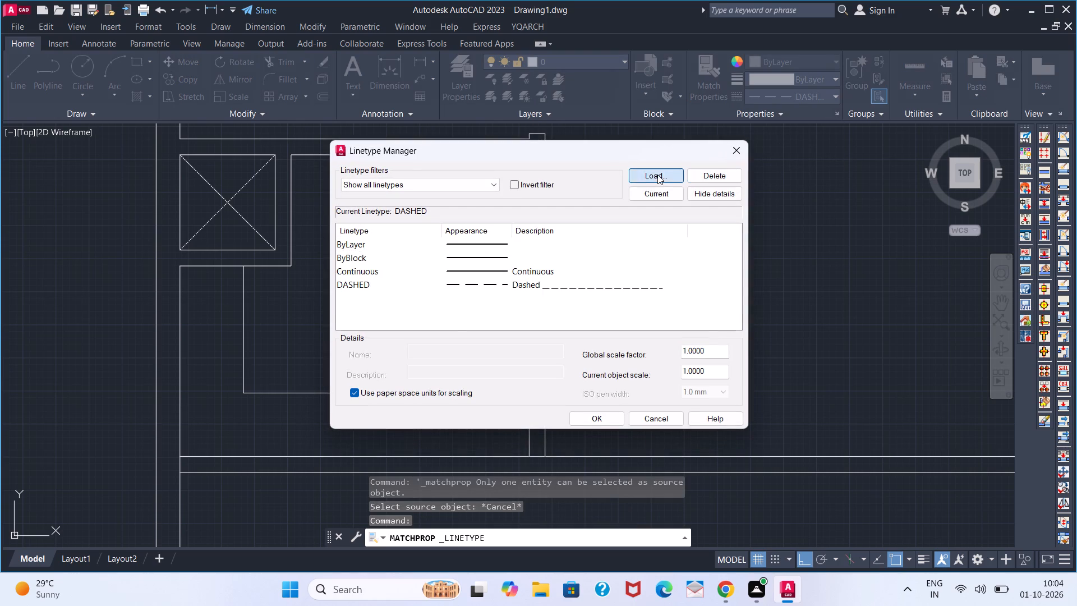
scroll(500, 264, "up", 3)
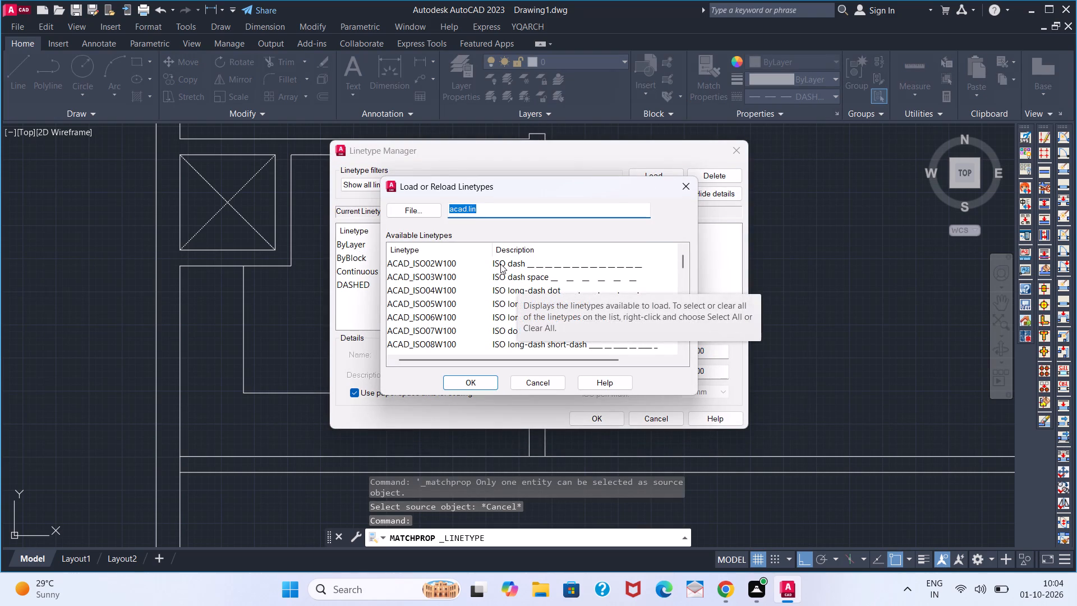
left_click(500, 264)
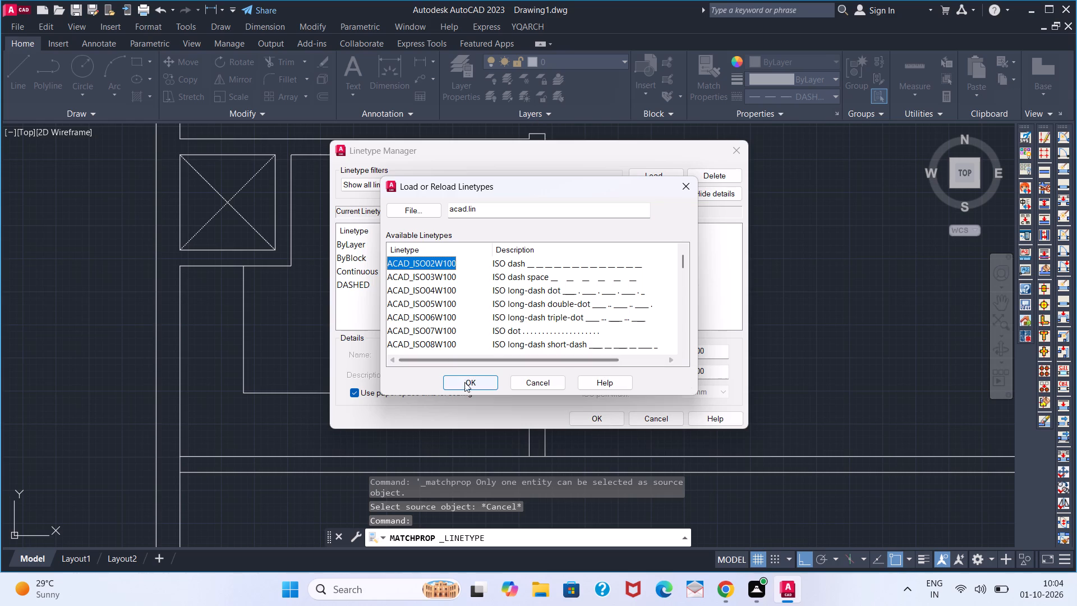
left_click(516, 277)
left_click(487, 379)
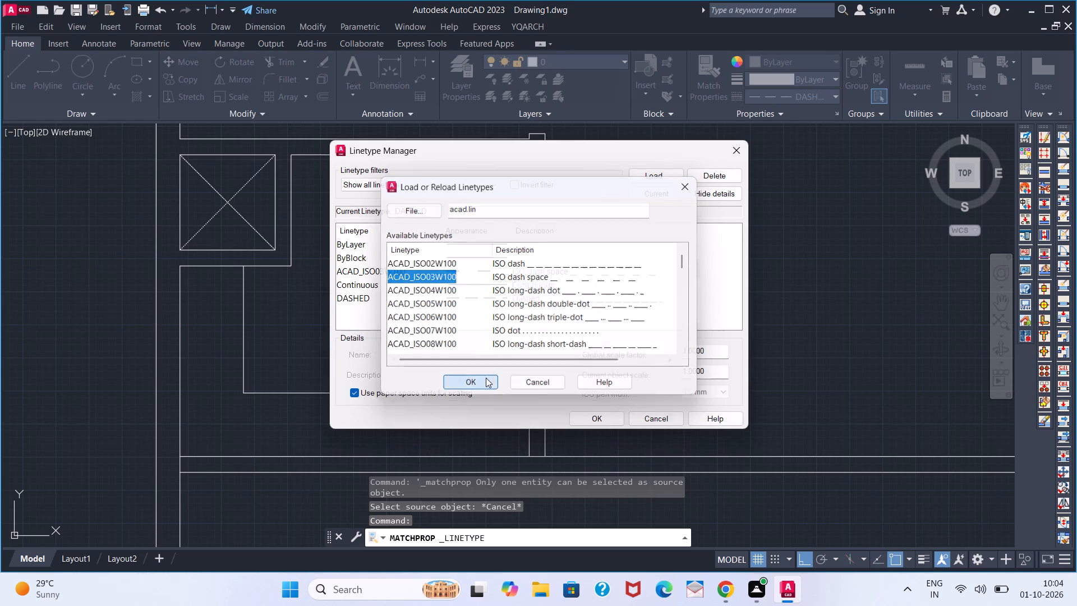
left_click(604, 421)
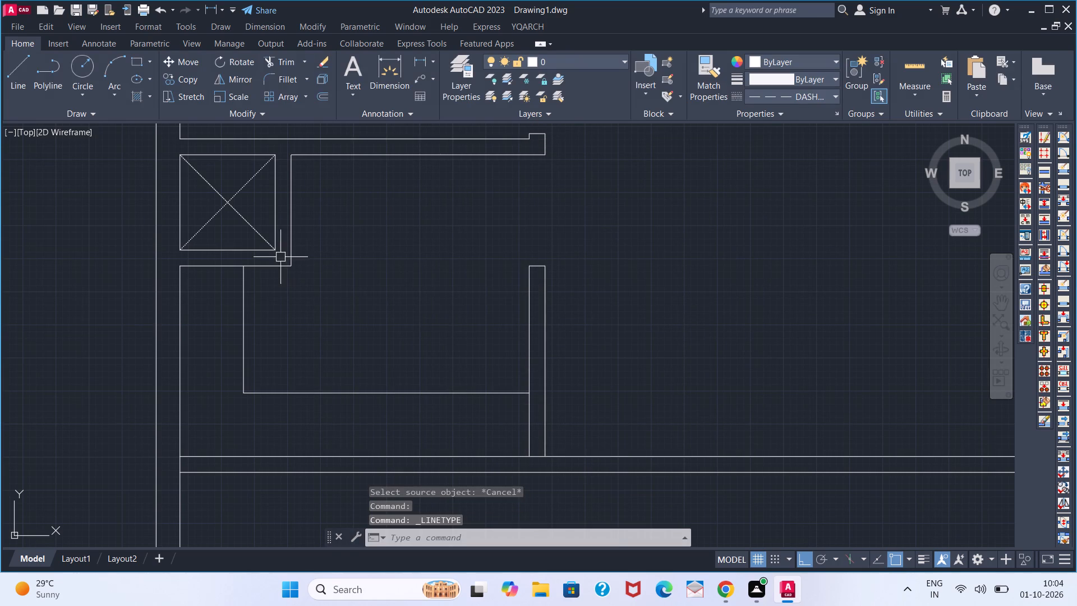
Assign the ACAD_ISO03W100 linetype to the shaft's two crossing diagonals and both stair centre line segments.
left_click(269, 245)
left_click(261, 182)
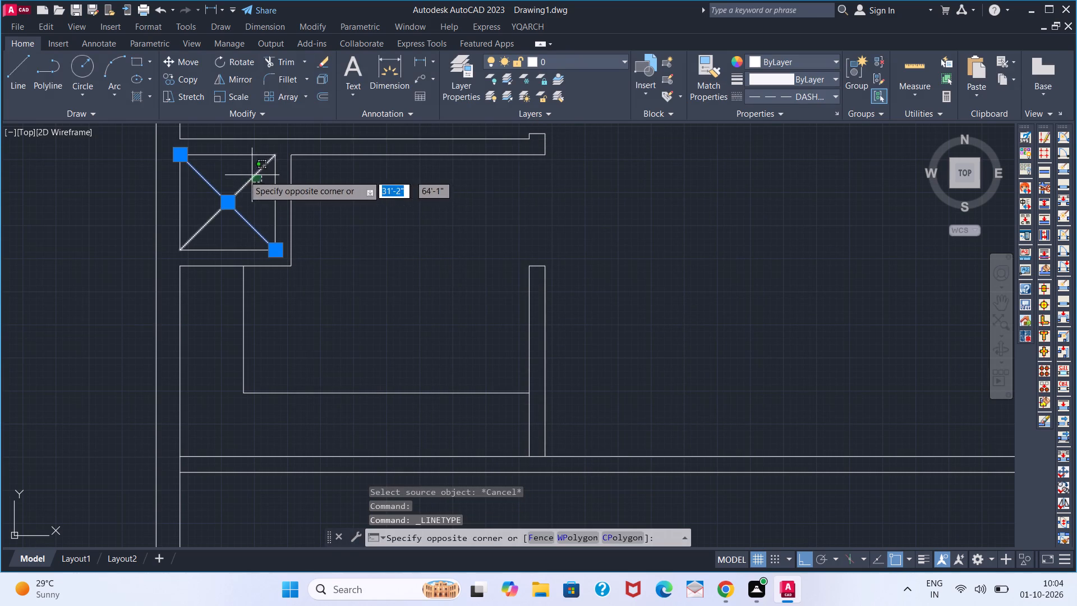
left_click(241, 175)
scroll(278, 322, "down", 3)
middle_click_drag(279, 391, 312, 309)
scroll(312, 442, "up", 3)
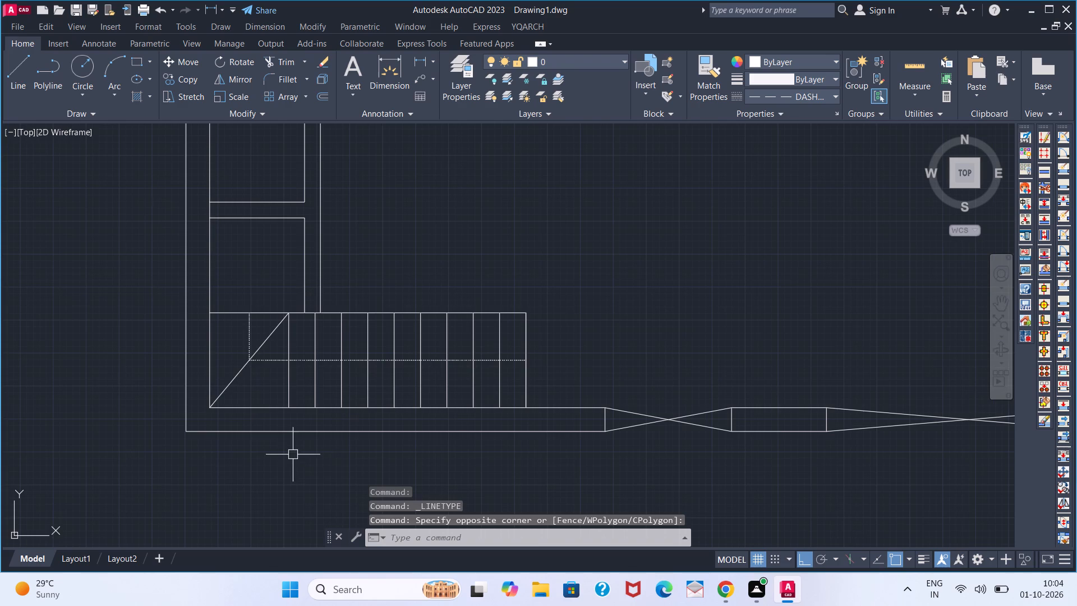
left_click(266, 361)
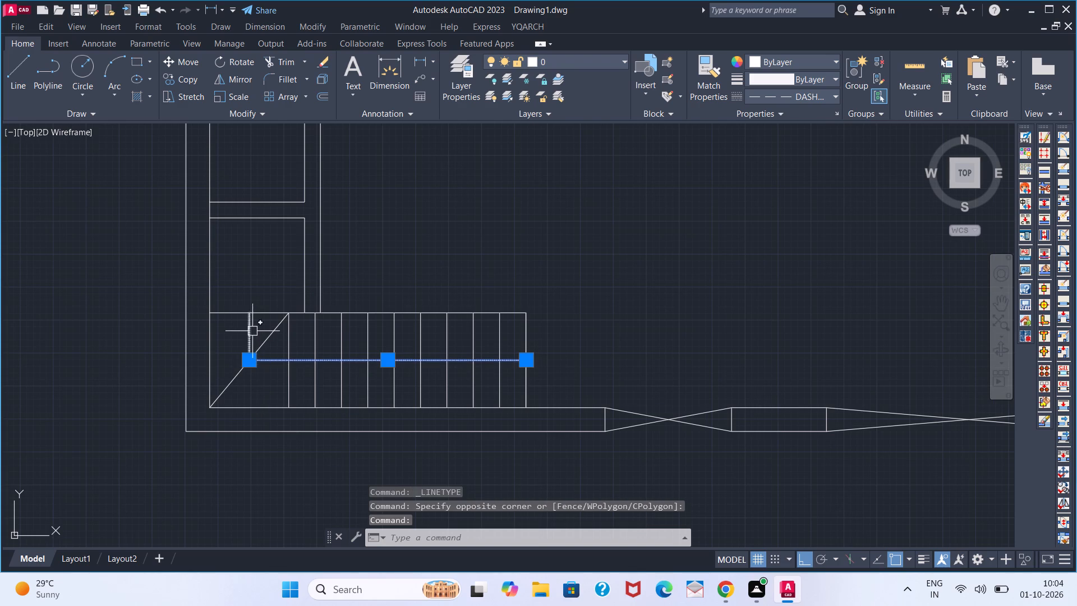
left_click(252, 330)
left_click(765, 97)
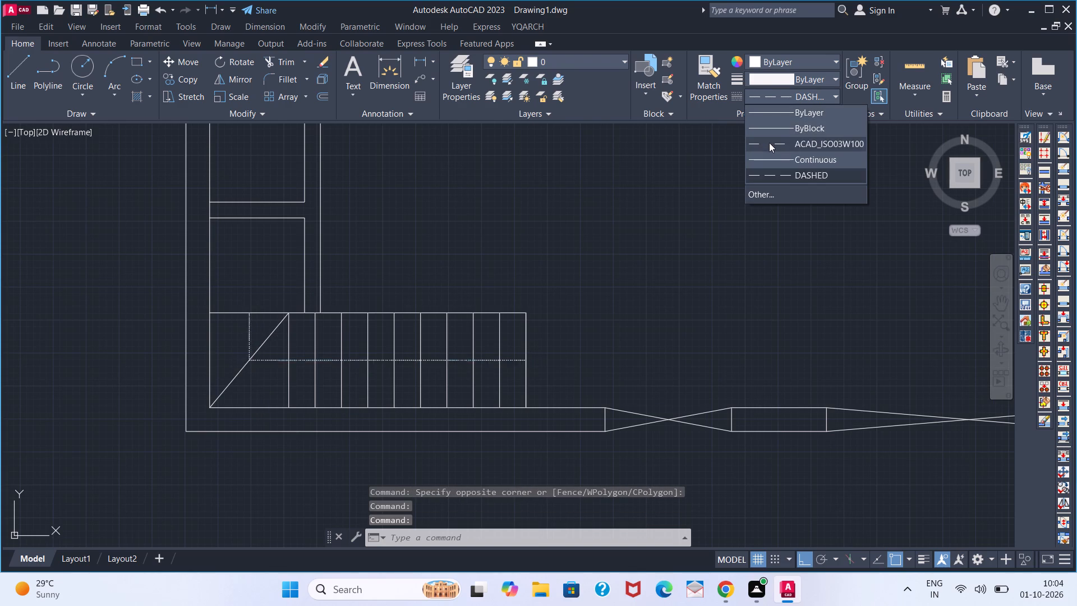
left_click(770, 144)
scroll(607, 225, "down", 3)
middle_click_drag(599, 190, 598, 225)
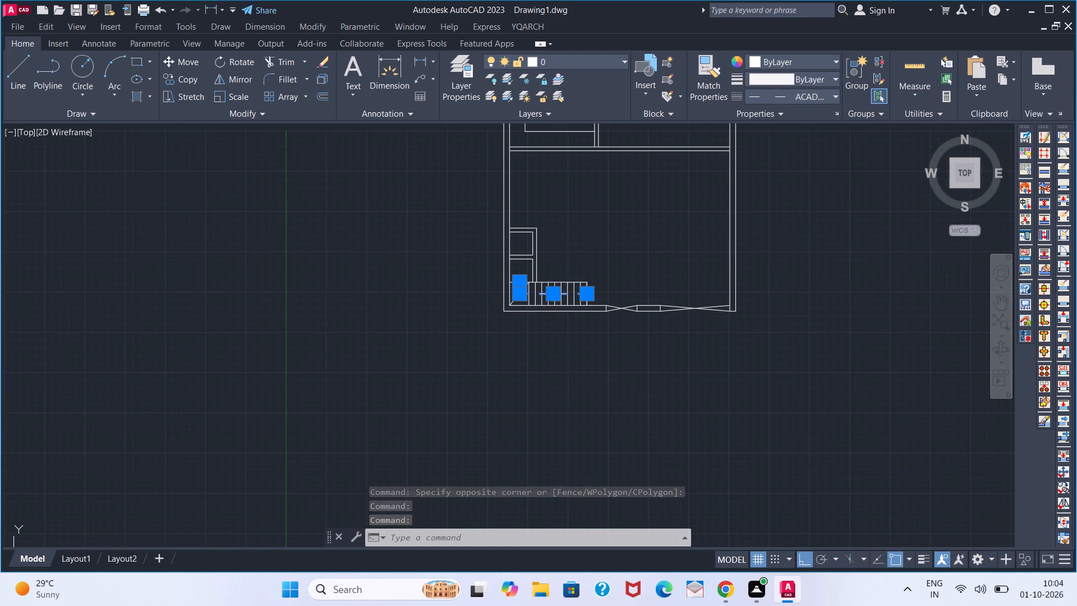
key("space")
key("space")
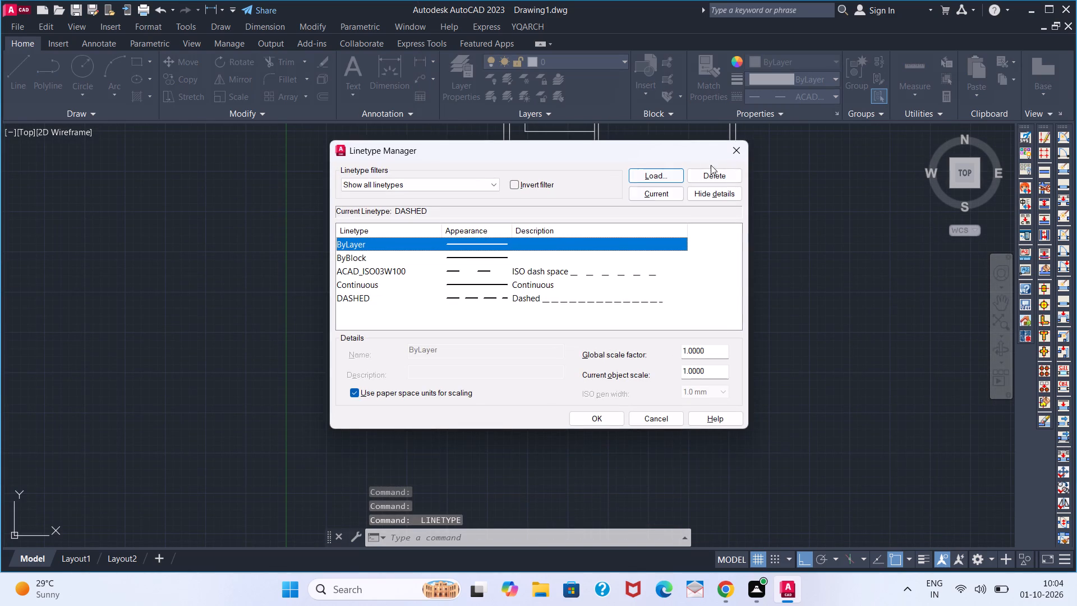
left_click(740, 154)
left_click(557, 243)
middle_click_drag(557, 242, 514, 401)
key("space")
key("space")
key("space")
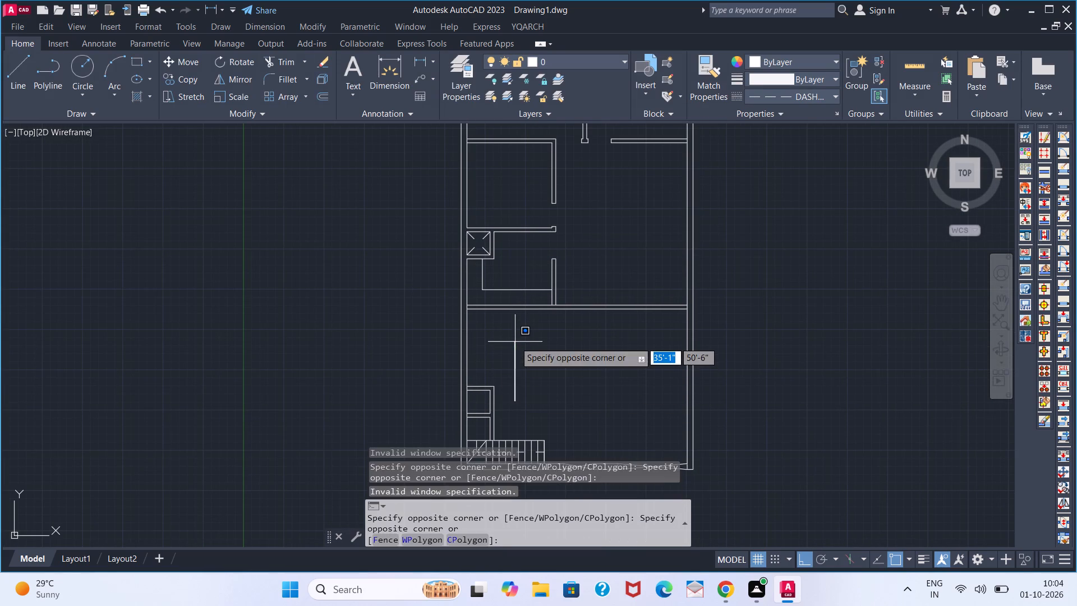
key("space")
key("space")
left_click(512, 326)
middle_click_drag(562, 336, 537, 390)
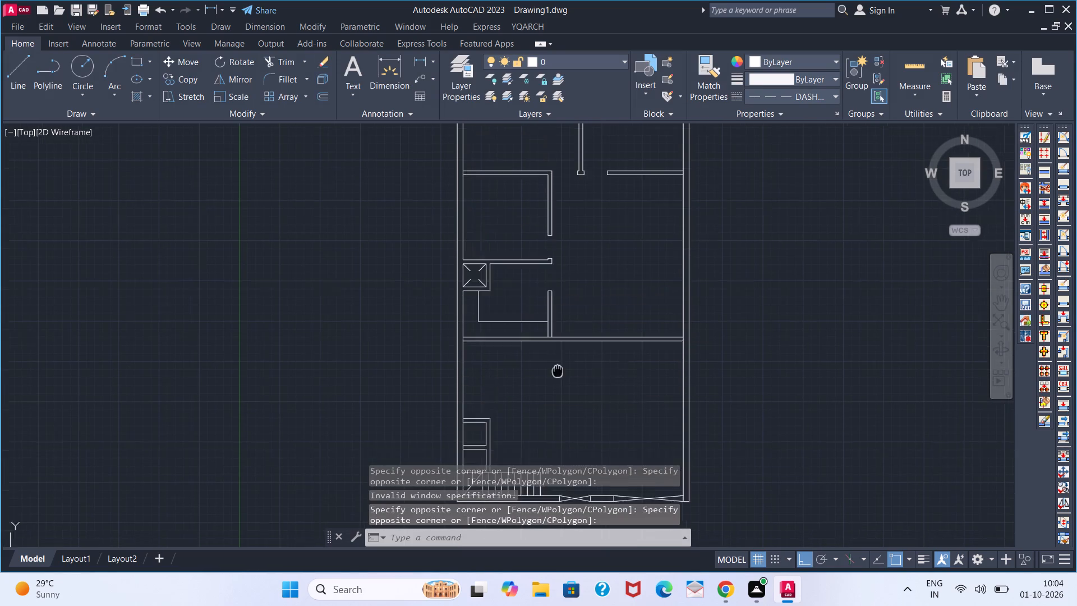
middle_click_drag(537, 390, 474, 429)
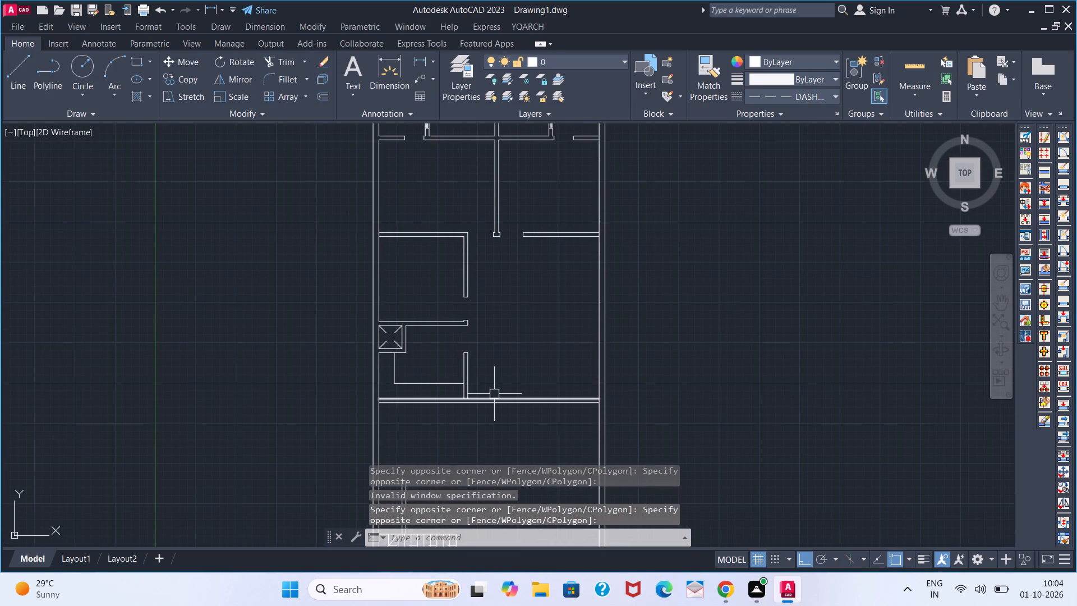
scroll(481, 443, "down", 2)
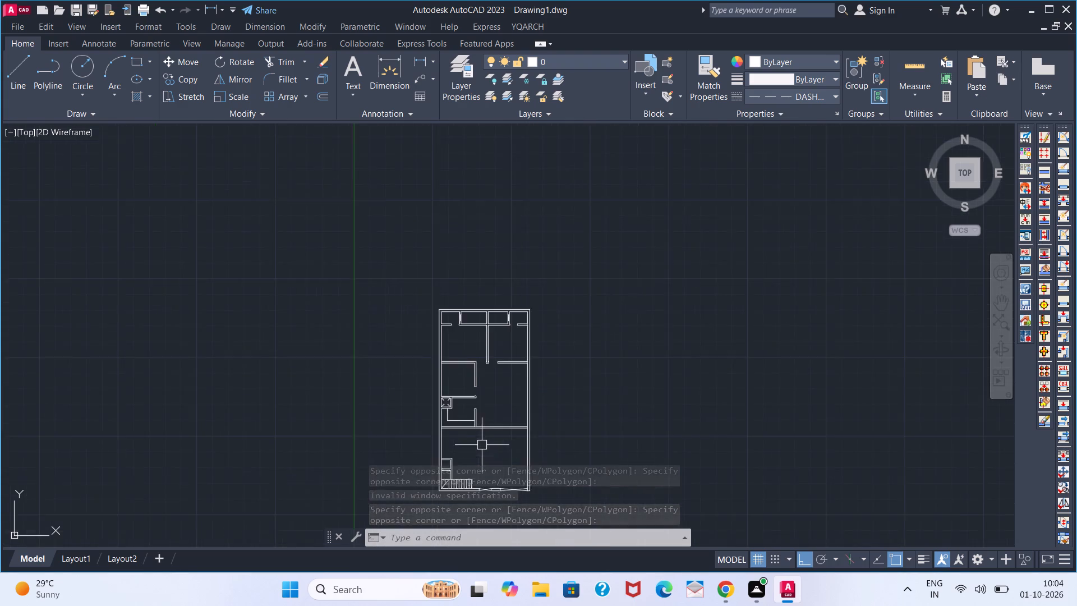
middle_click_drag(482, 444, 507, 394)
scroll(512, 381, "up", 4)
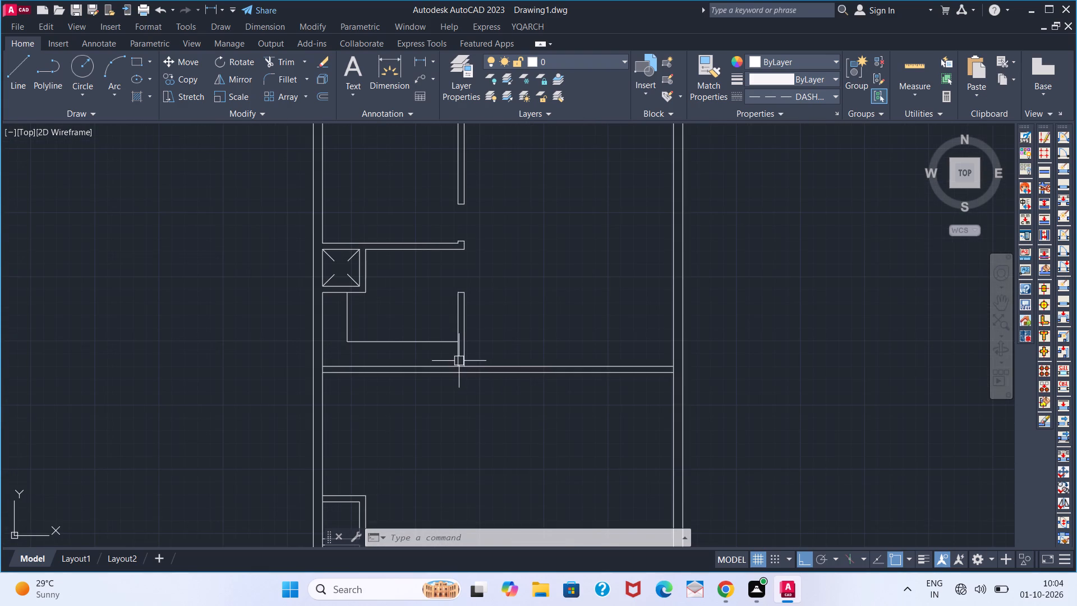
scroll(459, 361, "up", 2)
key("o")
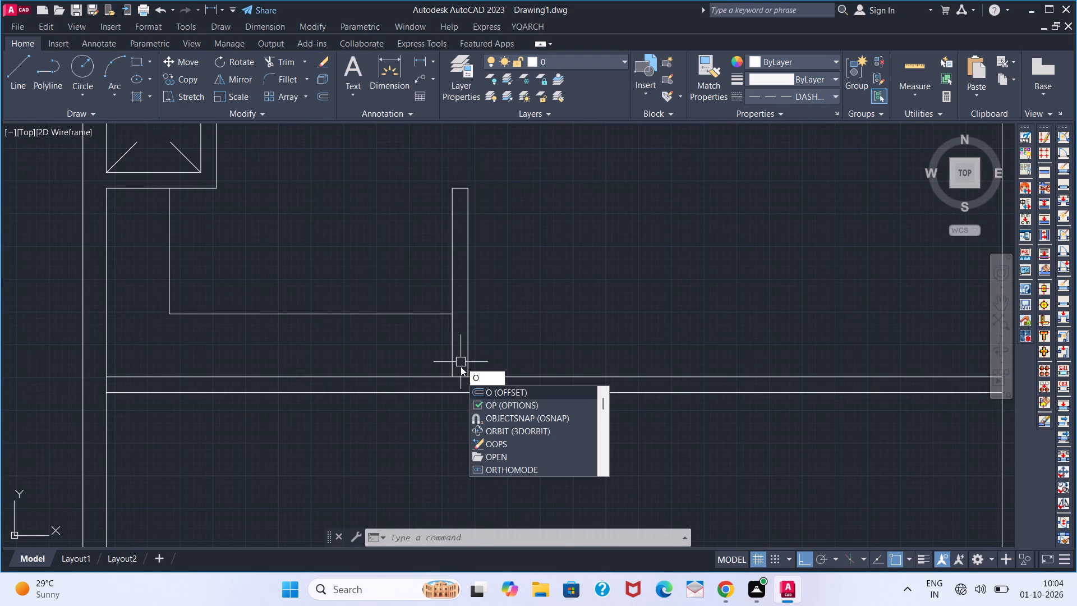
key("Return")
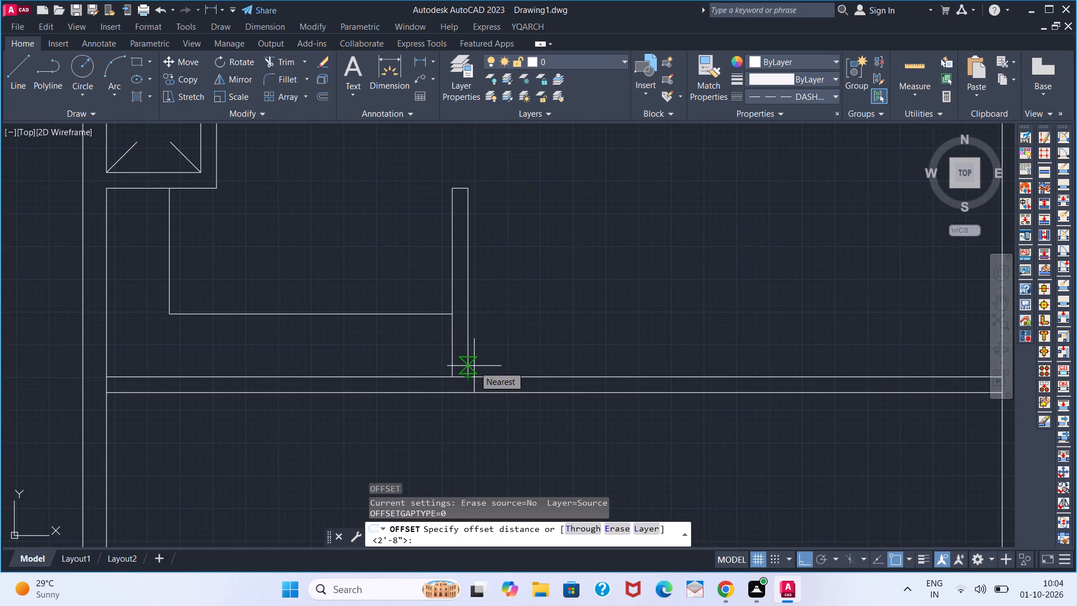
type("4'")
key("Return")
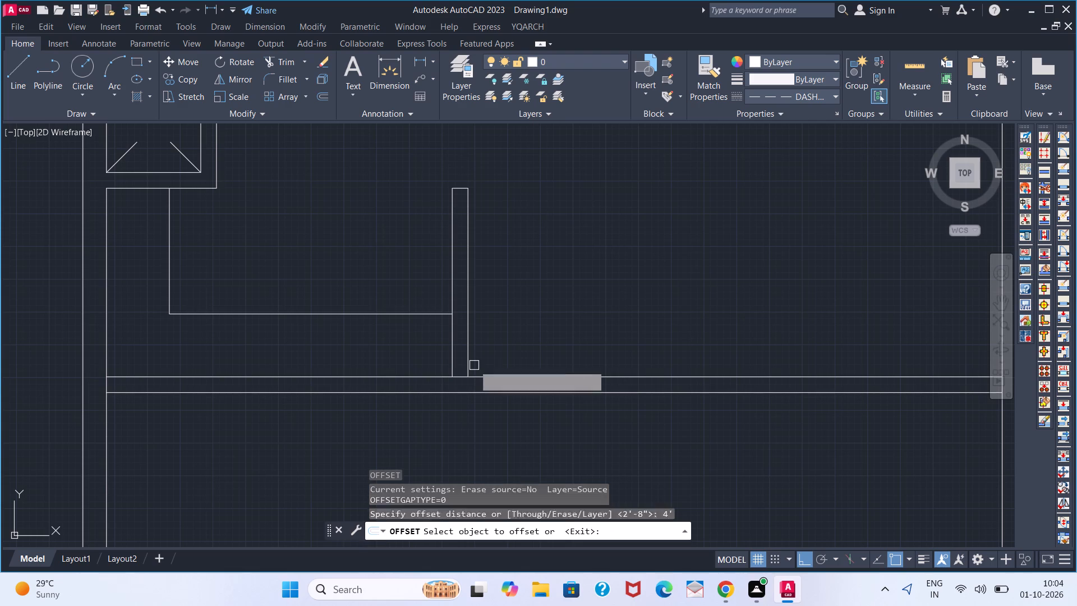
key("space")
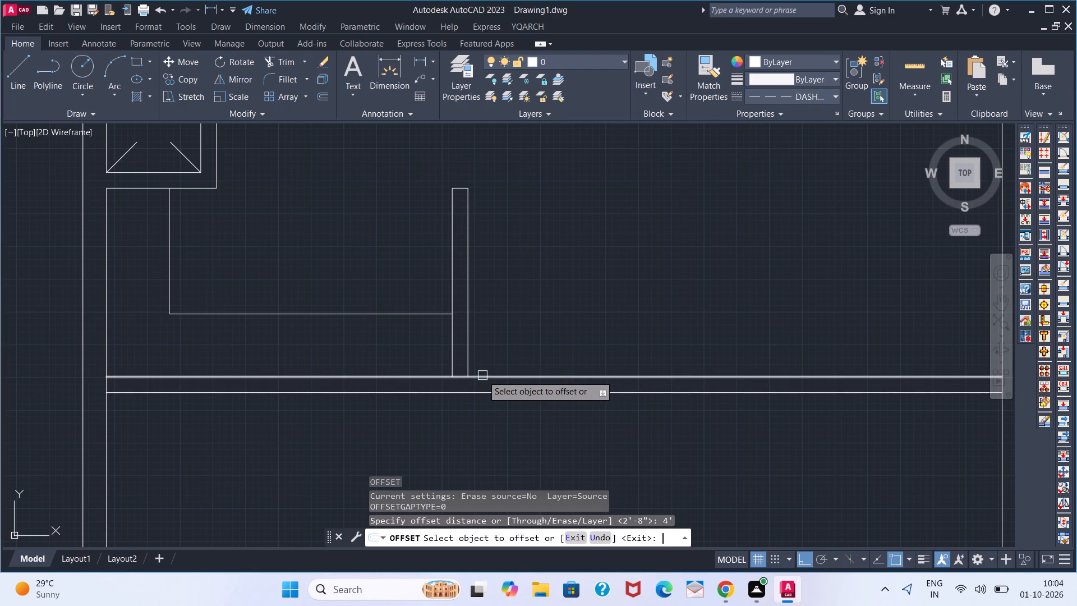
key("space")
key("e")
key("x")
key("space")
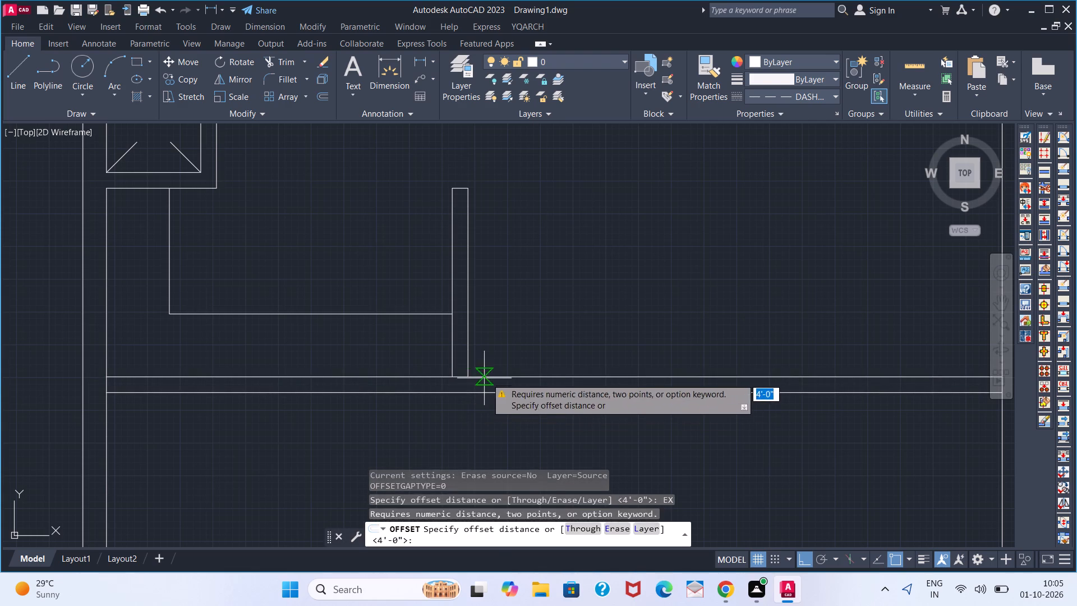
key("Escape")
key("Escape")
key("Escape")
Extend the outer face line of the partition beside the L-shaped counter through the cross wall to its far face.
type("EX")
key("space")
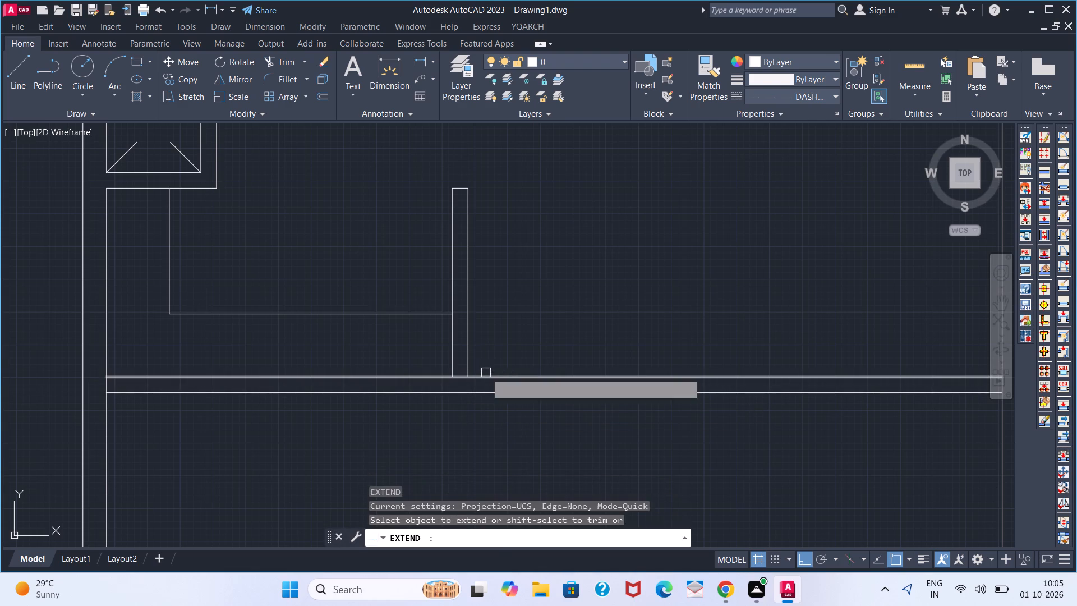
left_click(472, 369)
key("space")
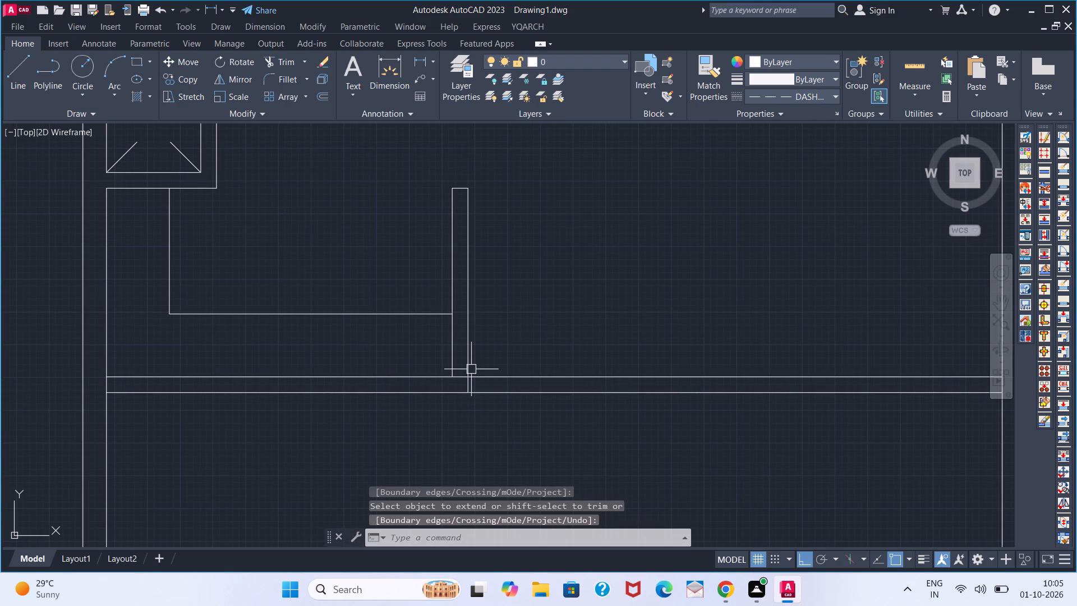
Offset the extended partition face line 4'-2" along the cross wall, away from the counter.
key("o")
key("Return")
key("4")
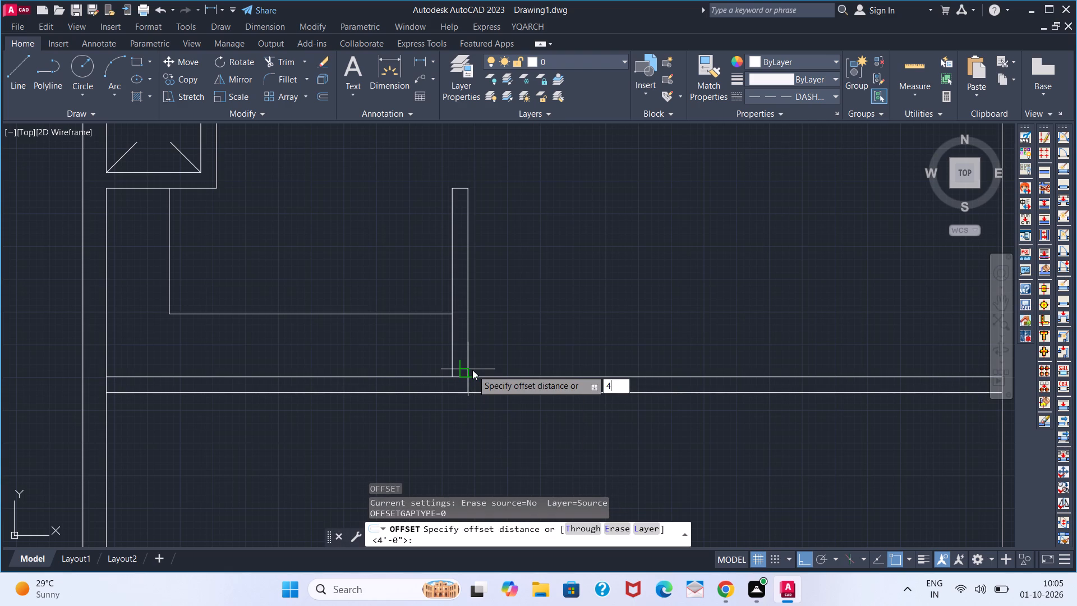
type("'2")
key("Return")
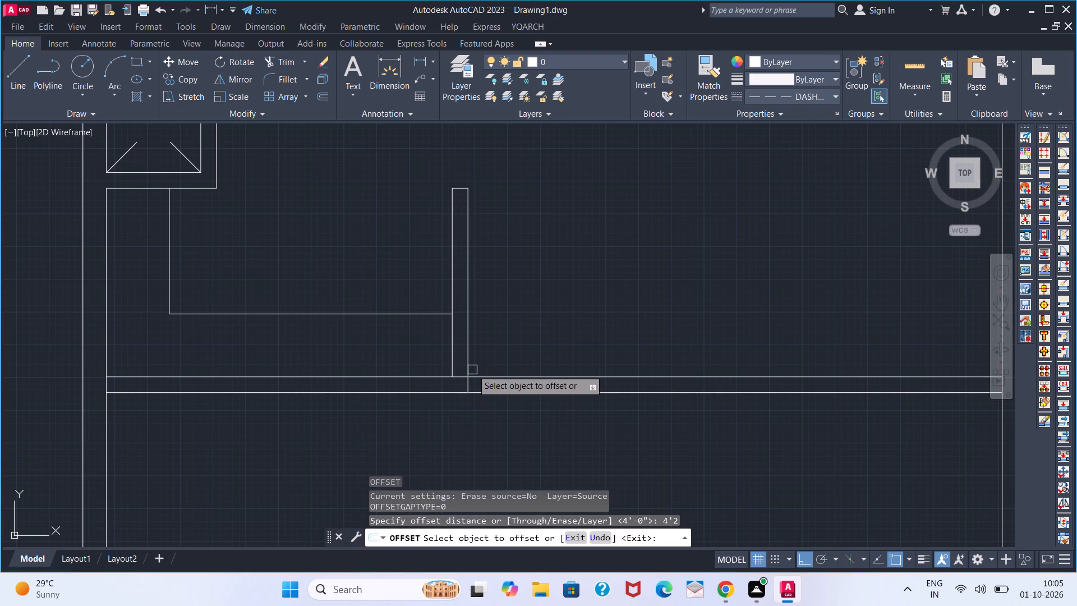
left_click_drag(471, 363, 478, 362)
left_click(605, 346)
key("space")
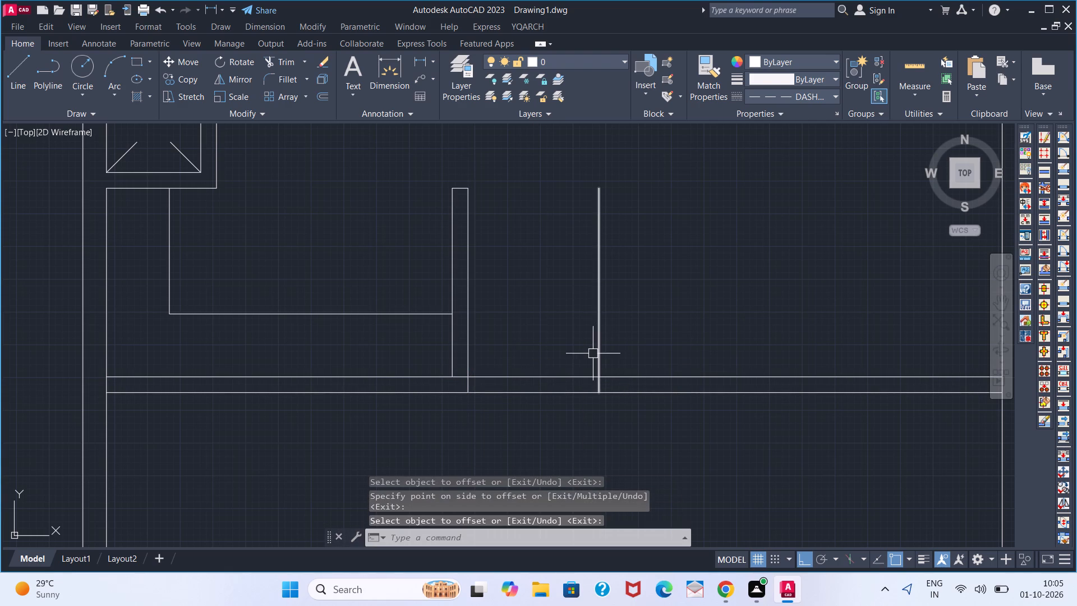
Trim both cross-wall lines between the partition face and its offset, and trim the offset line back to the wall thickness.
key("t")
key("r")
key("space")
left_click(577, 371)
left_click(533, 459)
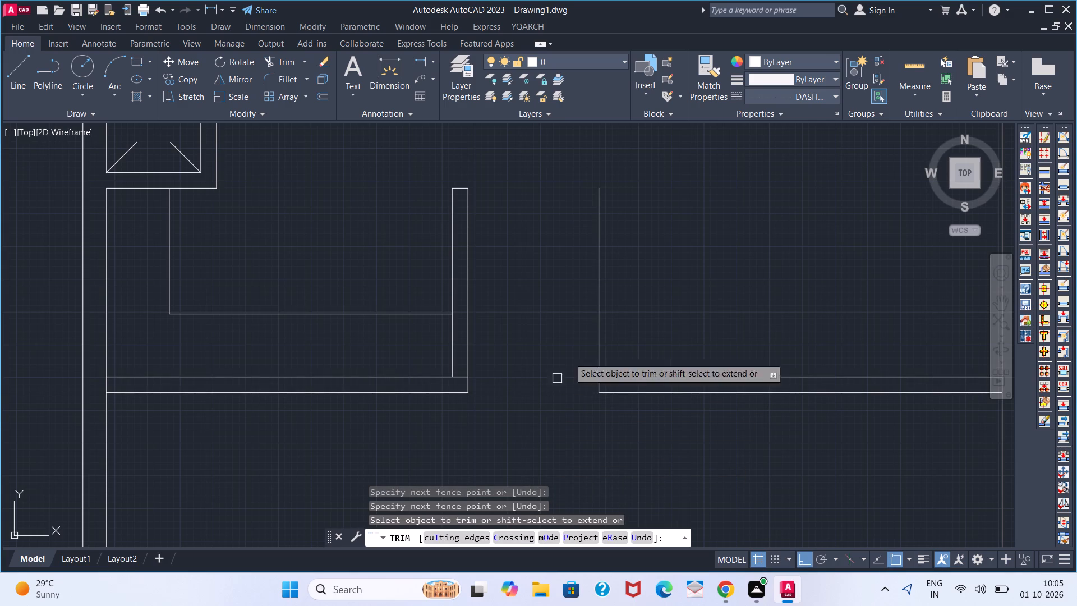
left_click(597, 324)
key("space")
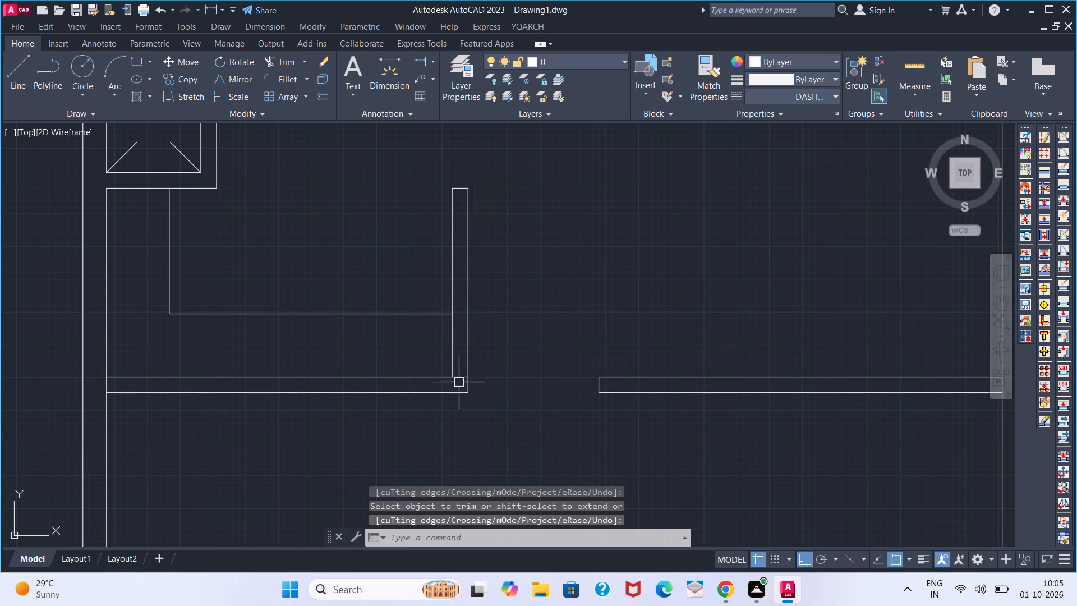
Trim the short cross-wall line segment crossing the junction with the partition.
scroll(466, 373, "up", 3)
key("space")
left_click(447, 392)
key("space")
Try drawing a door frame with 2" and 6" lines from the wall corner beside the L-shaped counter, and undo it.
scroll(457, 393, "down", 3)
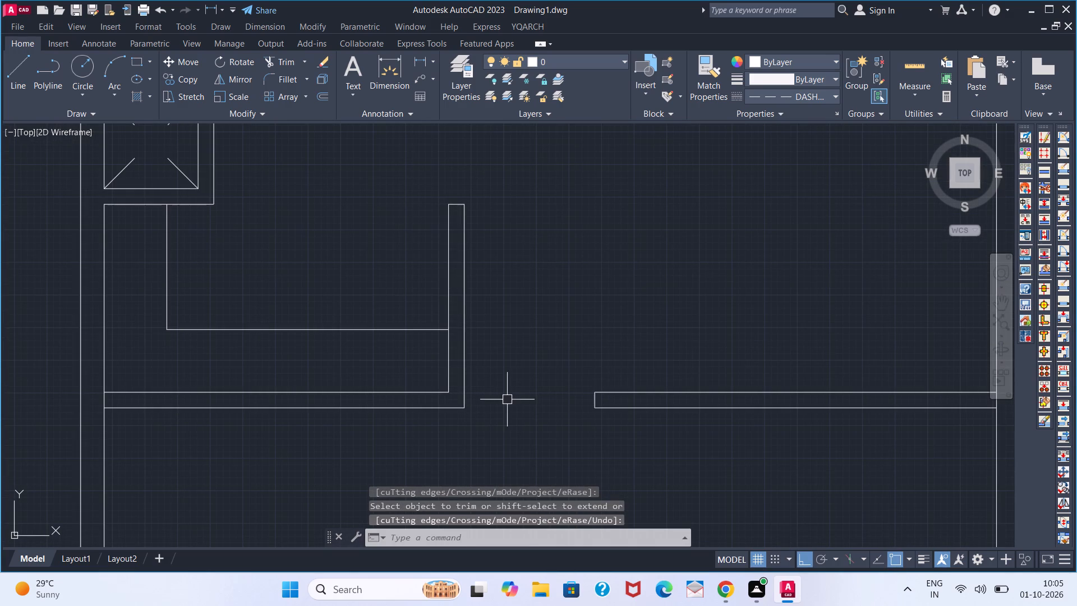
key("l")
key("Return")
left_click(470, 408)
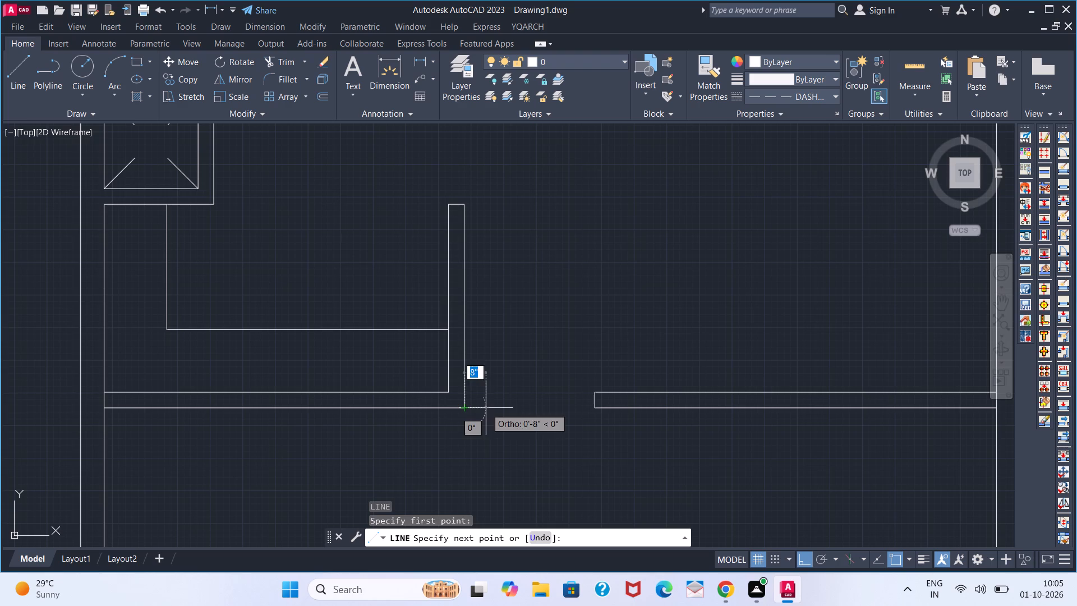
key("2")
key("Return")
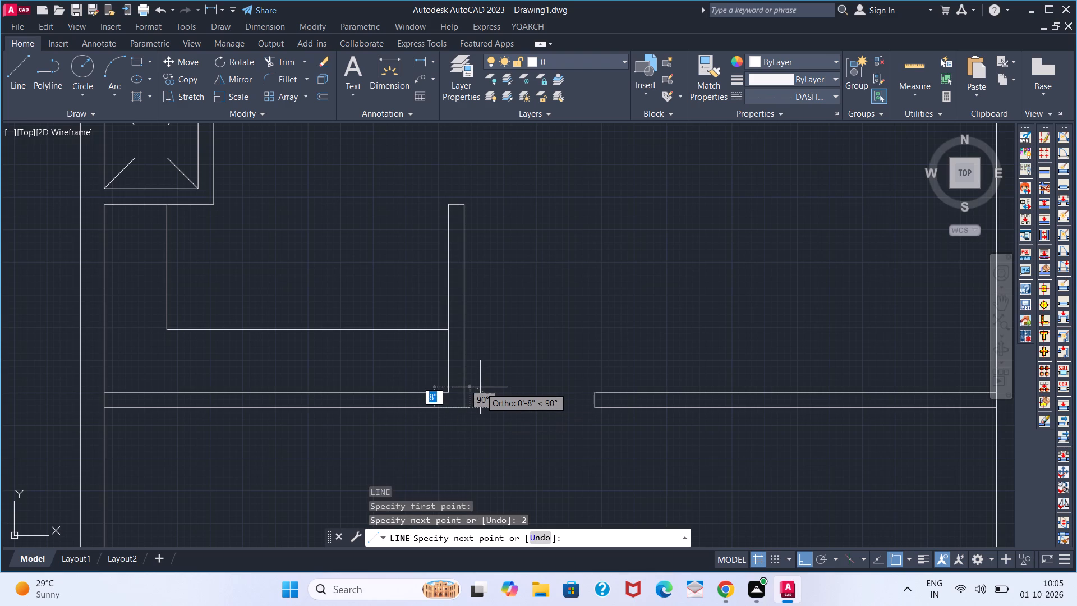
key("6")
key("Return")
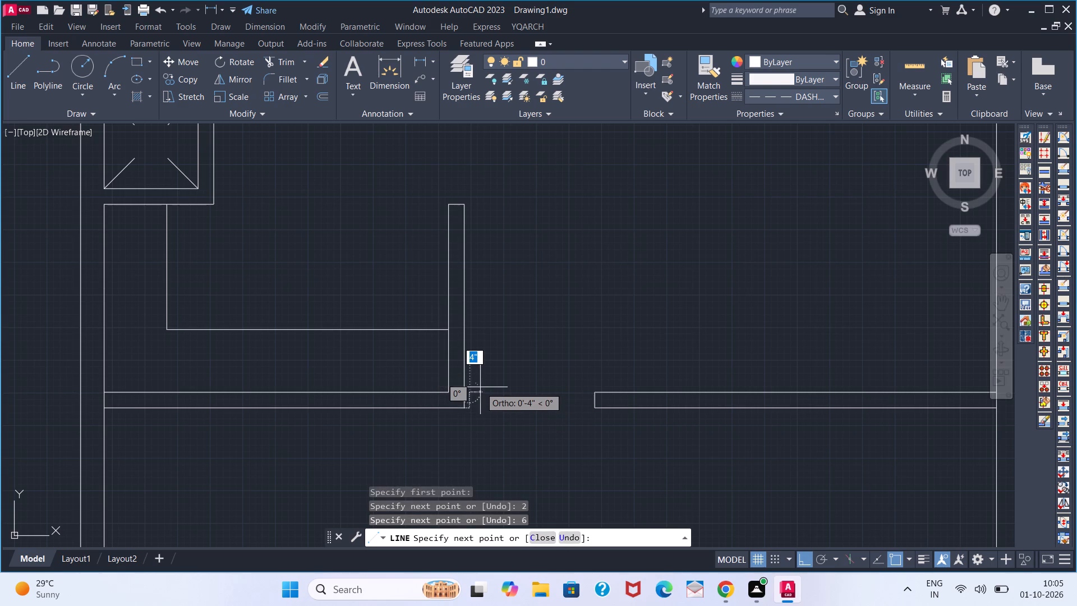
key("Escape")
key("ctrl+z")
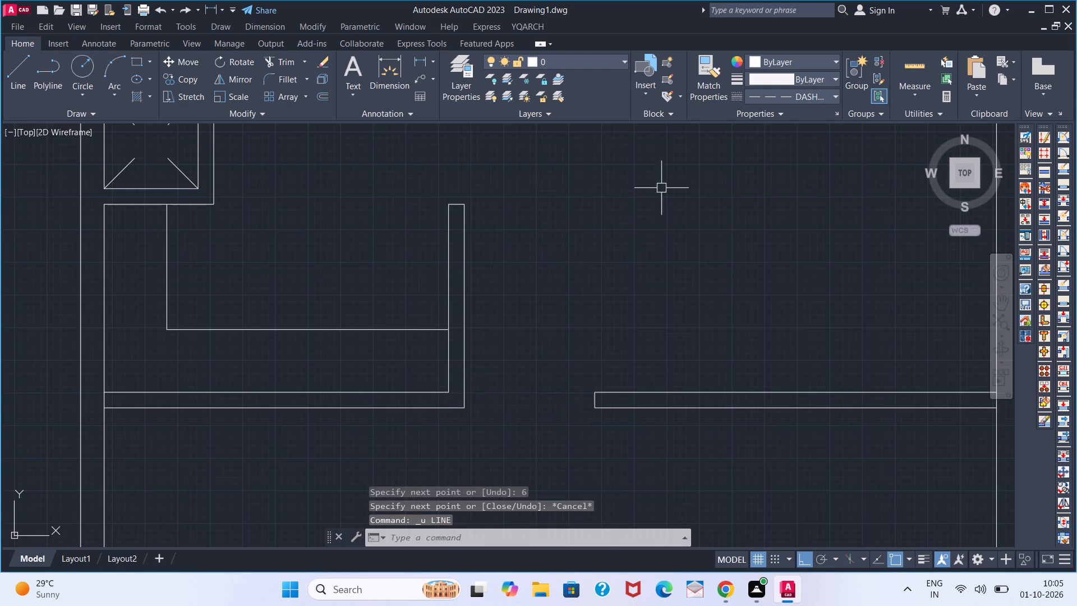
Set the current linetype to ByLayer.
left_click(780, 100)
left_click(786, 113)
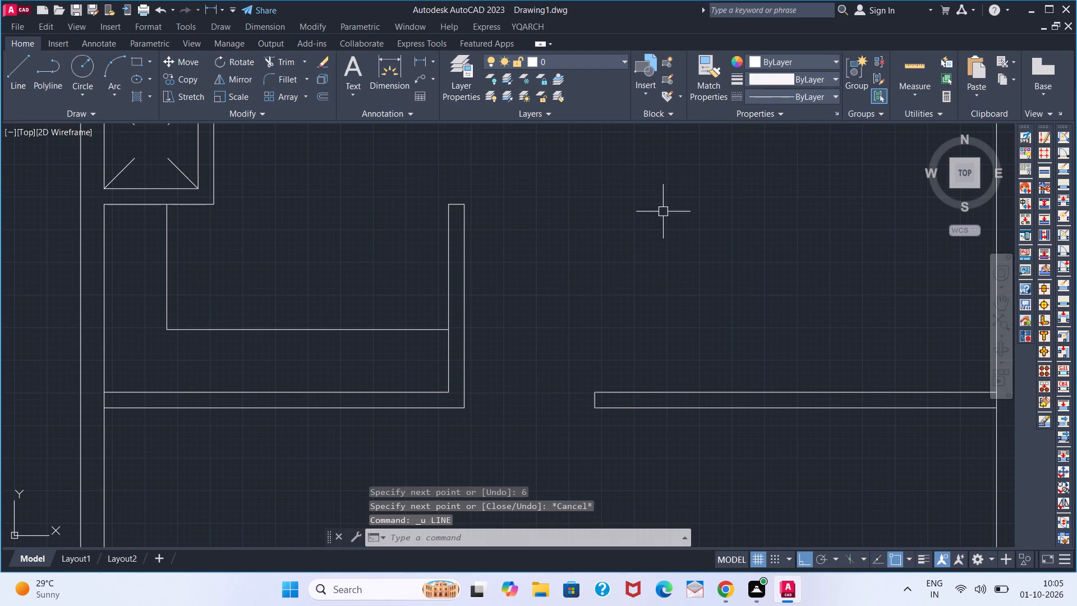
Draw a 2" by 6" door frame projecting into the opening from the wall corner beside the L-shaped counter.
key("l")
key("Return")
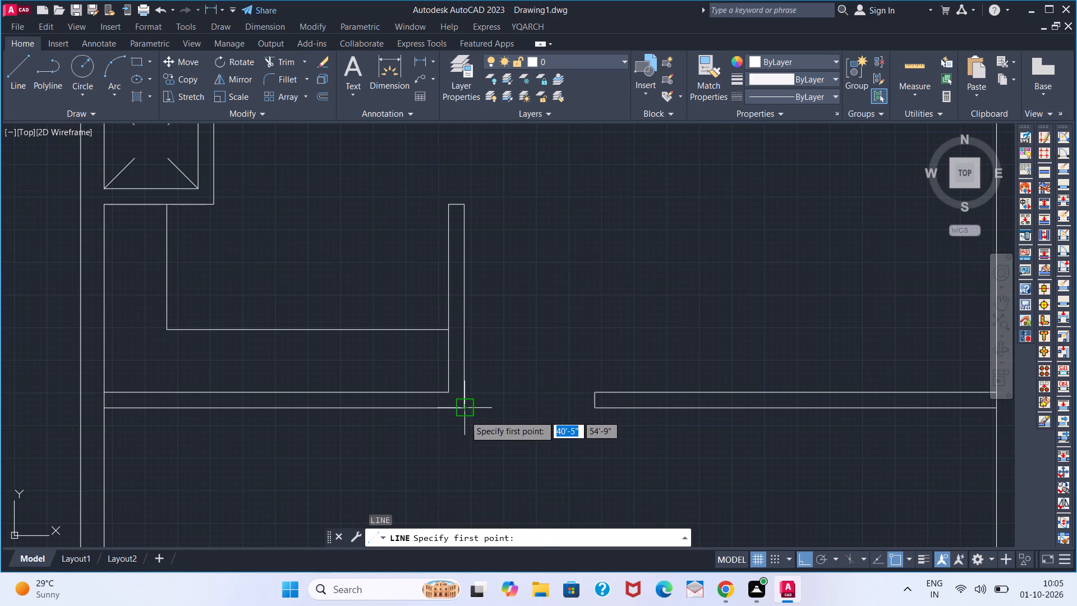
left_click(464, 415)
key("2")
key("Return")
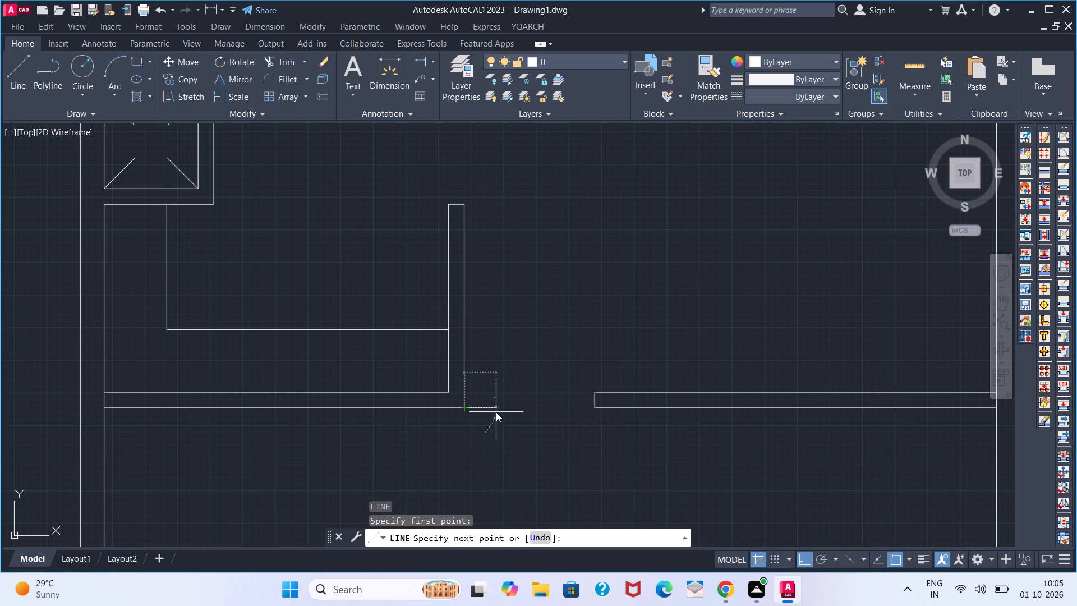
key("6")
key("Return")
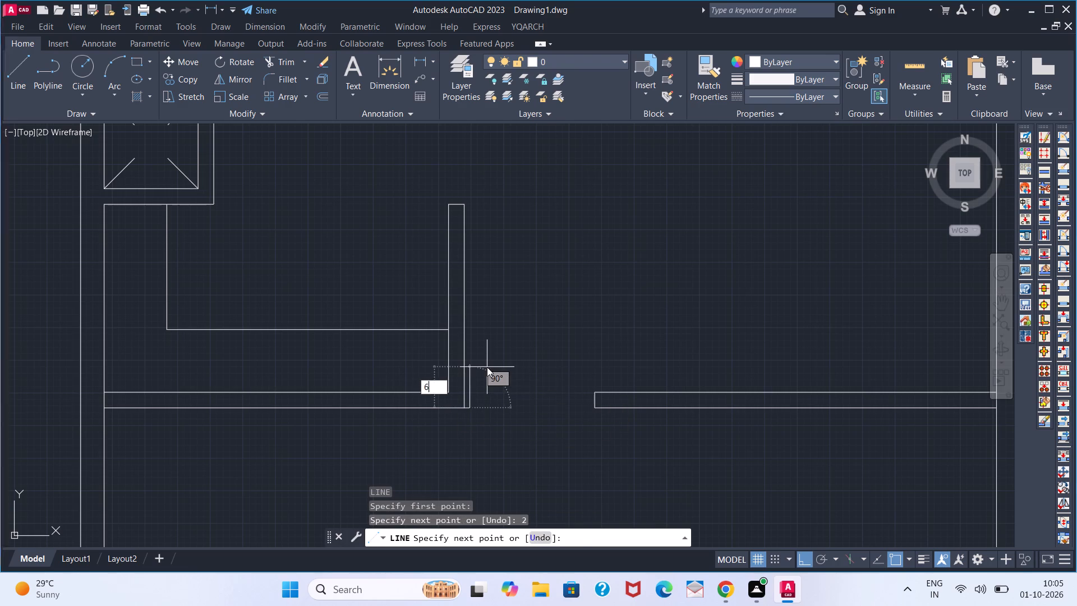
scroll(473, 387, "up", 3)
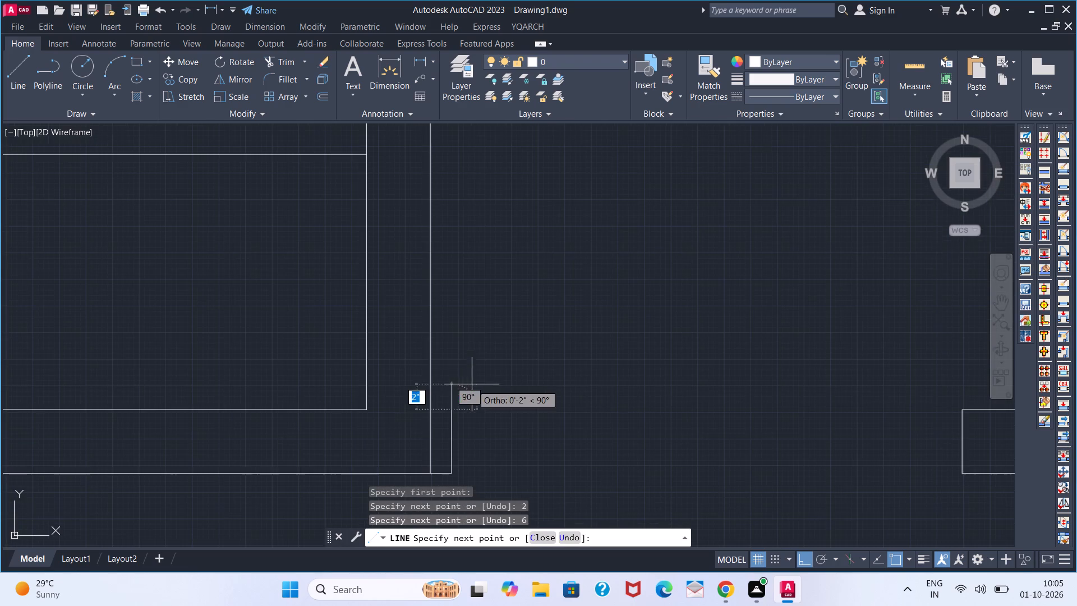
left_click(422, 407)
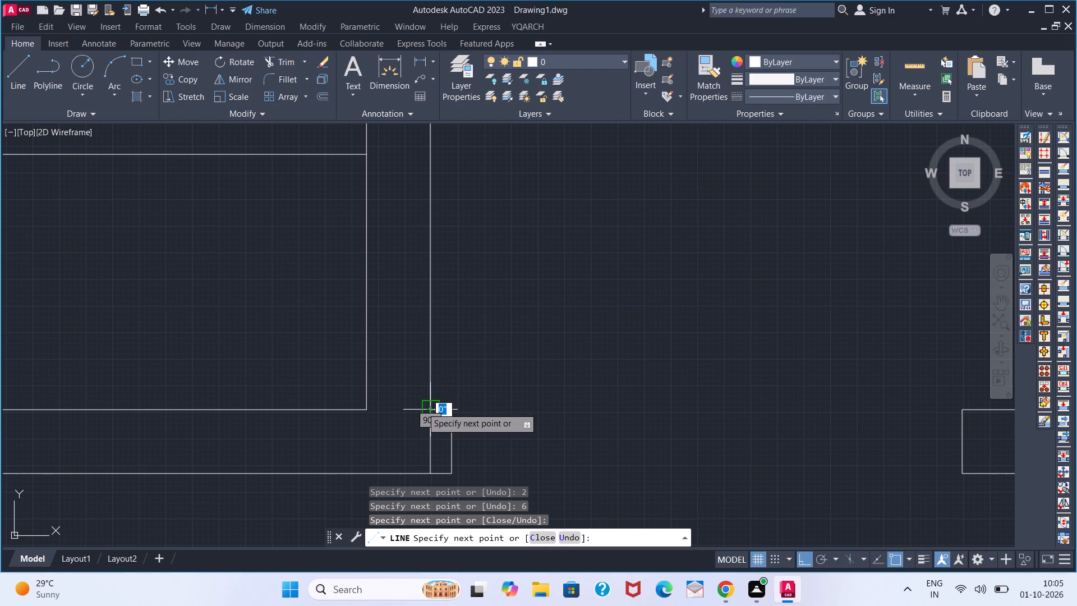
key("space")
Trim the partition face line segment between the new door frame and the wall end.
key("t")
key("r")
key("space")
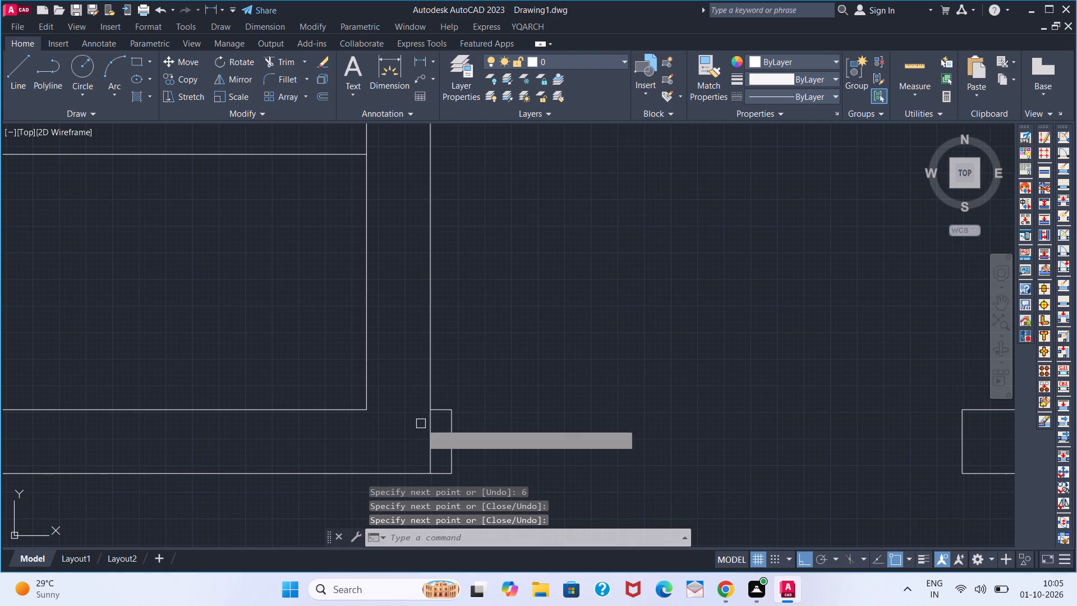
left_click(428, 440)
key("space")
Review the whole floor plan and switch to the reference plan image in the Chrome WhatsApp window.
scroll(430, 441, "down", 5)
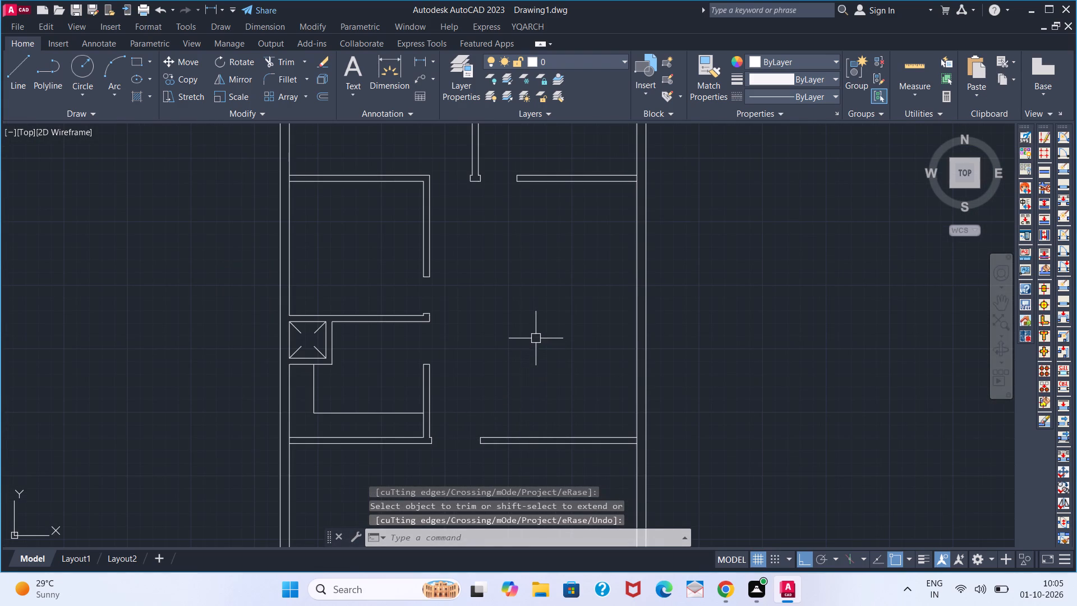
middle_click_drag(503, 319, 427, 355)
scroll(427, 357, "down", 2)
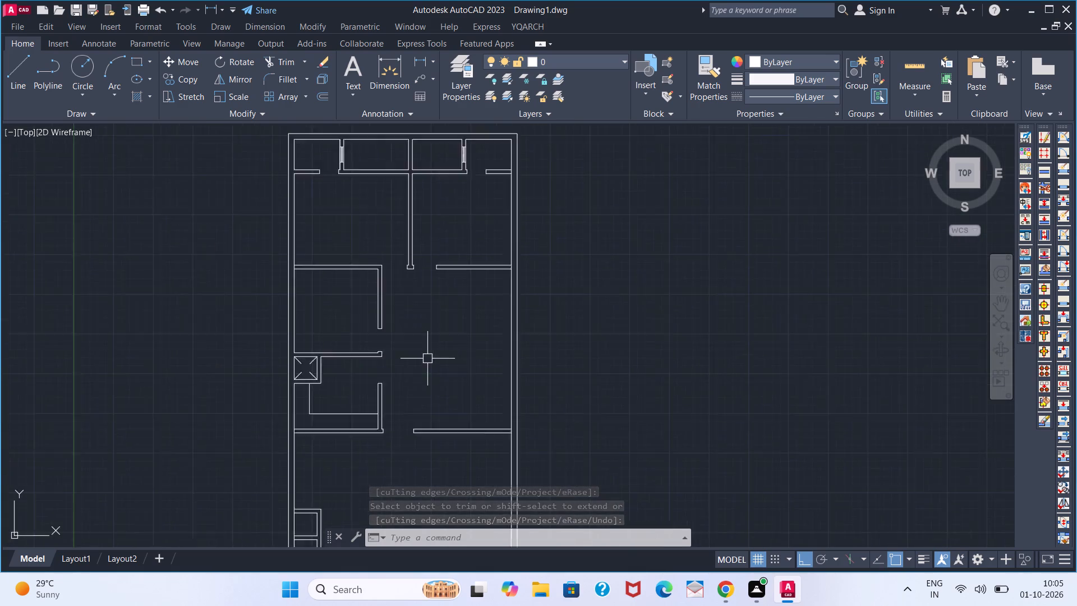
middle_click_drag(425, 380, 416, 349)
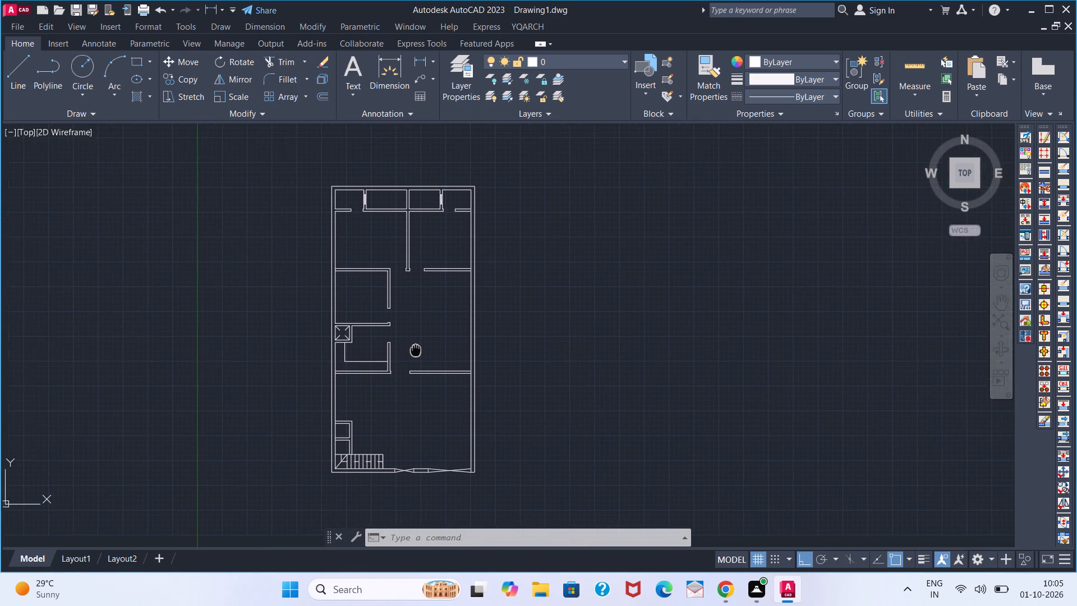
middle_click_drag(416, 349, 411, 371)
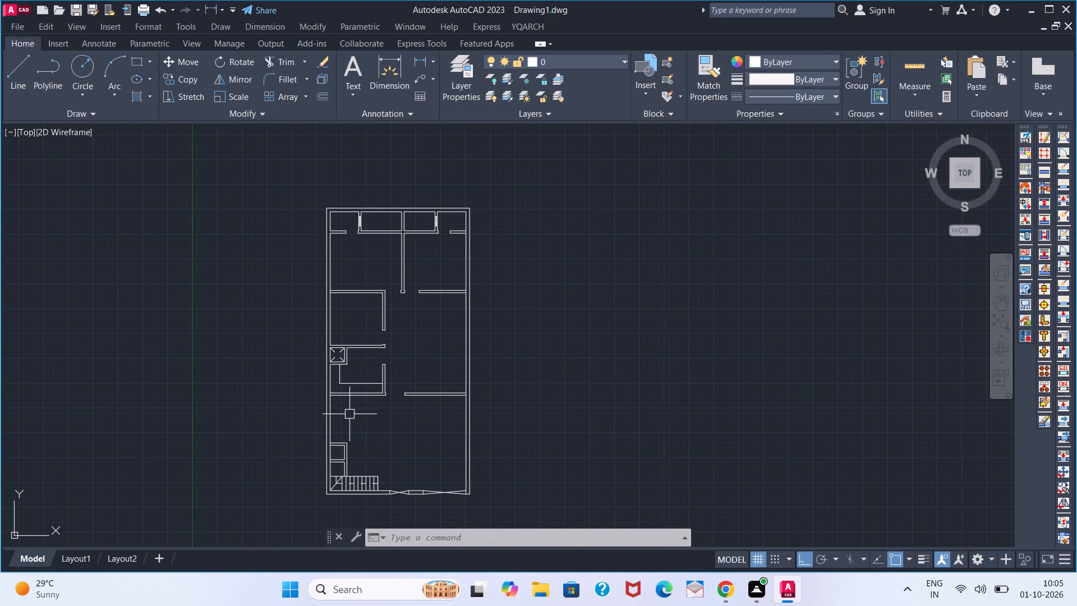
key("alt+Tab")
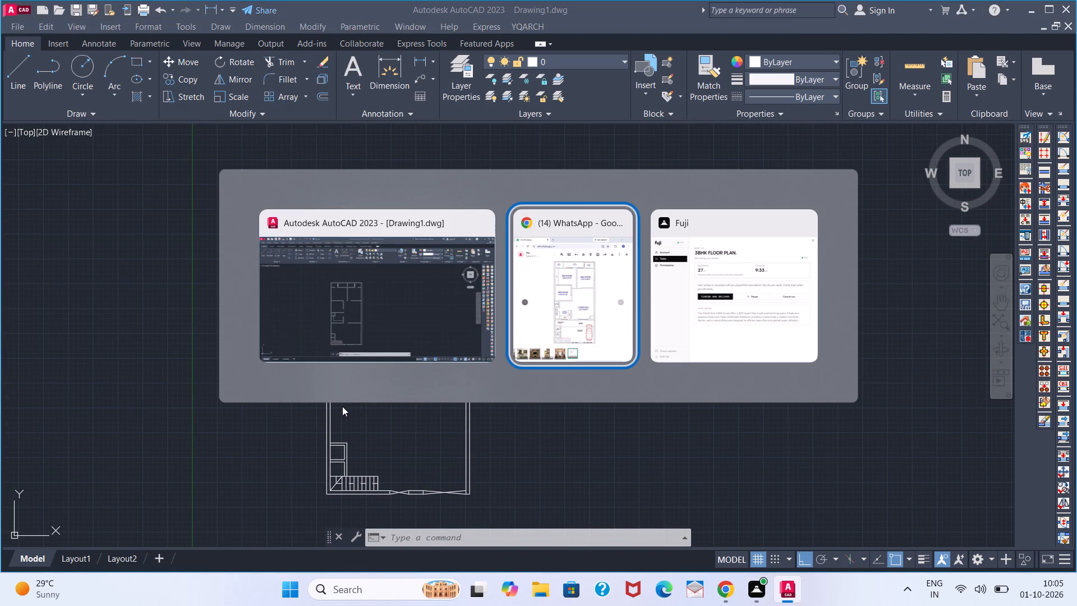
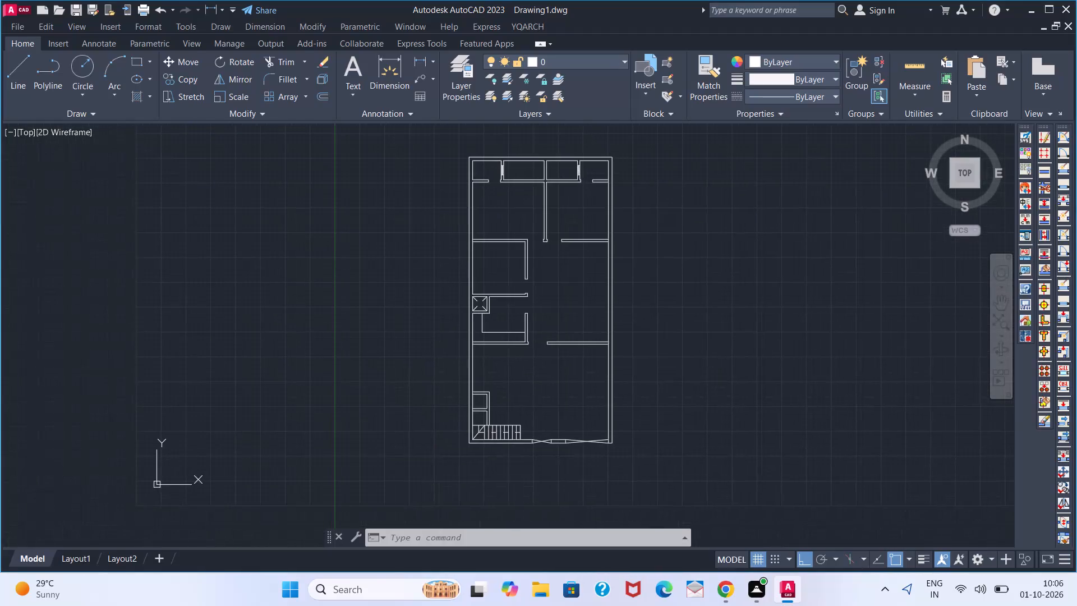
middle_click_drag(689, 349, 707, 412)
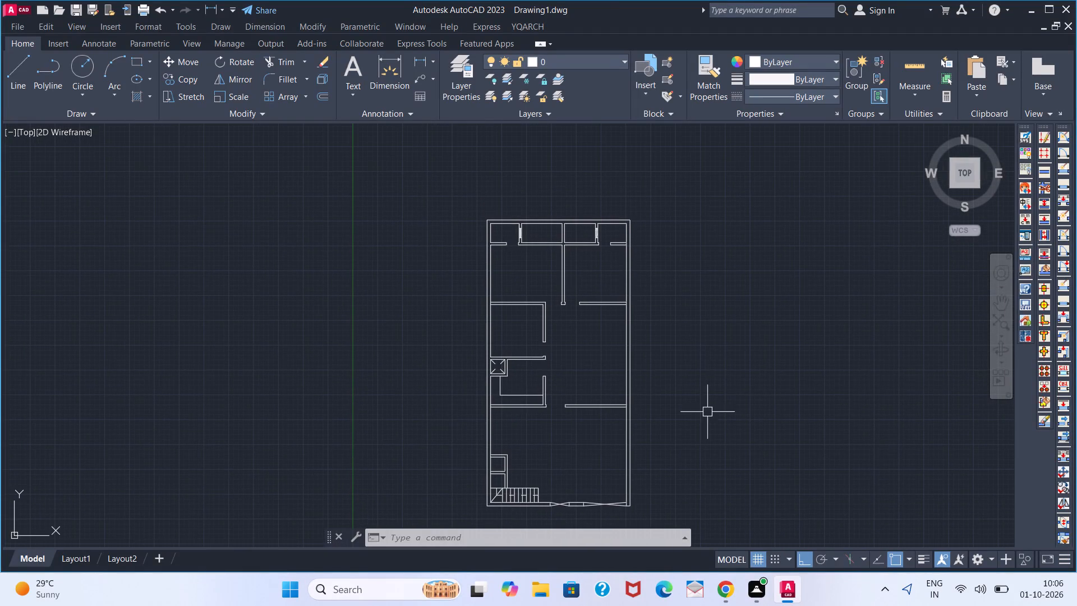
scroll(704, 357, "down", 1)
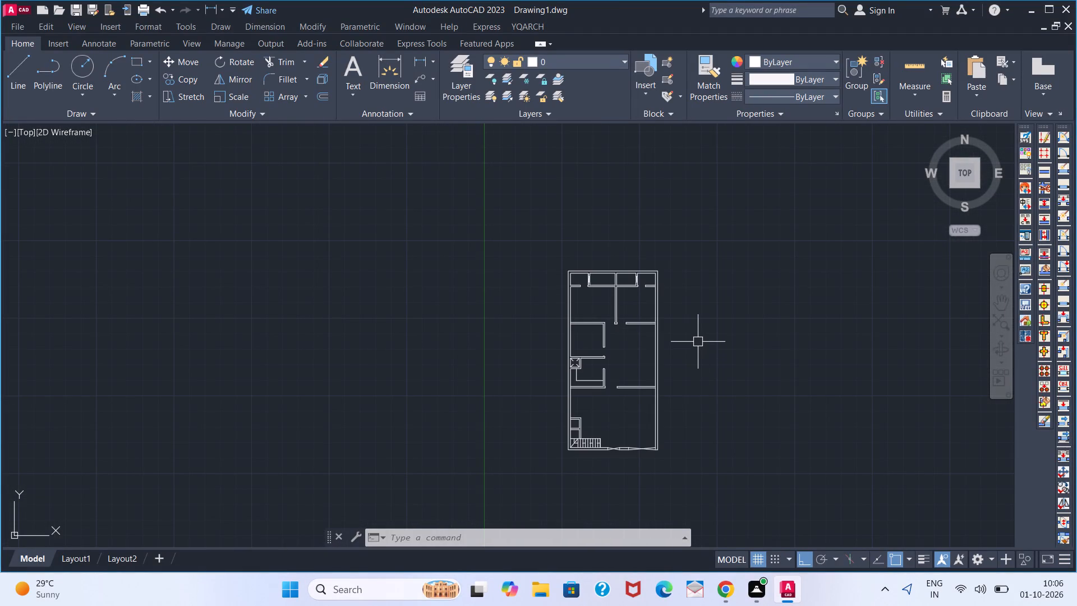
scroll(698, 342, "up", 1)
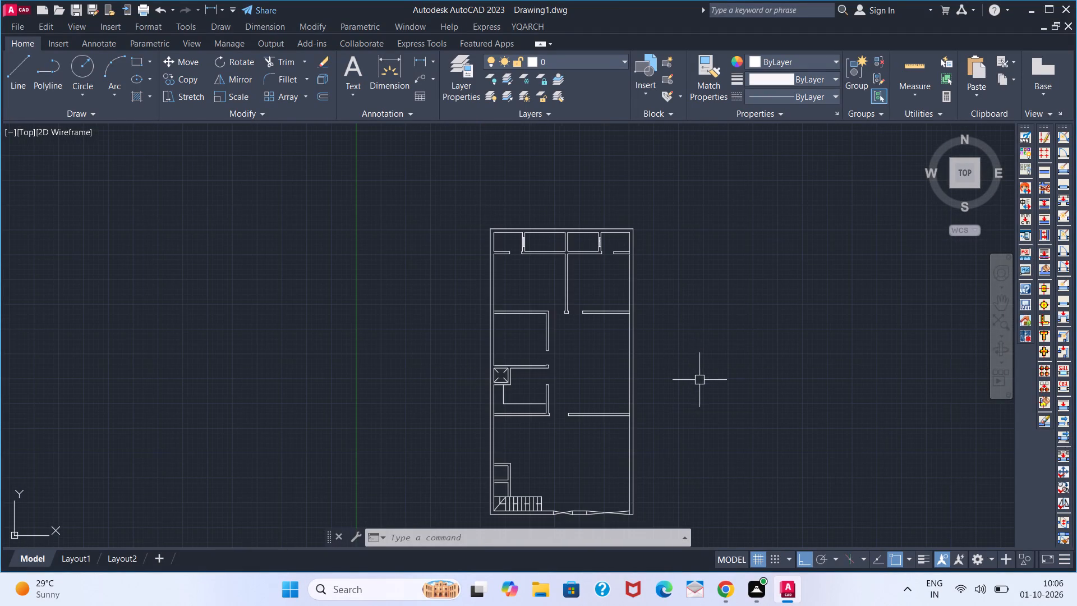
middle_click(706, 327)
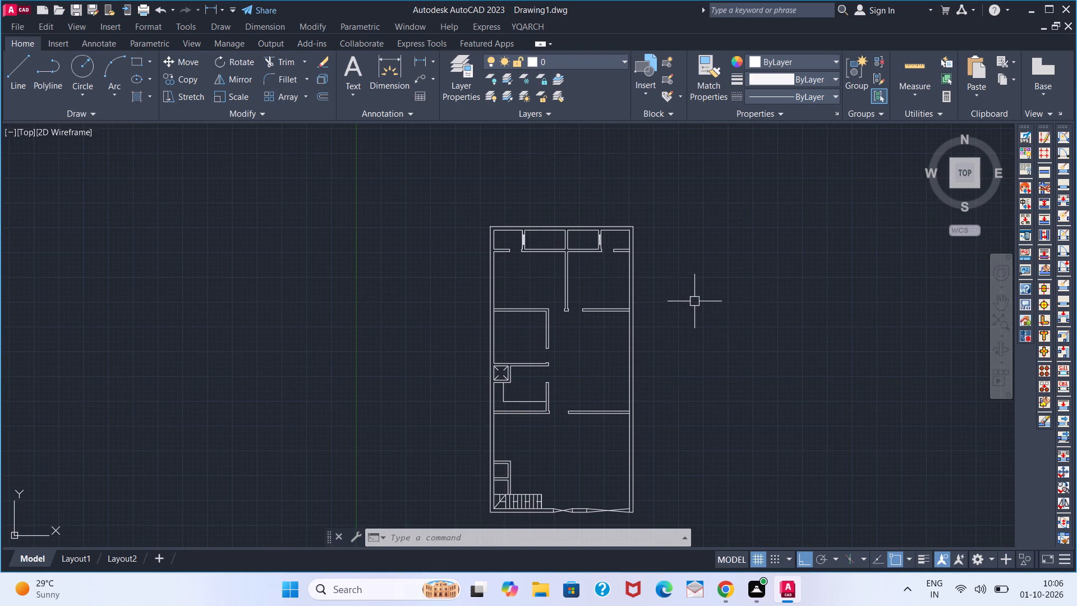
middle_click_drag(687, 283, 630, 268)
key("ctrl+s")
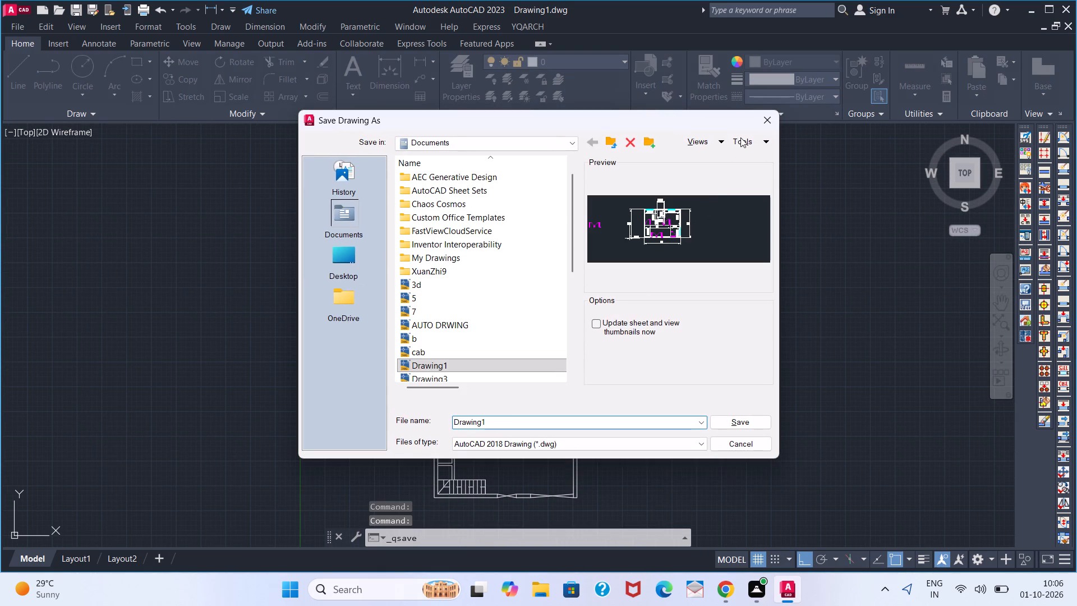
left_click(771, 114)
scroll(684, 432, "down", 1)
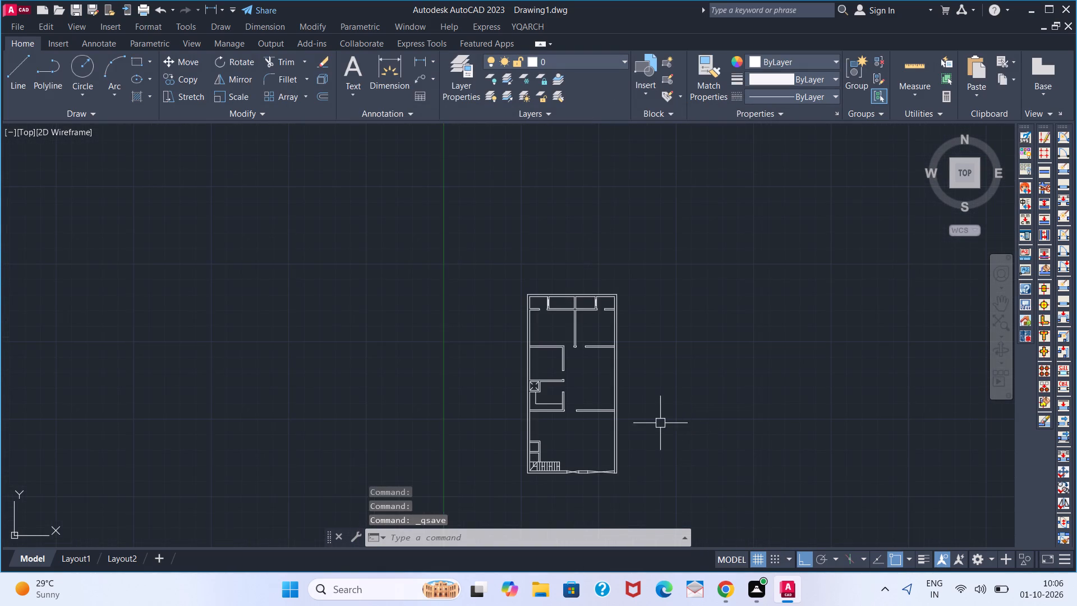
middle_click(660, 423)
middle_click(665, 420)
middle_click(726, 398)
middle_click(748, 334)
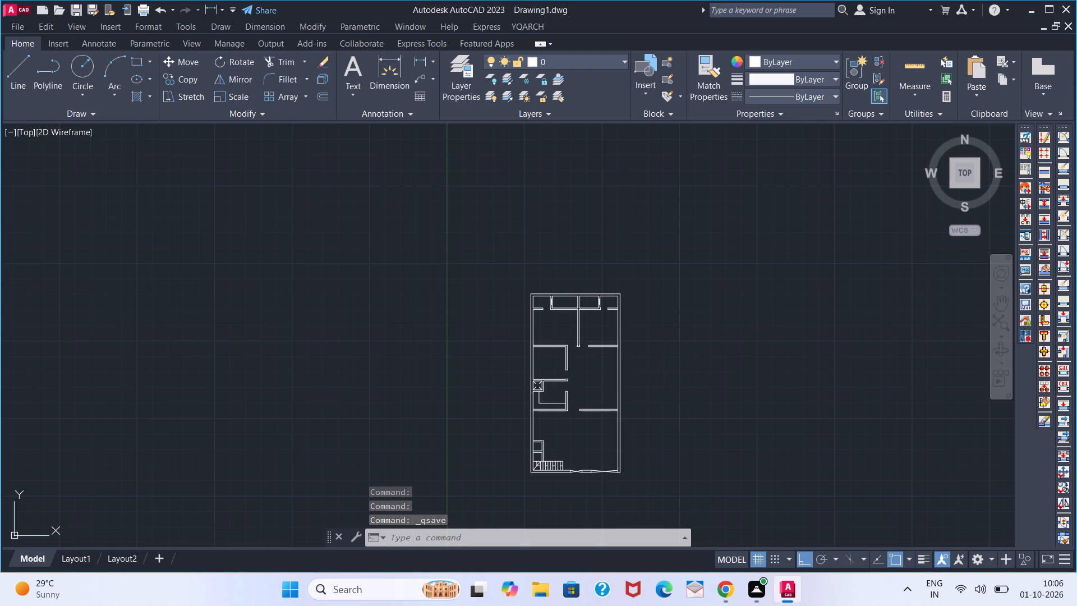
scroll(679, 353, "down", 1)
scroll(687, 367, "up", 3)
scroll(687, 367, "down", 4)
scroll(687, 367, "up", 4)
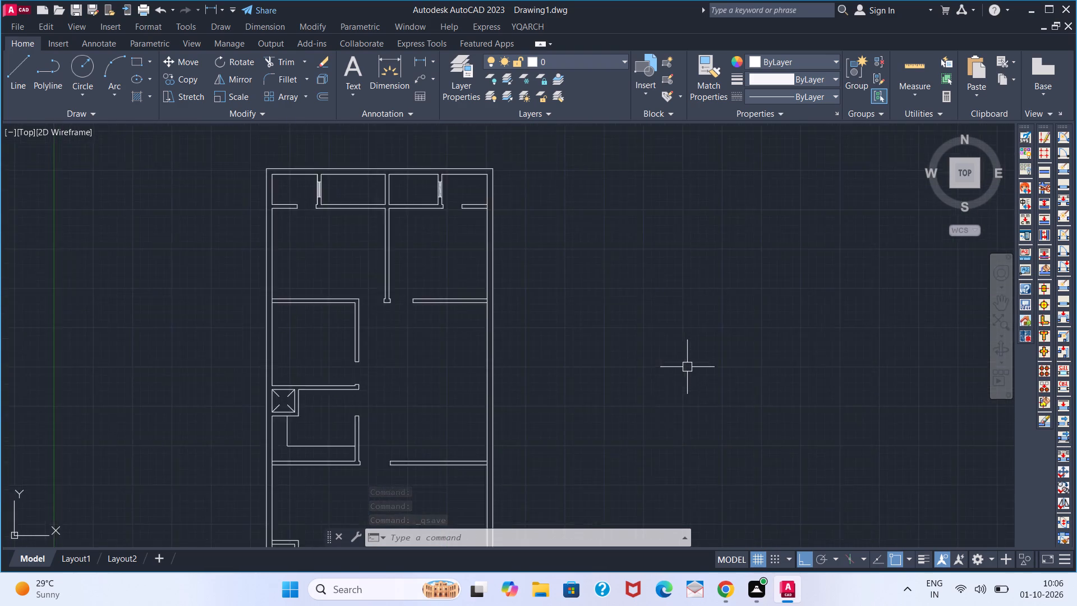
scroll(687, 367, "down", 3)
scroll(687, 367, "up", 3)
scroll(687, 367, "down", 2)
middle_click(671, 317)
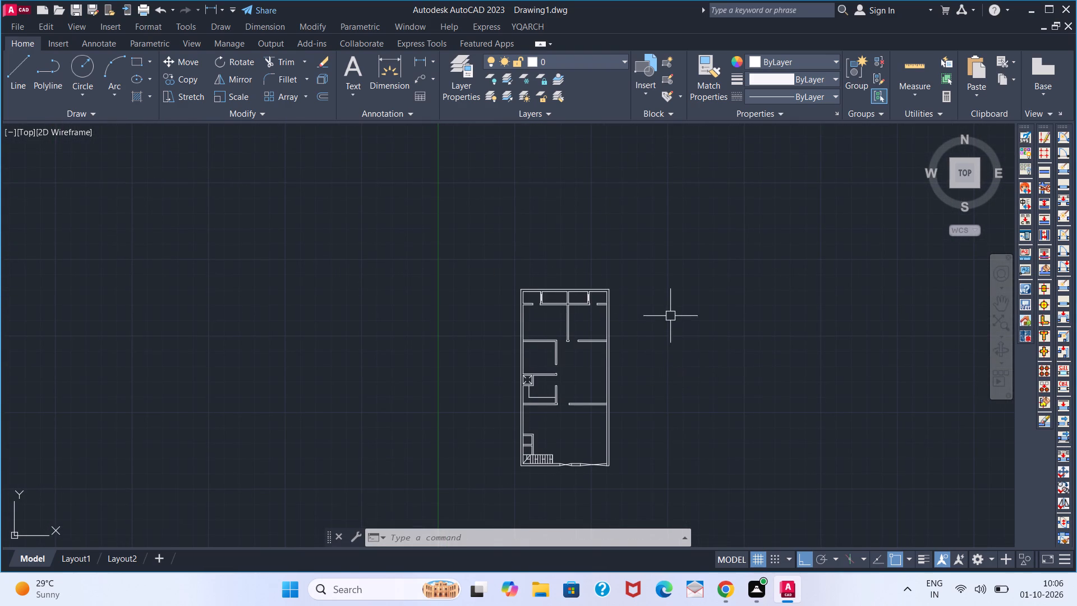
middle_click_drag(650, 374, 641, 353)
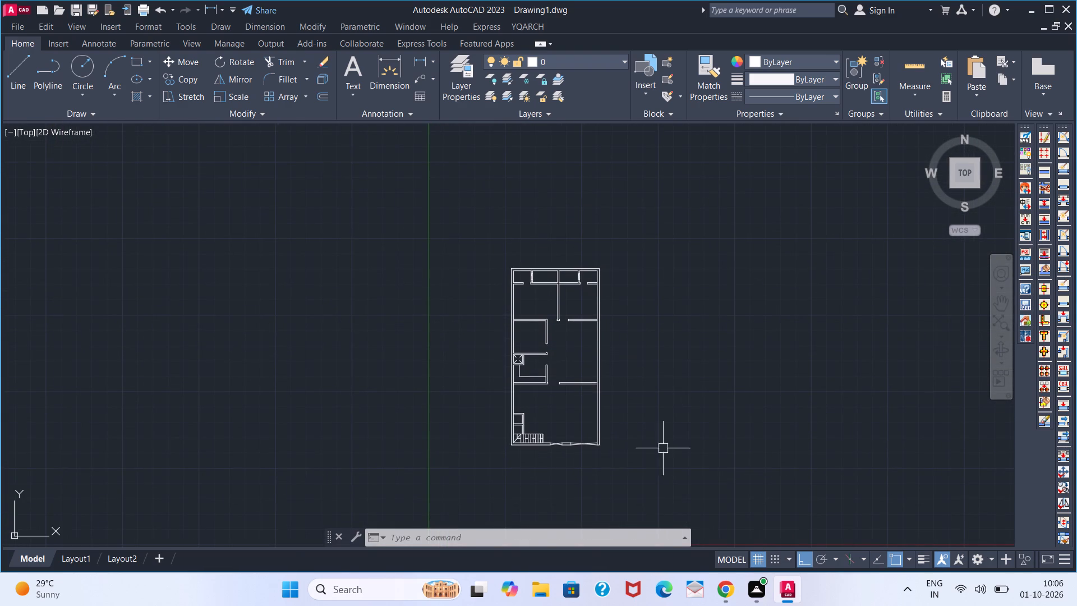
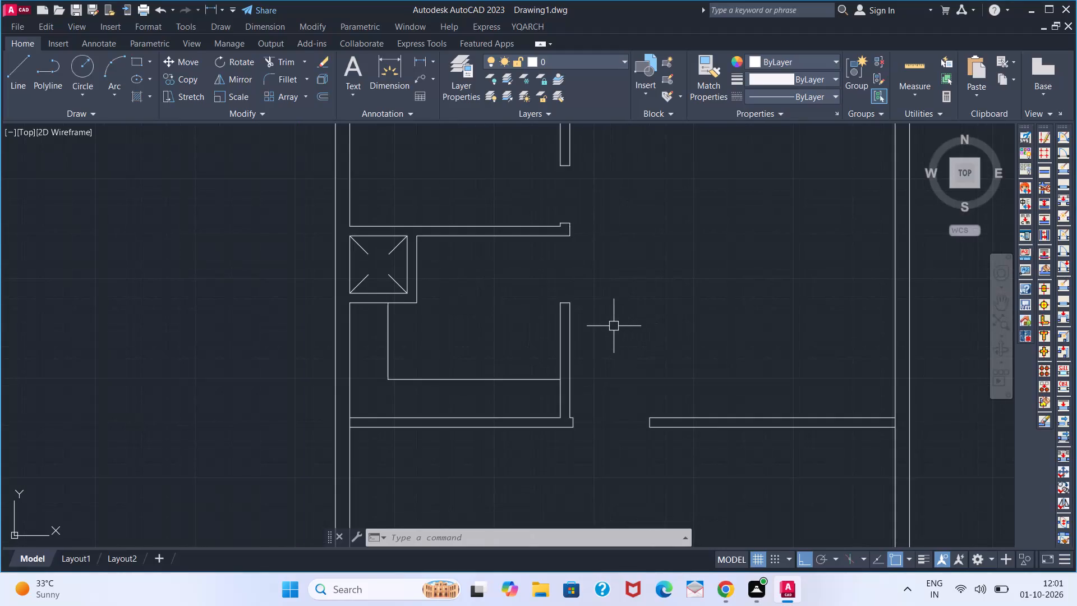
With Ortho off and object snap tracking on, draw a diagonal from the stair landing divider's top end to the midpoint of the landing's wall edge, about 1'-11".
scroll(614, 326, "down", 2)
middle_click_drag(616, 335, 363, 302)
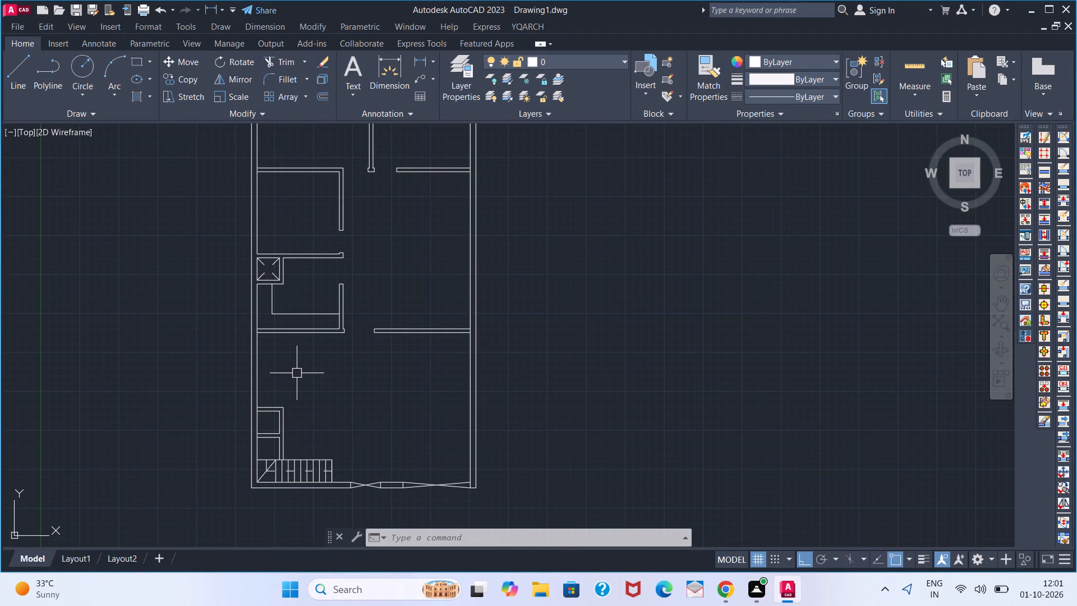
middle_click_drag(323, 413, 325, 421)
scroll(260, 506, "up", 4)
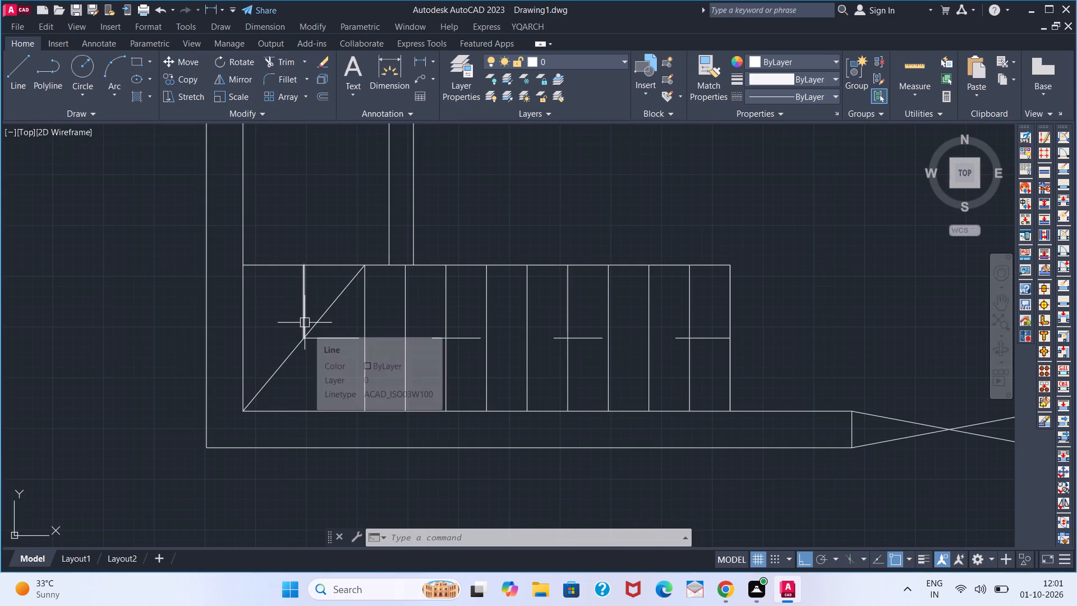
key("l")
key("Return")
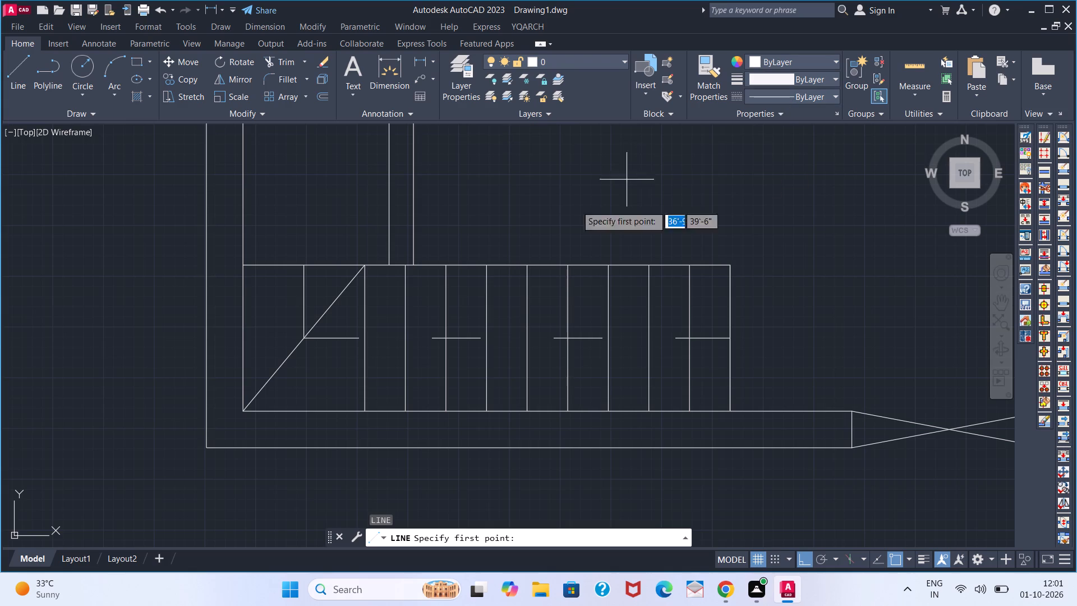
left_click(299, 269)
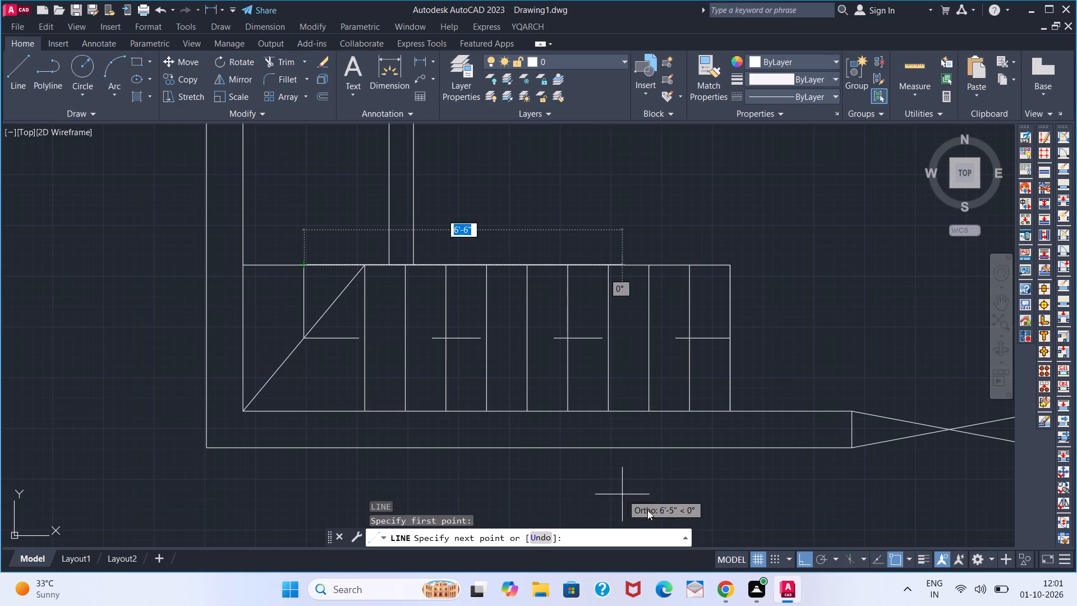
left_click(807, 555)
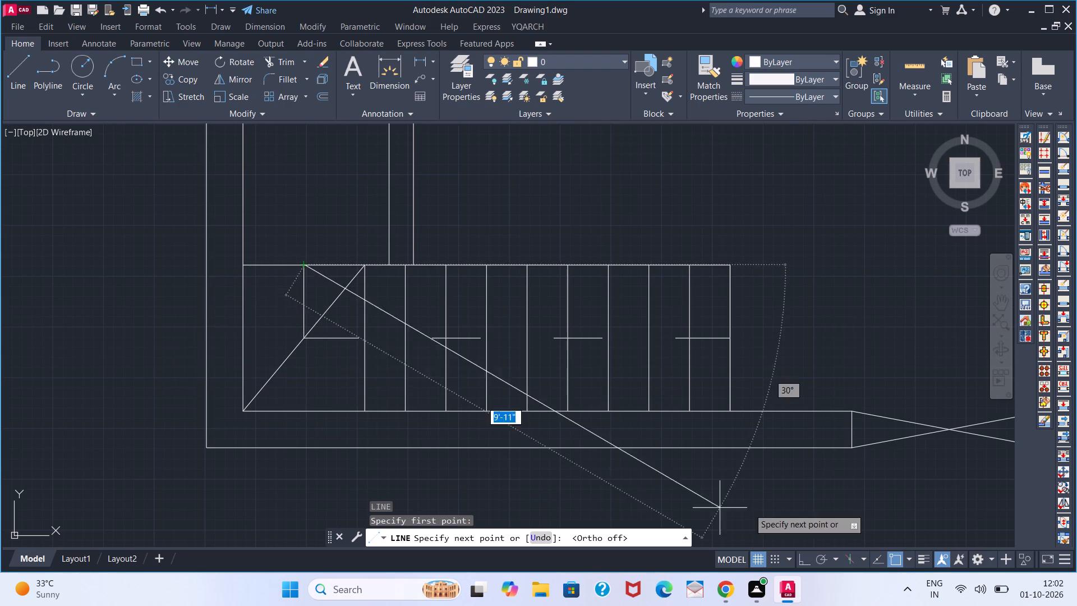
left_click(874, 559)
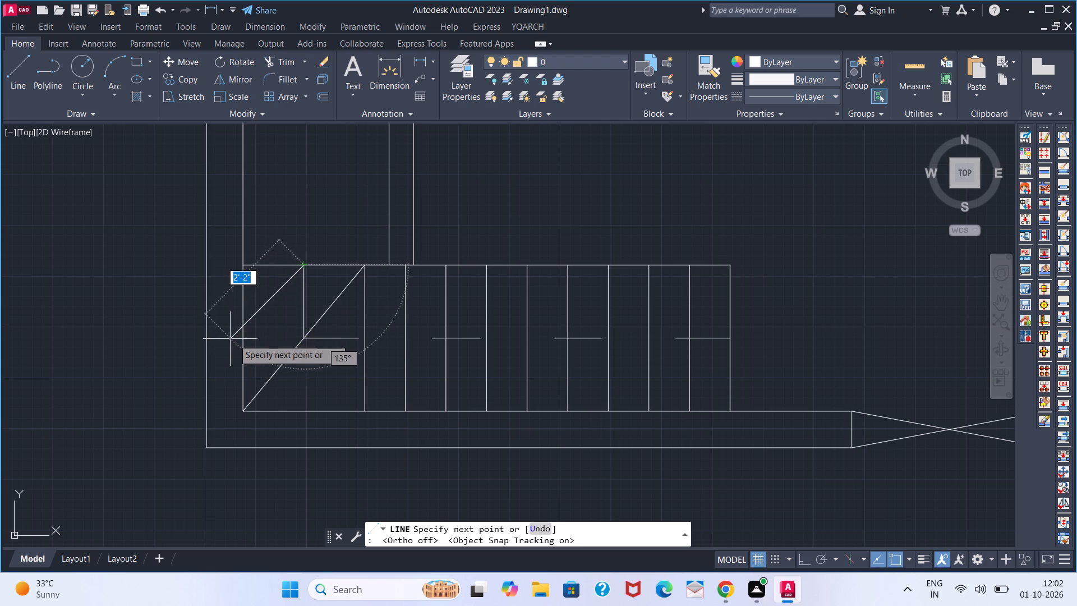
scroll(238, 338, "up", 3)
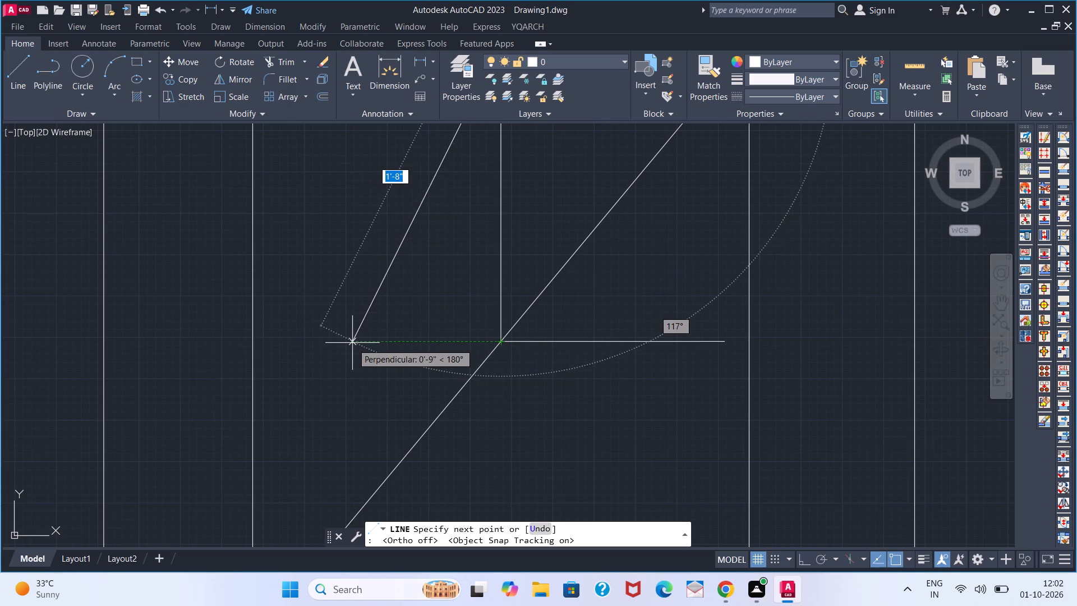
scroll(259, 341, "down", 1)
left_click(259, 341)
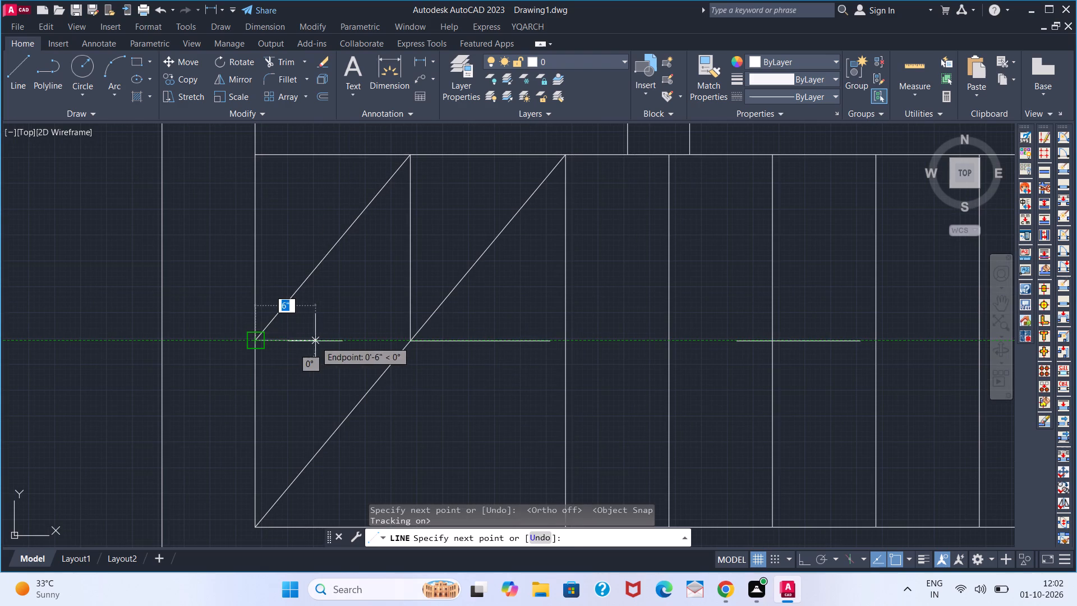
key("space")
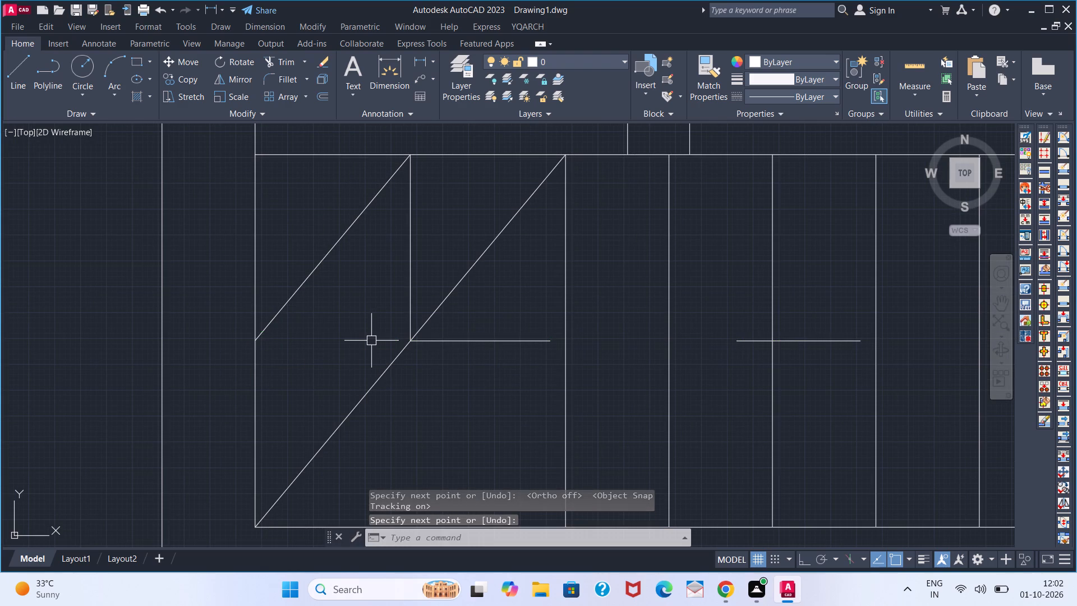
Draw a horizontal line about 1'-3" long from the landing divider's lower end to the inner wall face.
key("space")
key("space")
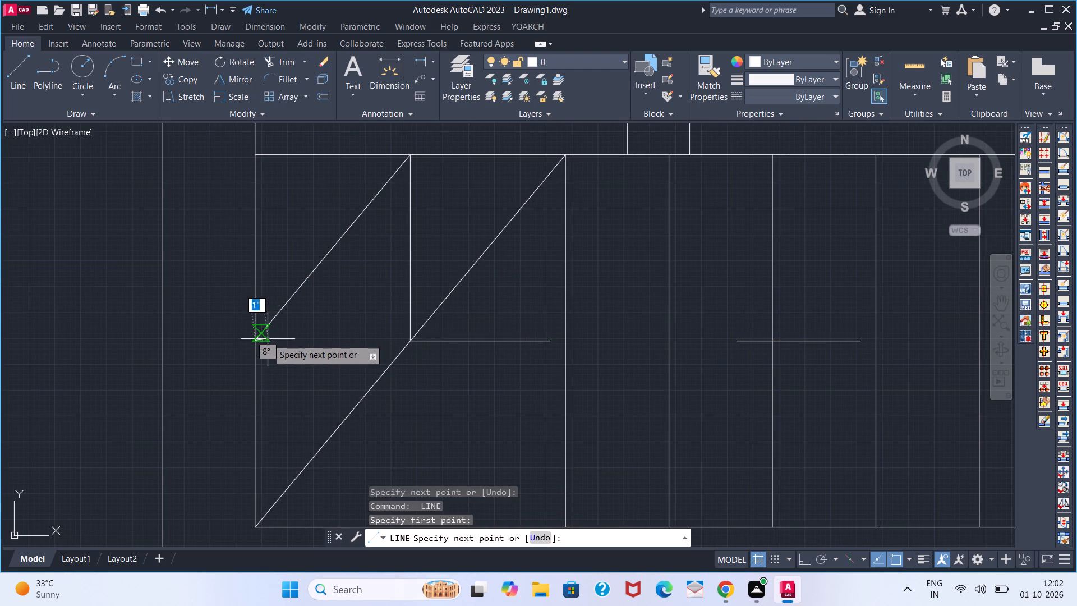
key("space")
key("space")
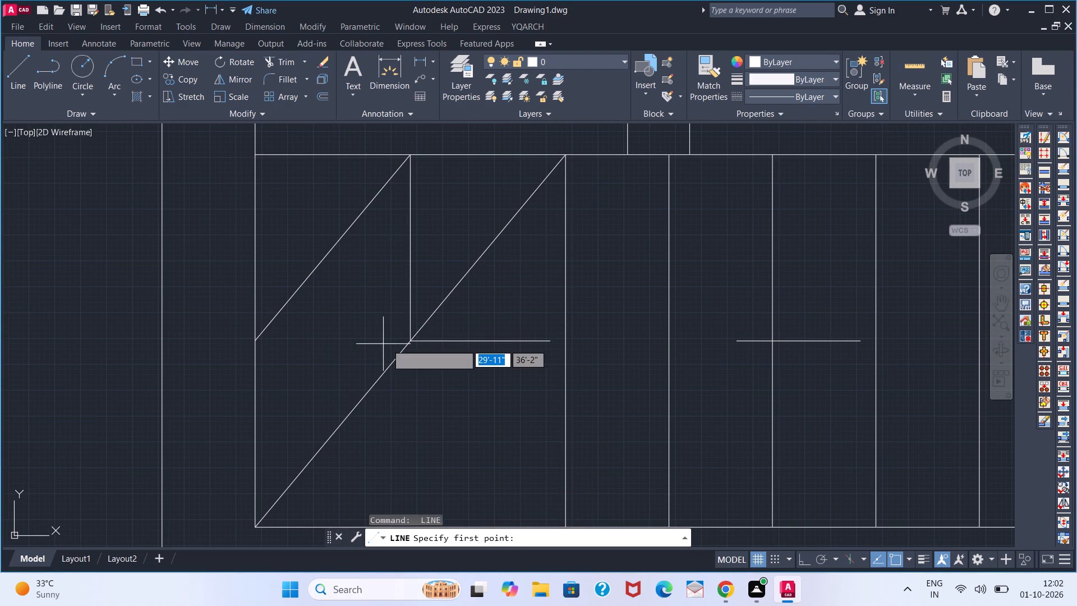
left_click(402, 347)
left_click(260, 348)
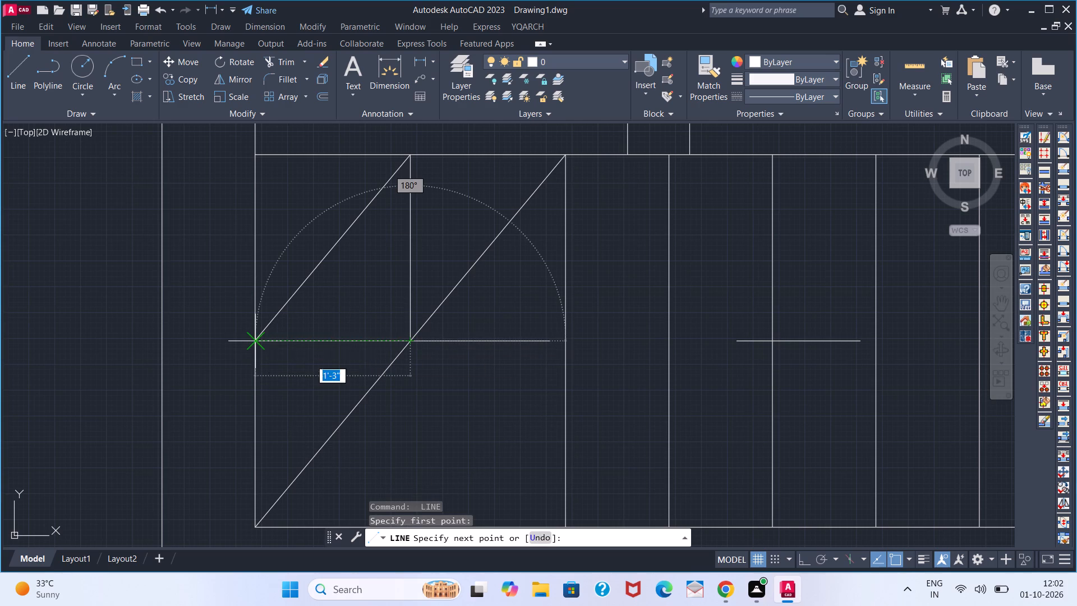
key("space")
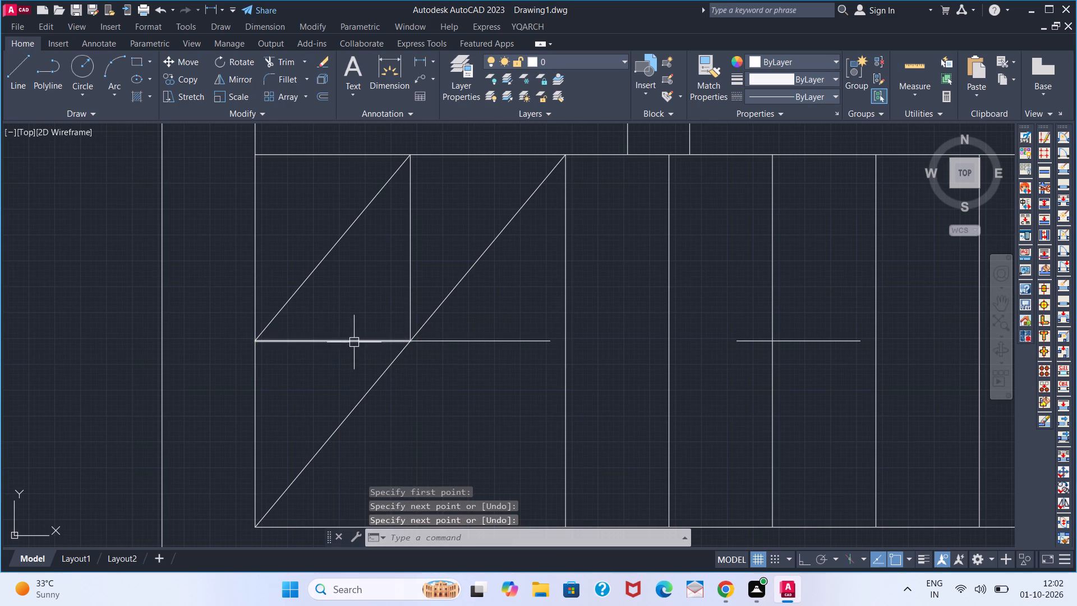
Draw a second diagonal from the landing divider's top end to the midpoint of the first full-height tread line.
key("space")
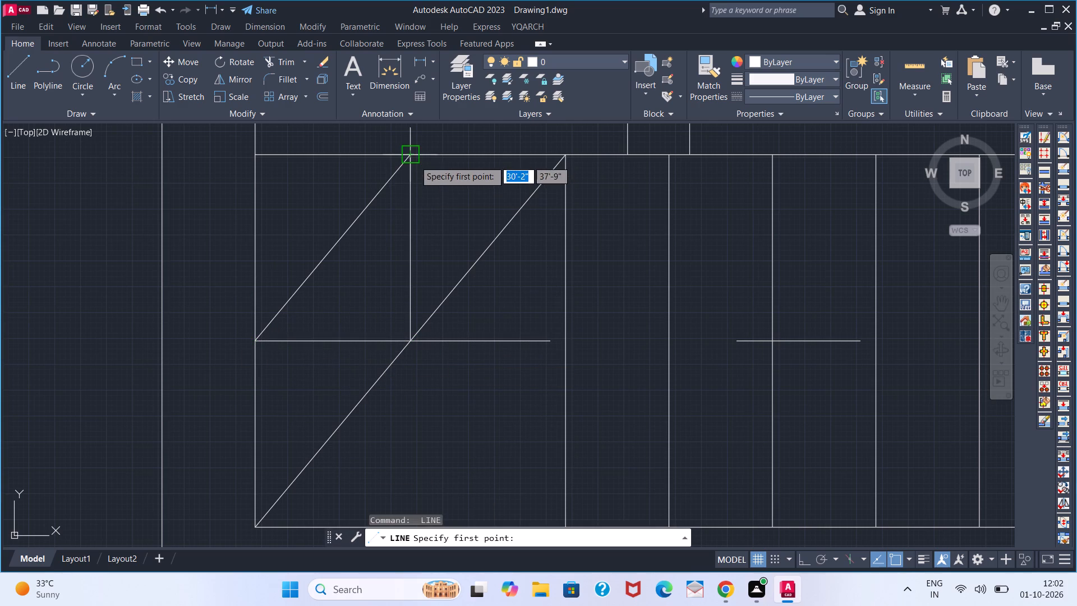
left_click(414, 160)
left_click(564, 339)
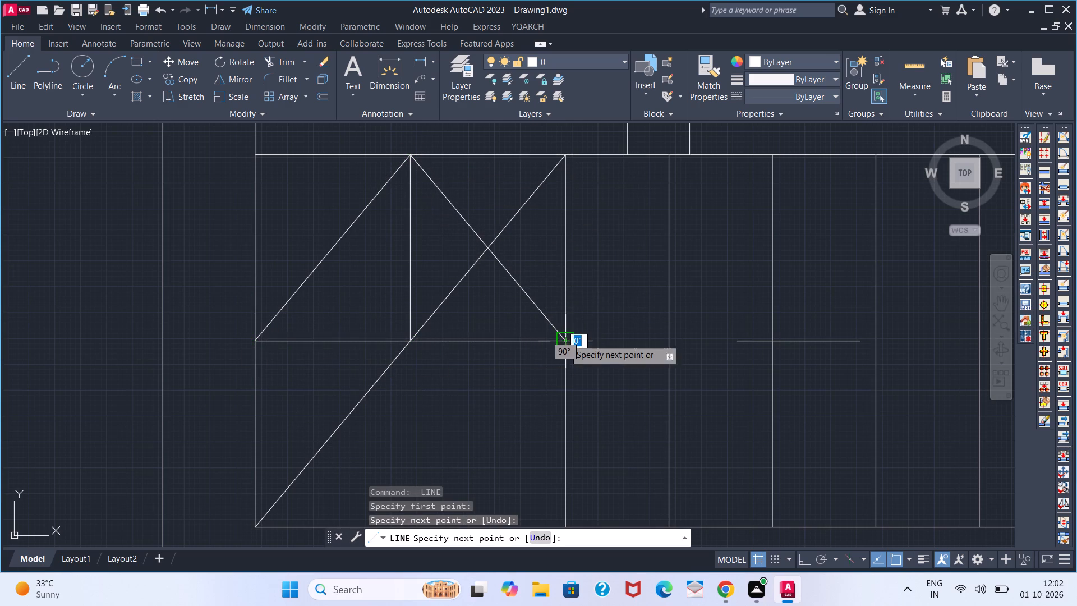
key("space")
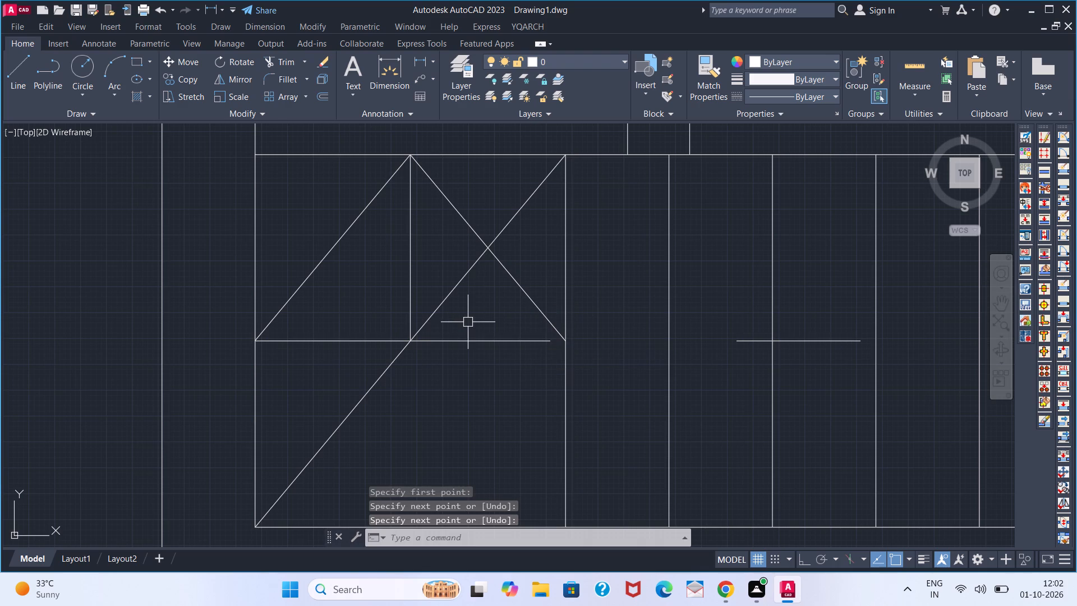
Assign the ACAD_ISO03W100 linetype to the two new landing diagonals, the short horizontal line and the stair centre line.
scroll(462, 322, "down", 2)
left_click(411, 299)
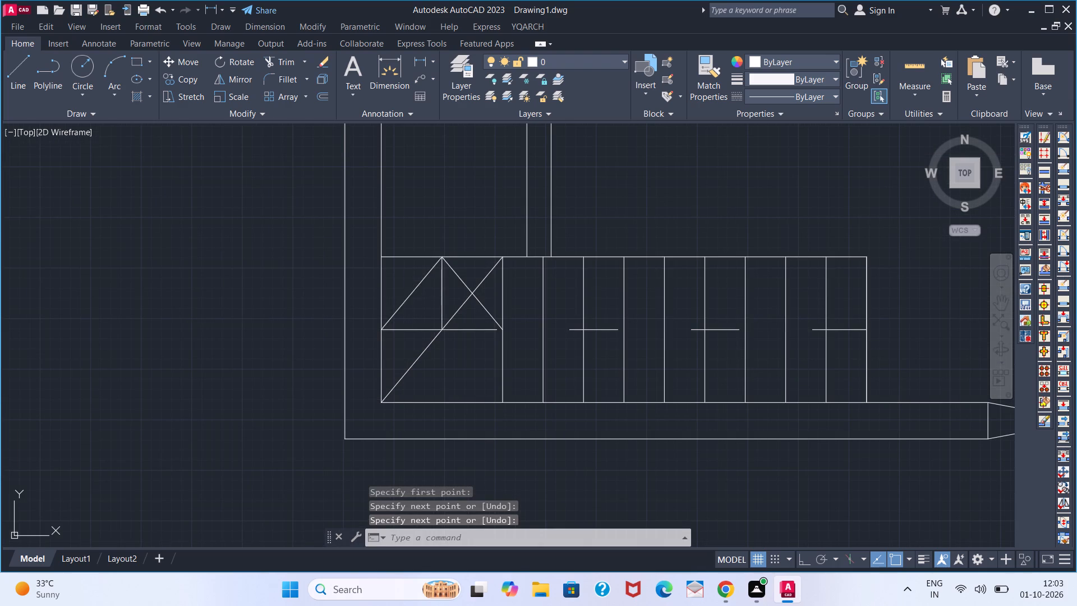
left_click(418, 329)
left_click(466, 328)
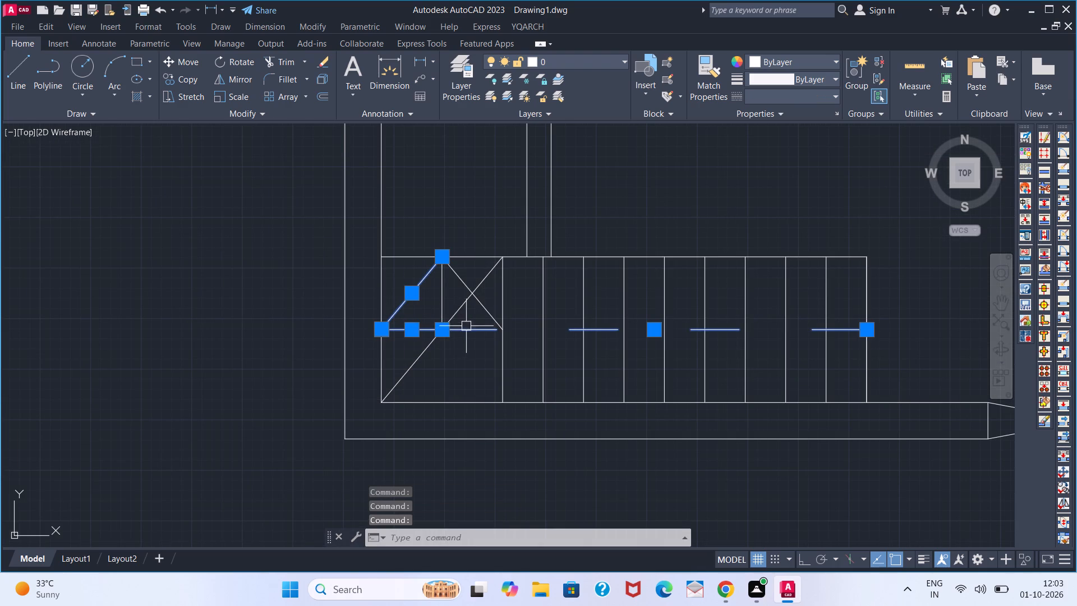
left_click(462, 286)
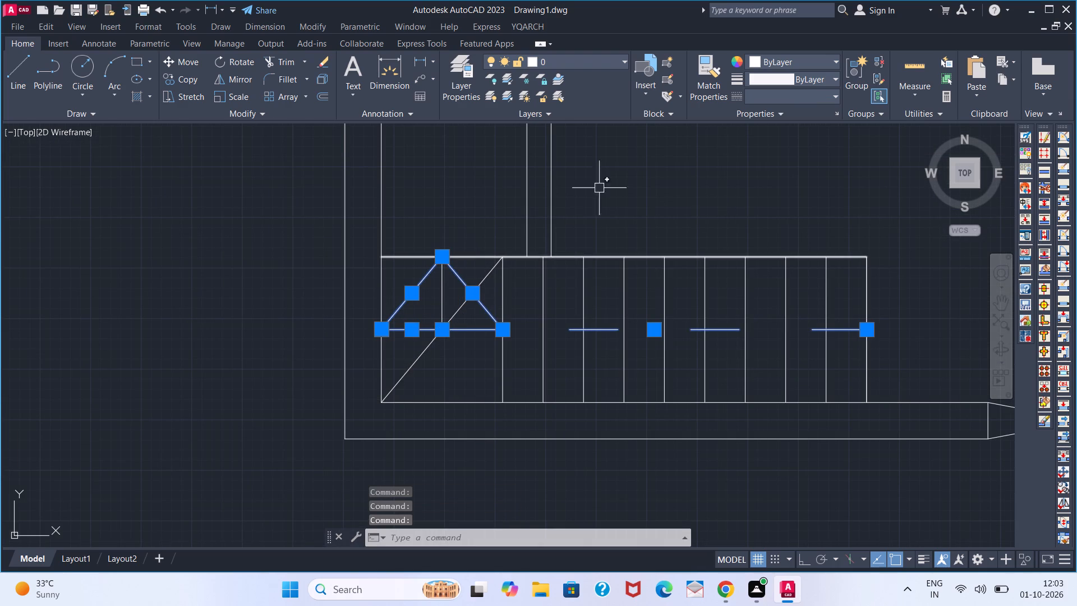
left_click(814, 85)
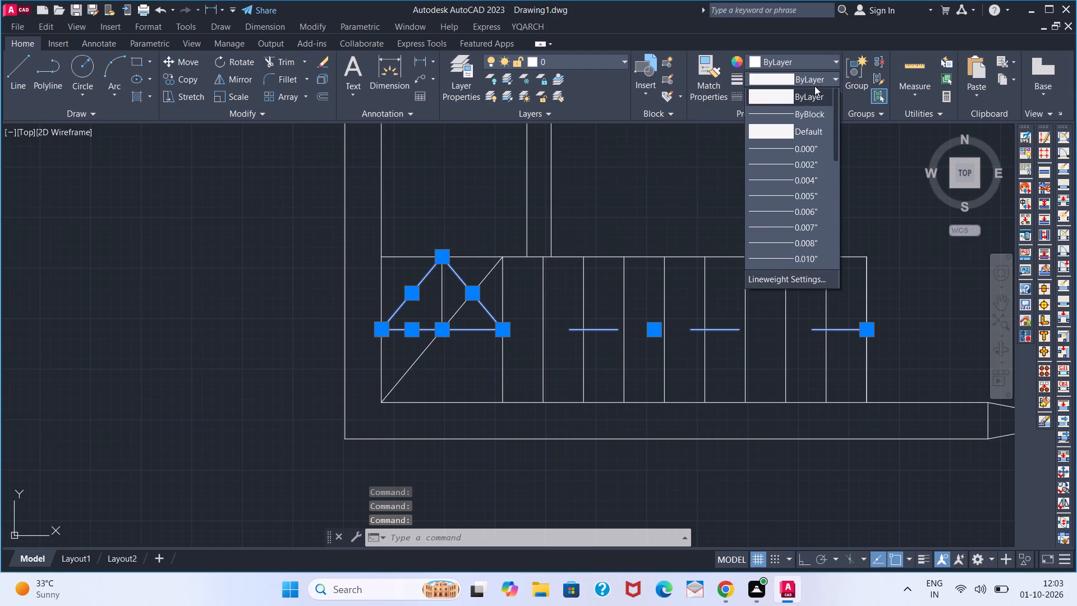
left_click(814, 80)
left_click(814, 95)
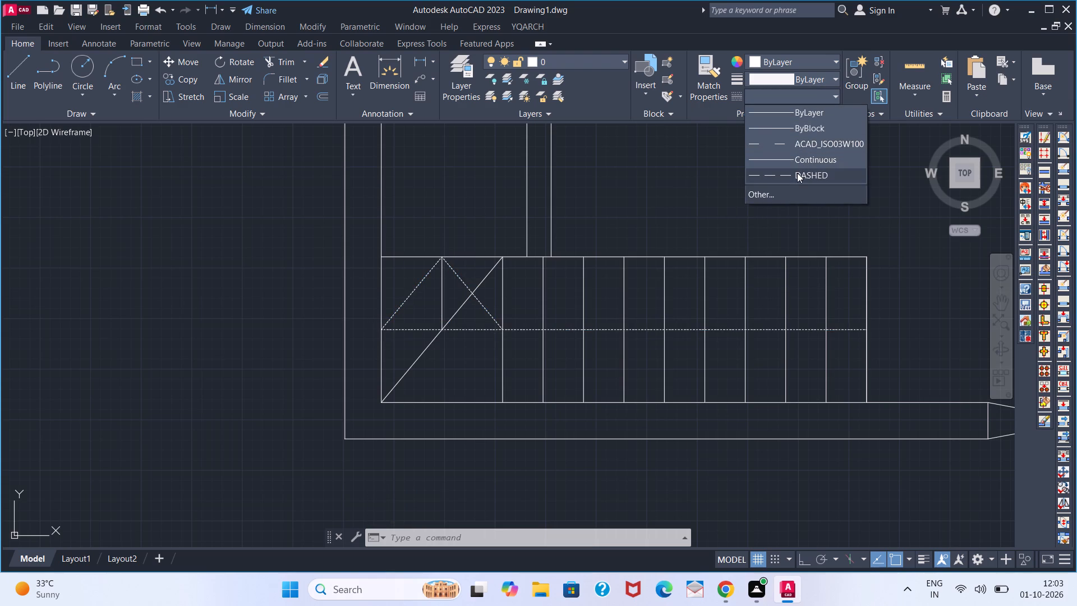
left_click(799, 142)
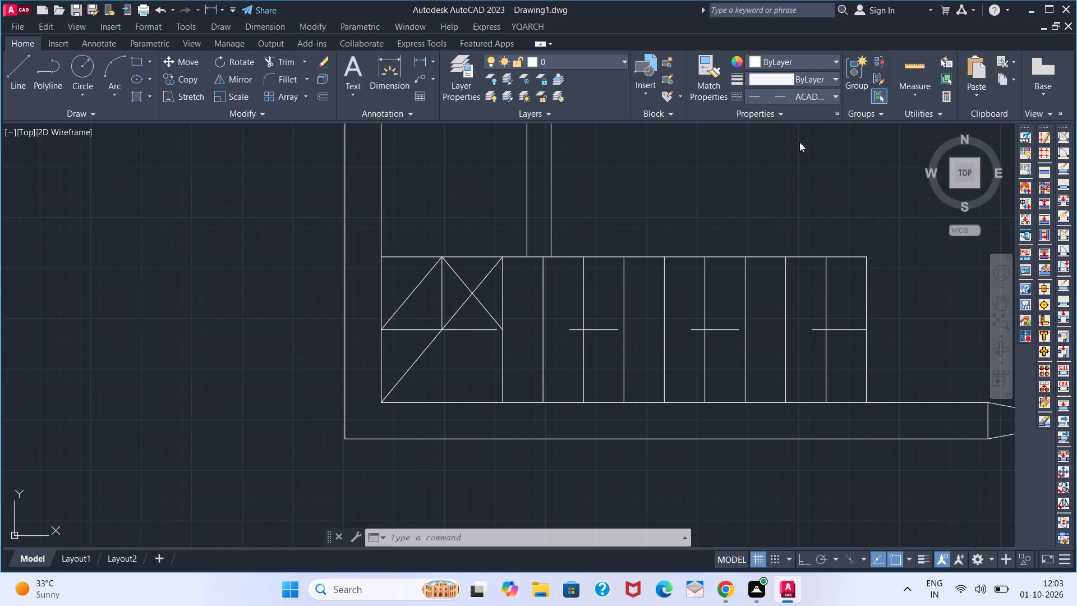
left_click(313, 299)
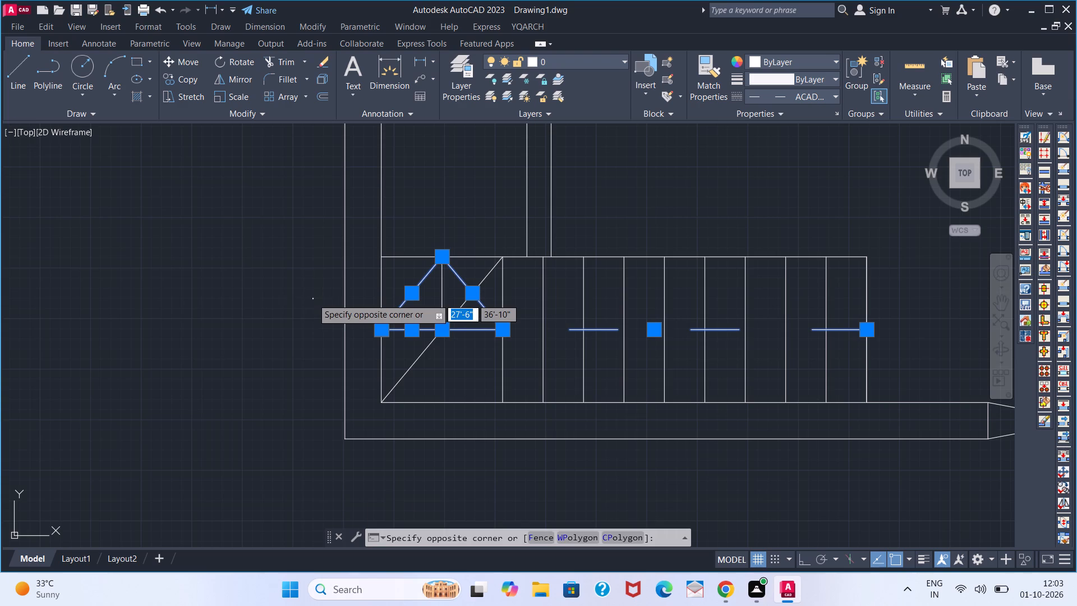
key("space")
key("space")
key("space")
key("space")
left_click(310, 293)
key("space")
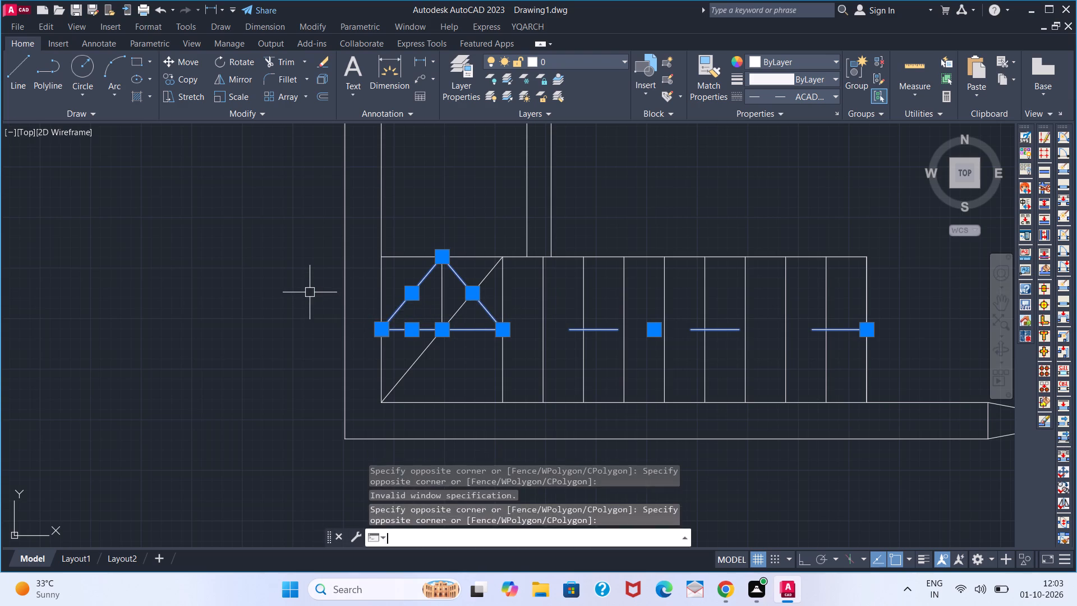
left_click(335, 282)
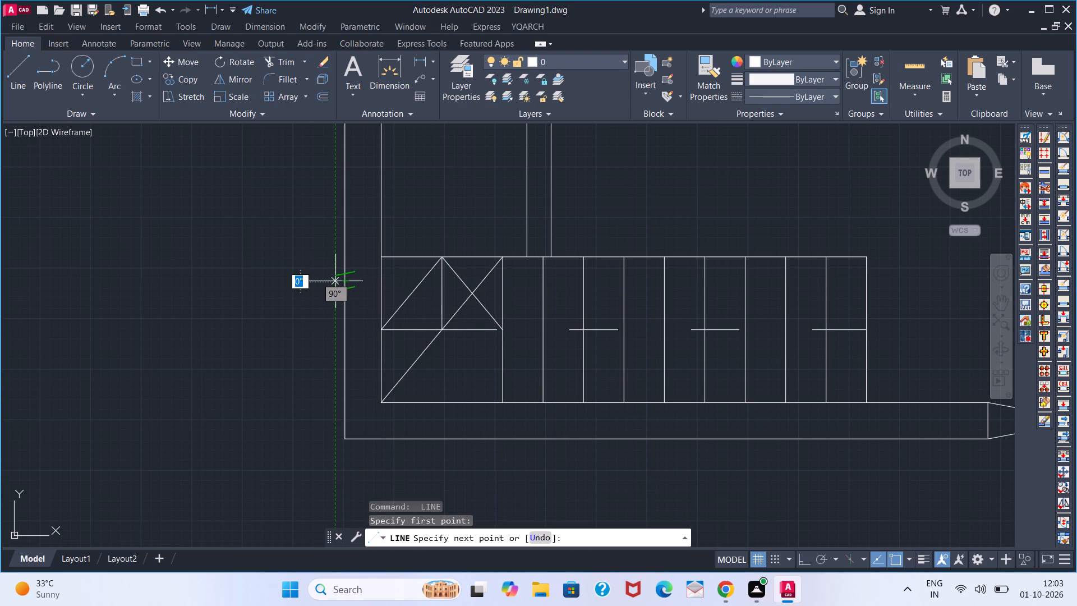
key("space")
Reapply the ACAD_ISO03W100 linetype to the two landing diagonals that meet at the divider's top end.
scroll(429, 286, "up", 4)
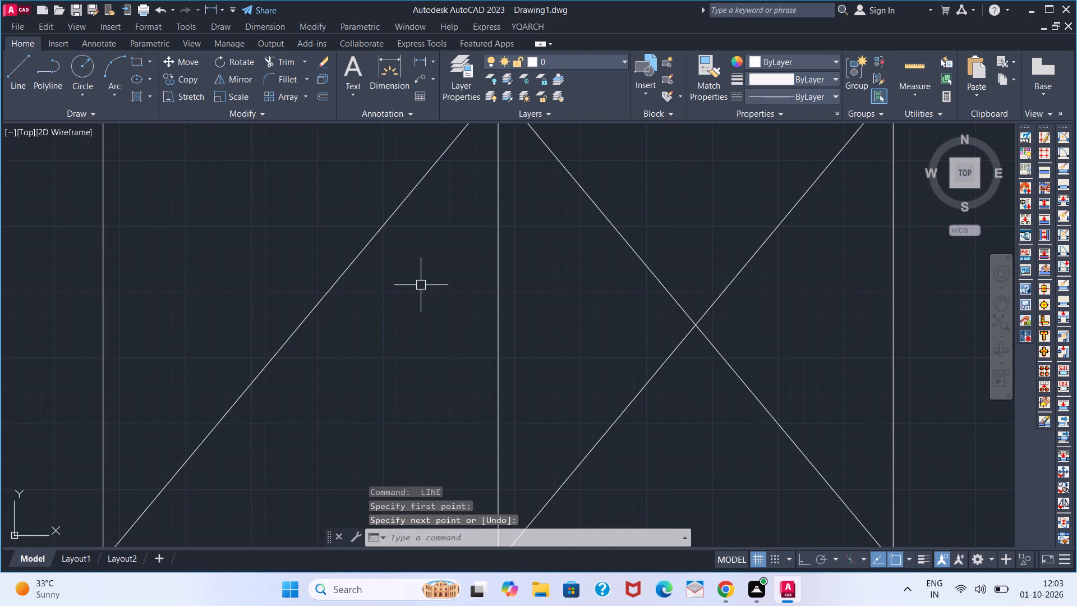
left_click(369, 256)
left_click(337, 242)
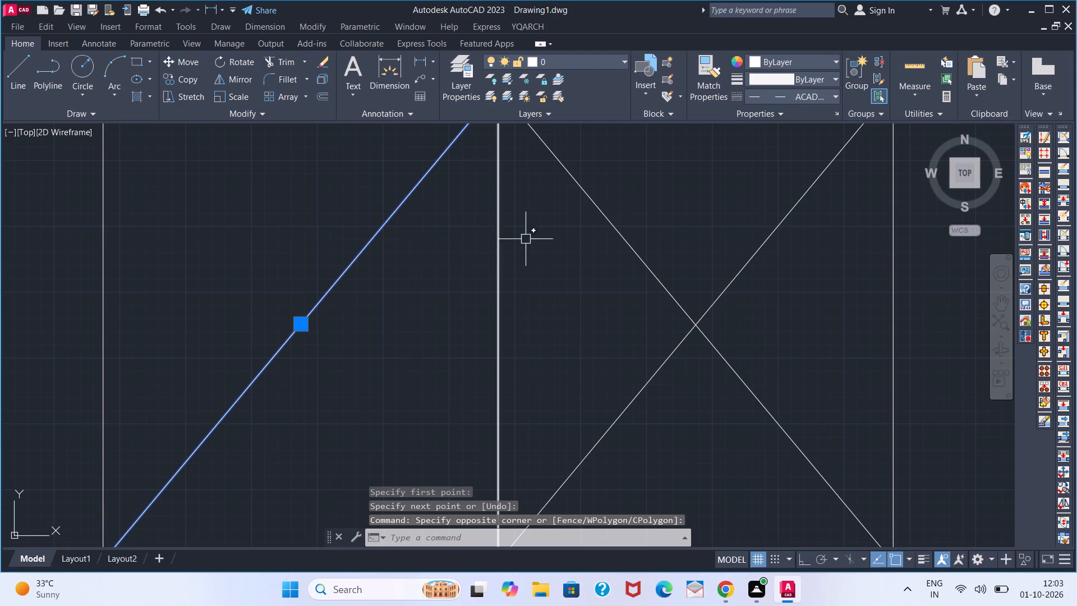
left_click(620, 237)
left_click(791, 87)
left_click(791, 94)
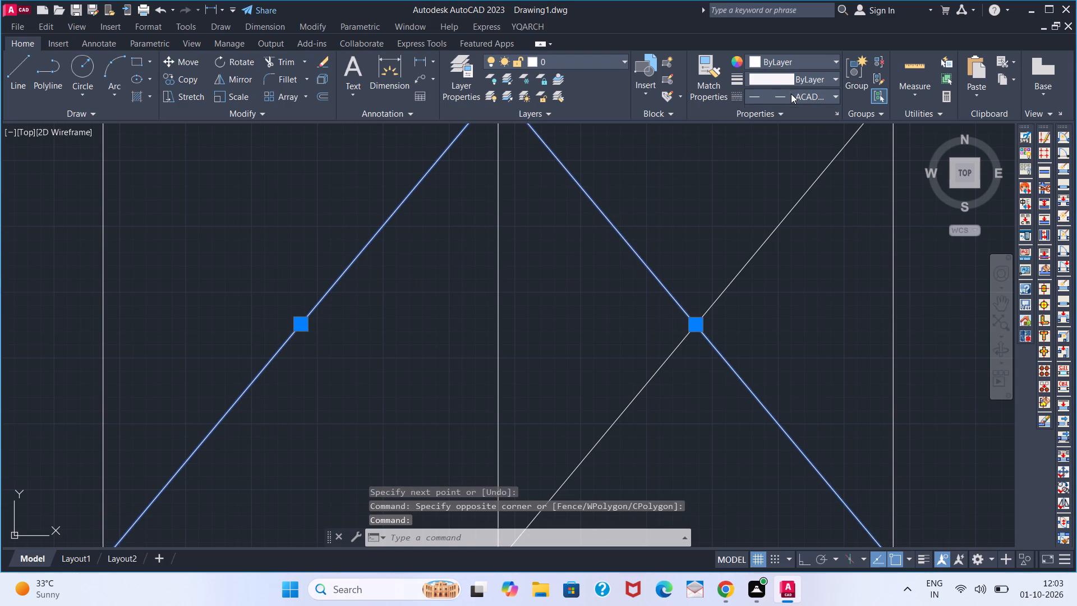
left_click(780, 145)
scroll(687, 213, "down", 2)
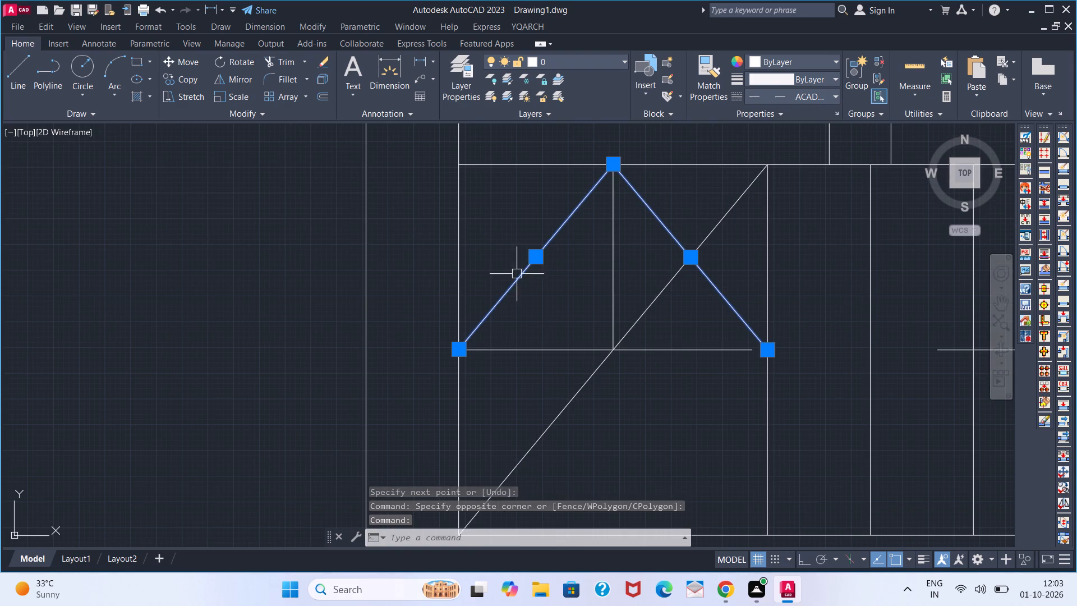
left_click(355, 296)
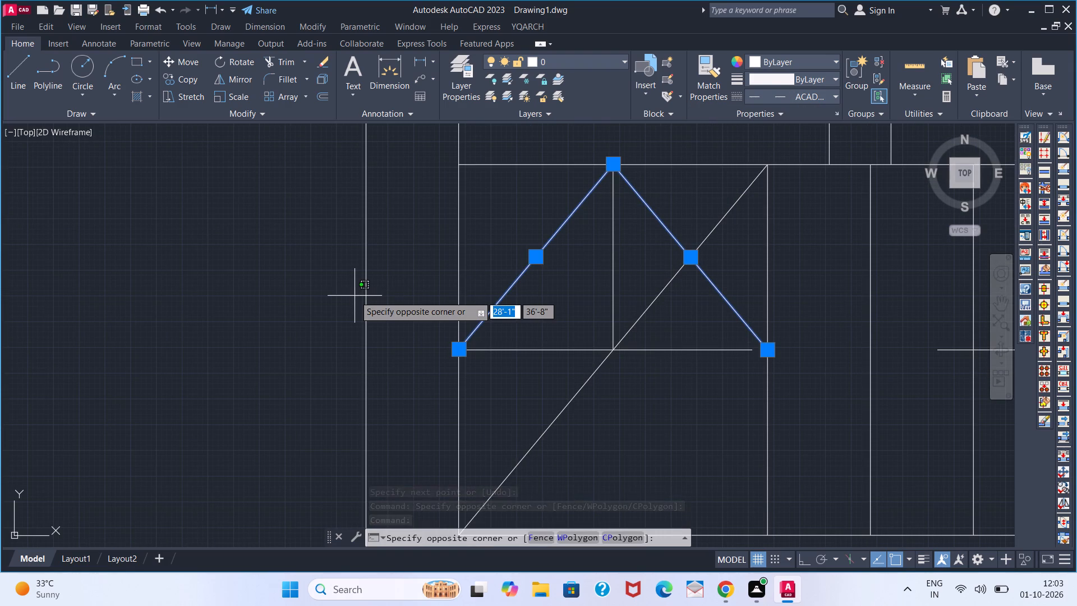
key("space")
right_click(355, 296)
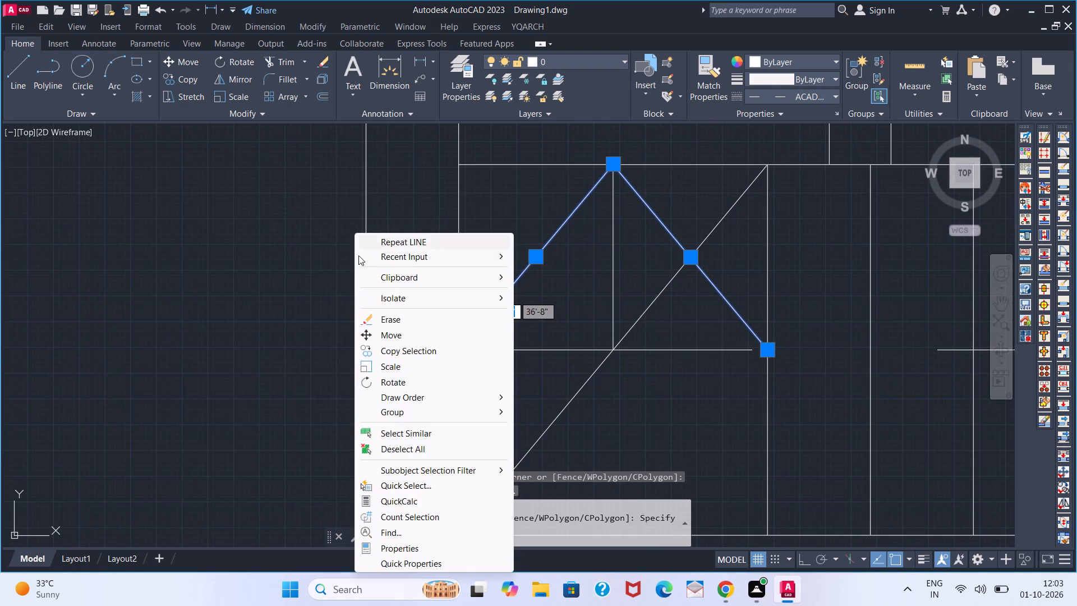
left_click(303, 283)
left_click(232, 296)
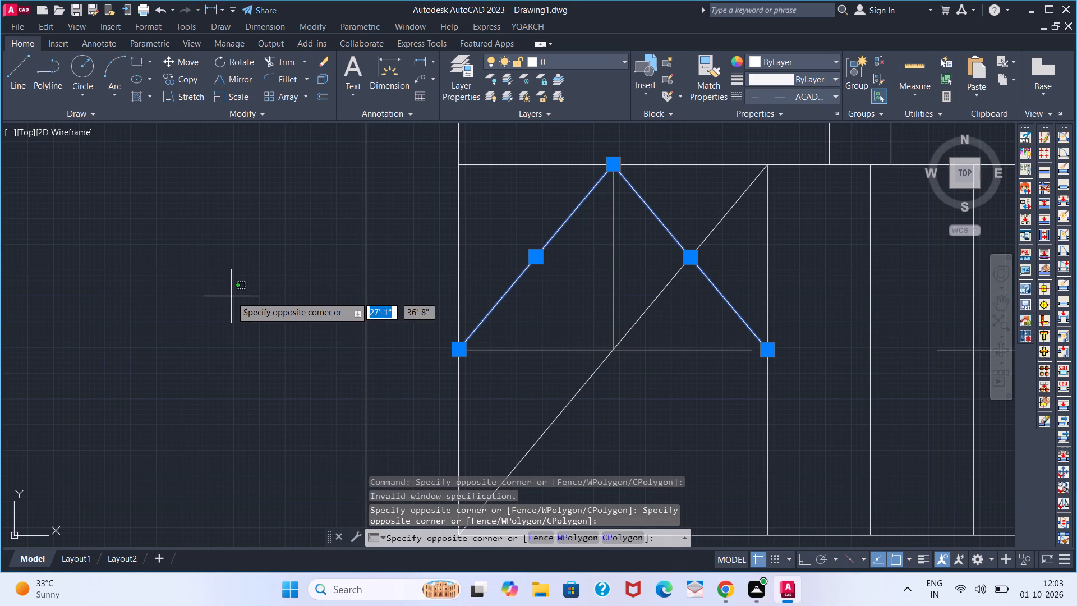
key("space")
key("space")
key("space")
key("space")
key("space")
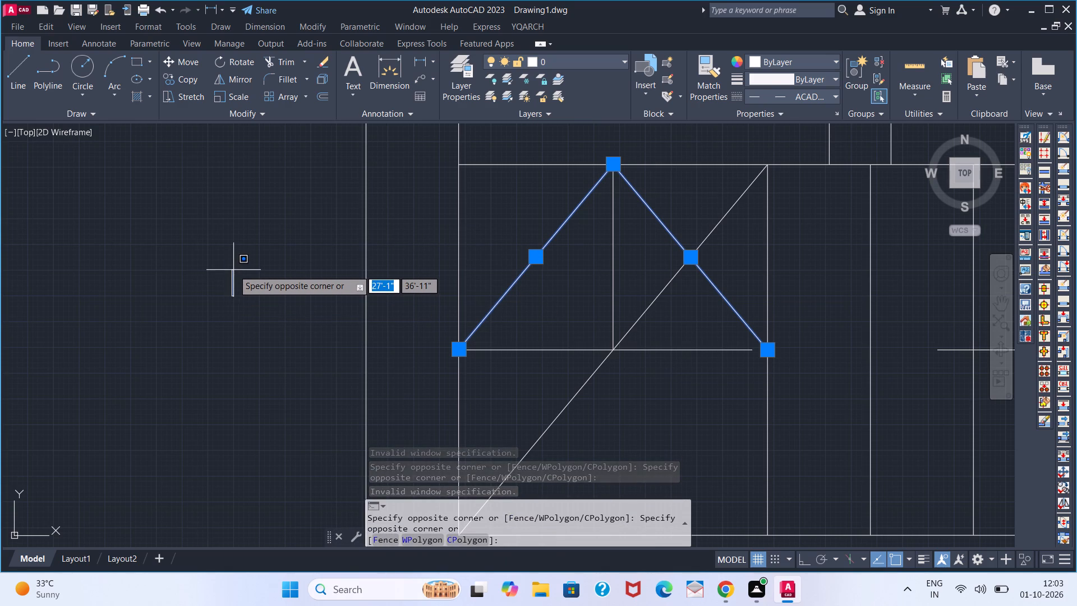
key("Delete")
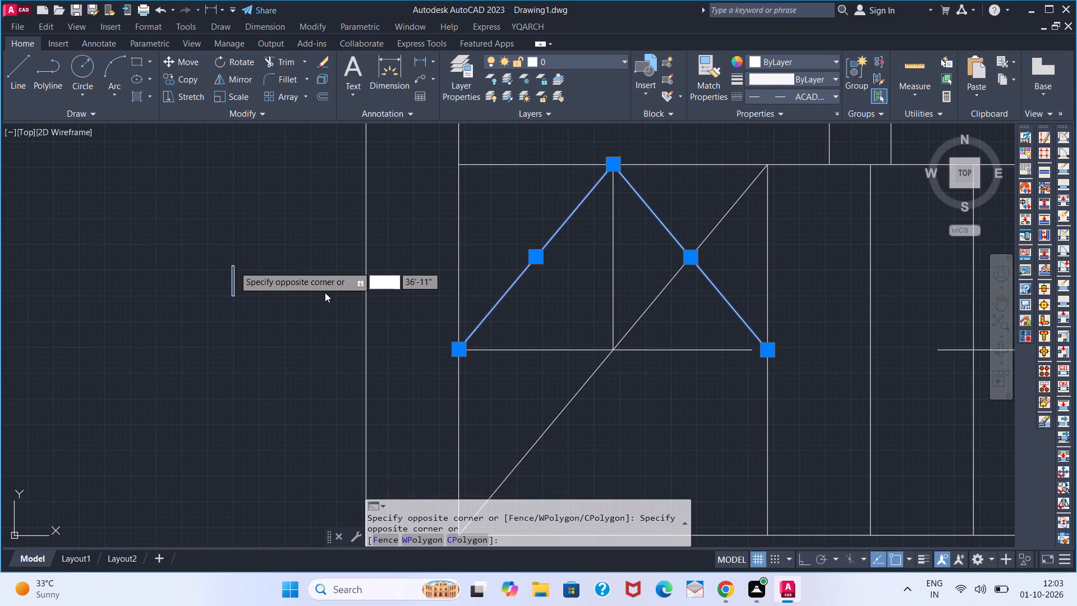
Erase the two dashed landing diagonals and the short horizontal line running to the inner wall face.
key("Escape")
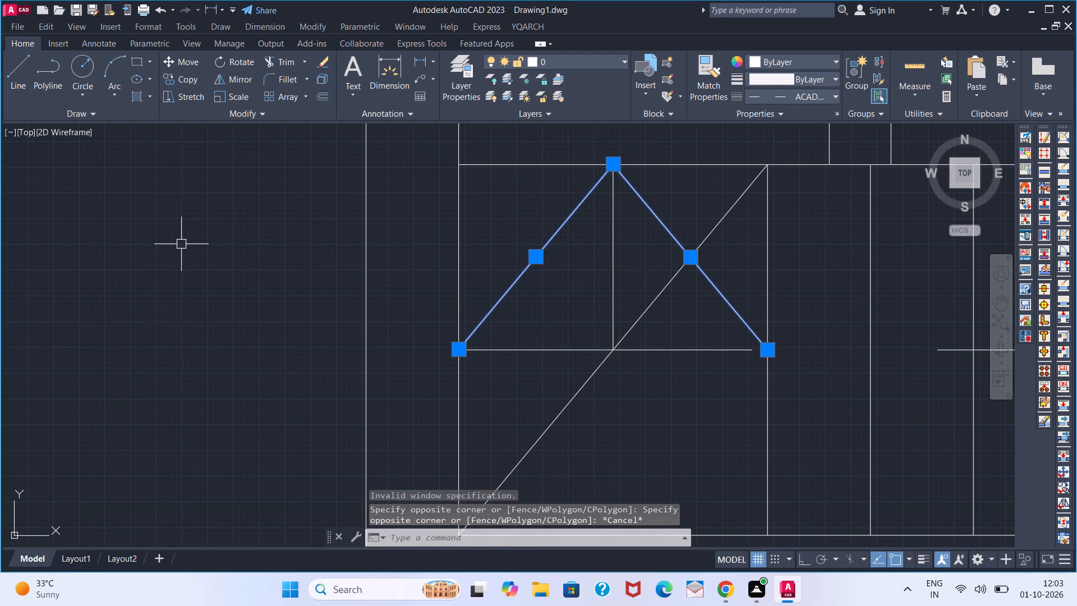
key("Delete")
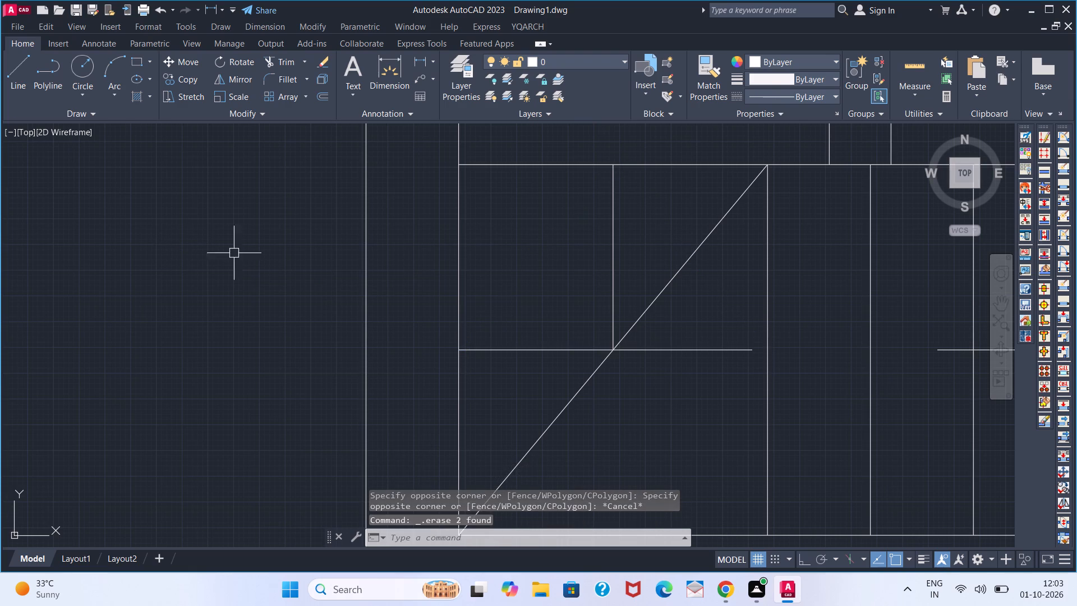
left_click(509, 347)
key("Delete")
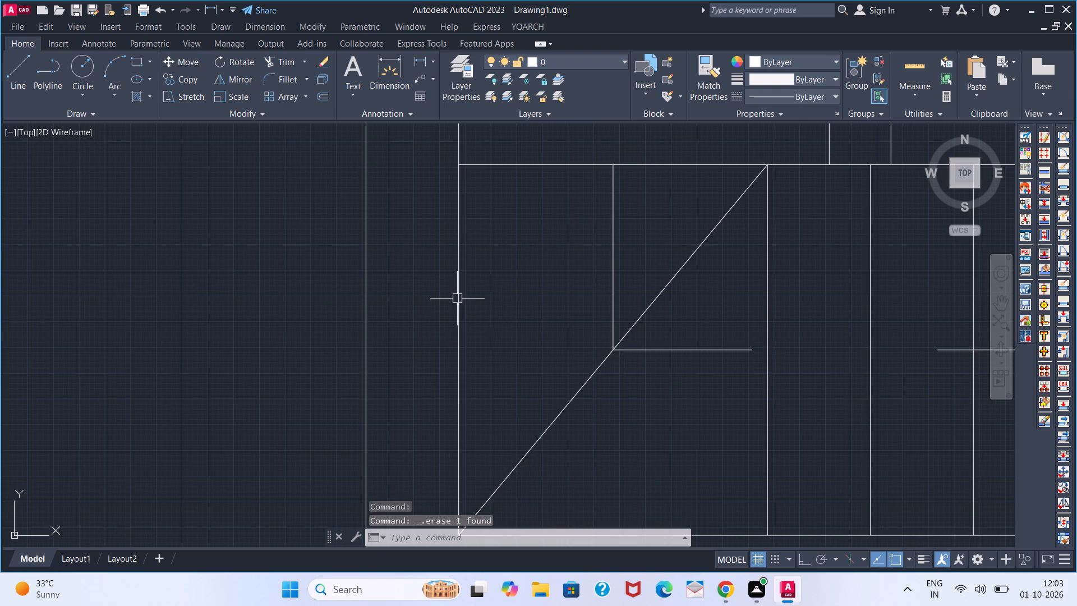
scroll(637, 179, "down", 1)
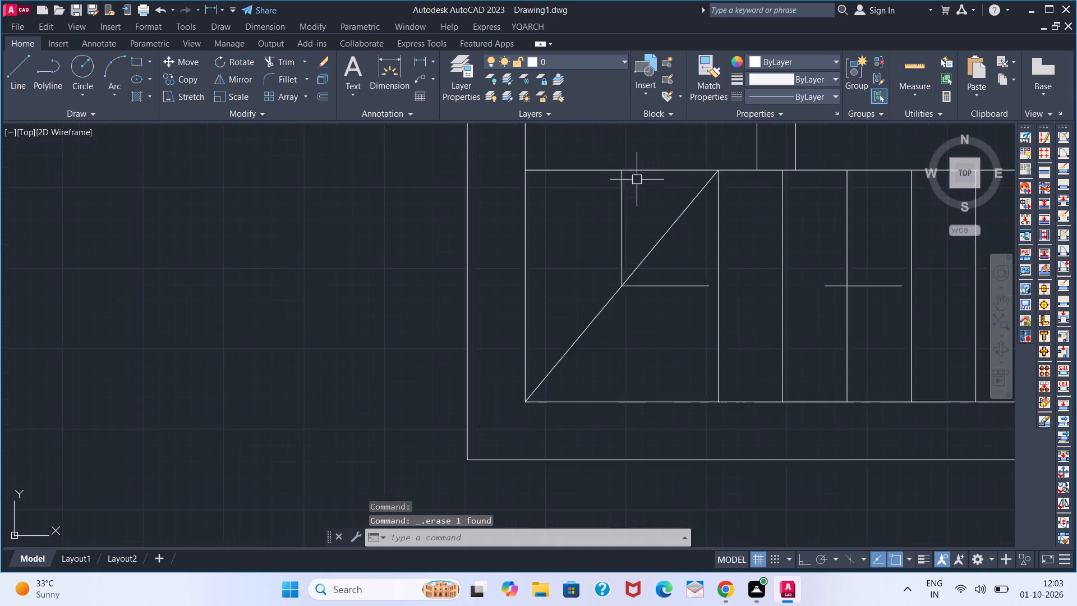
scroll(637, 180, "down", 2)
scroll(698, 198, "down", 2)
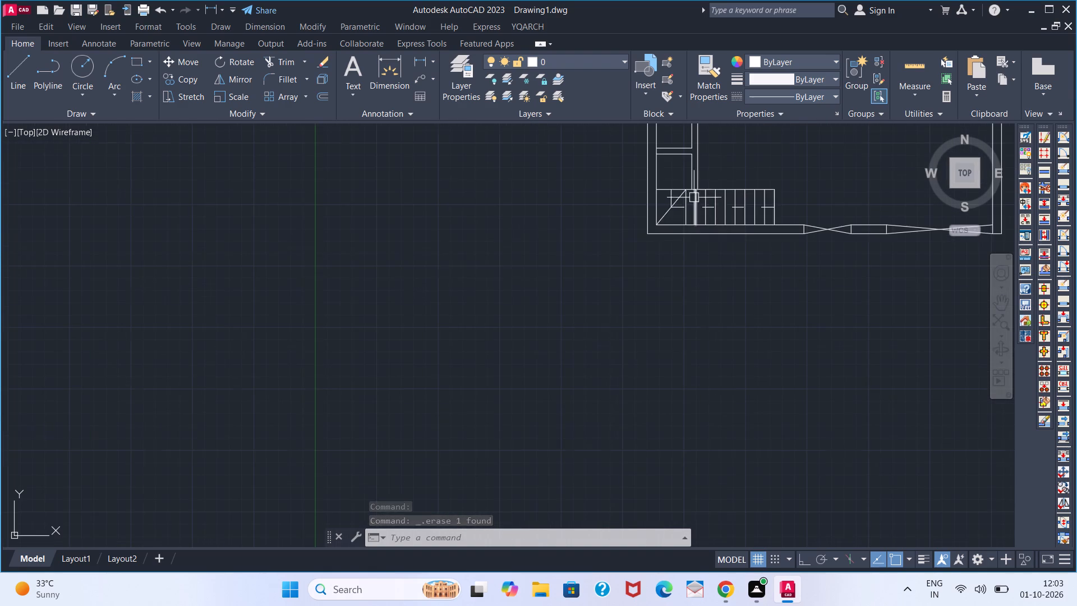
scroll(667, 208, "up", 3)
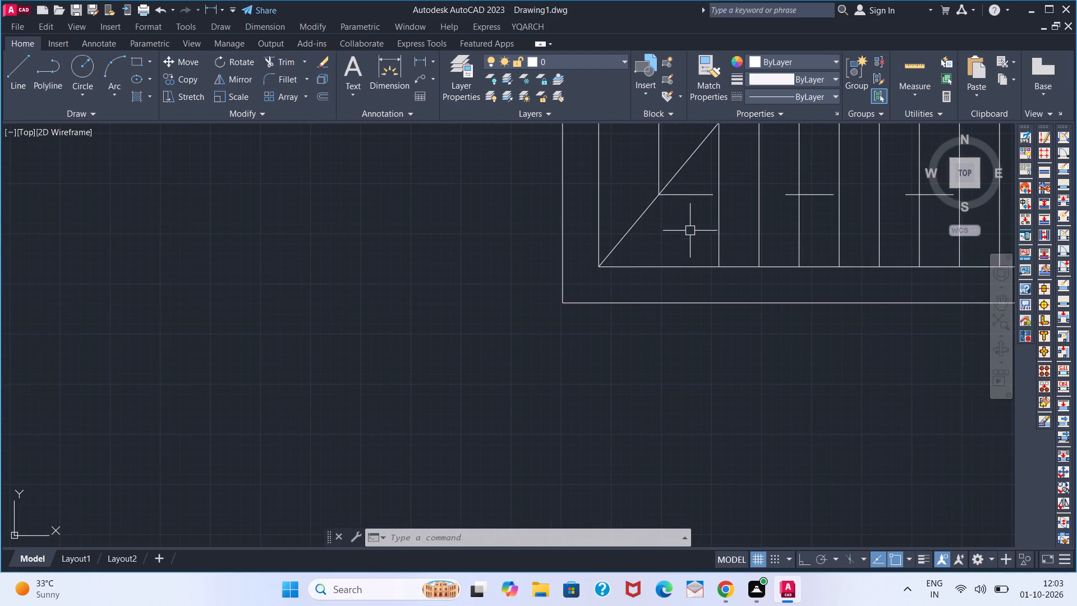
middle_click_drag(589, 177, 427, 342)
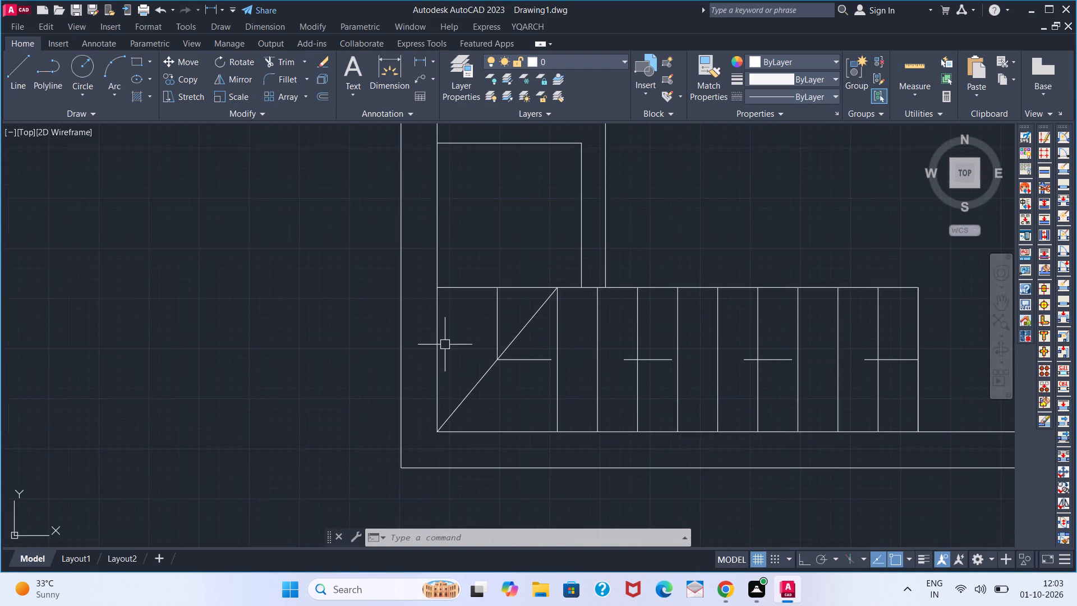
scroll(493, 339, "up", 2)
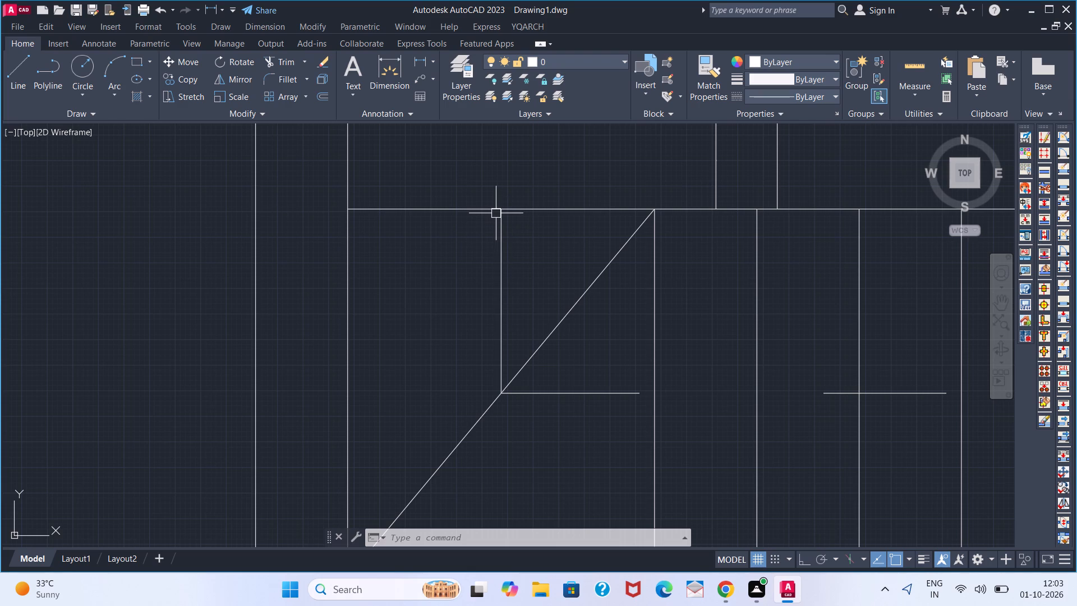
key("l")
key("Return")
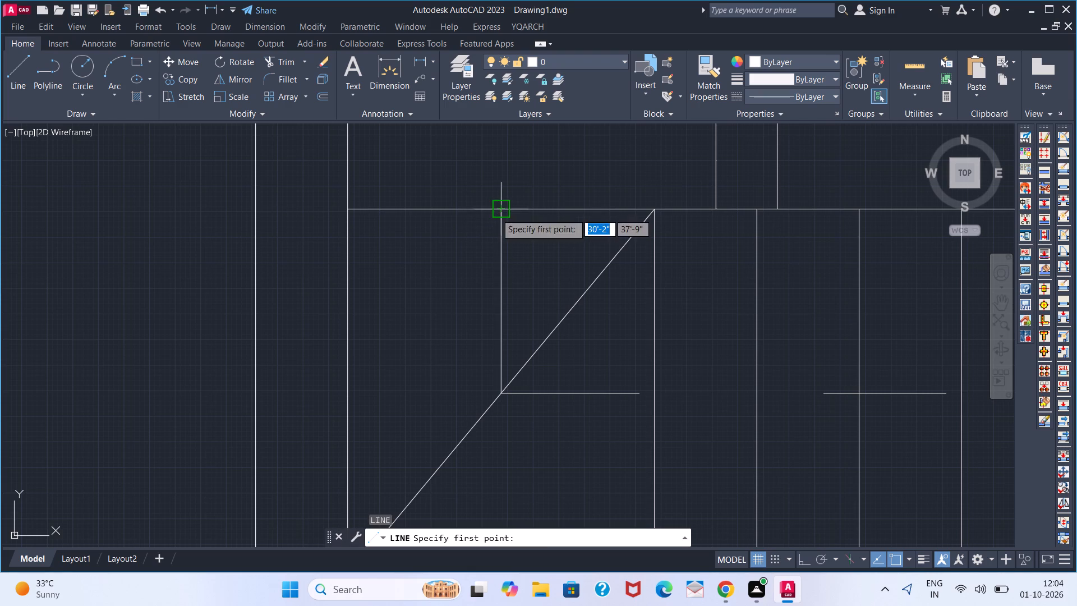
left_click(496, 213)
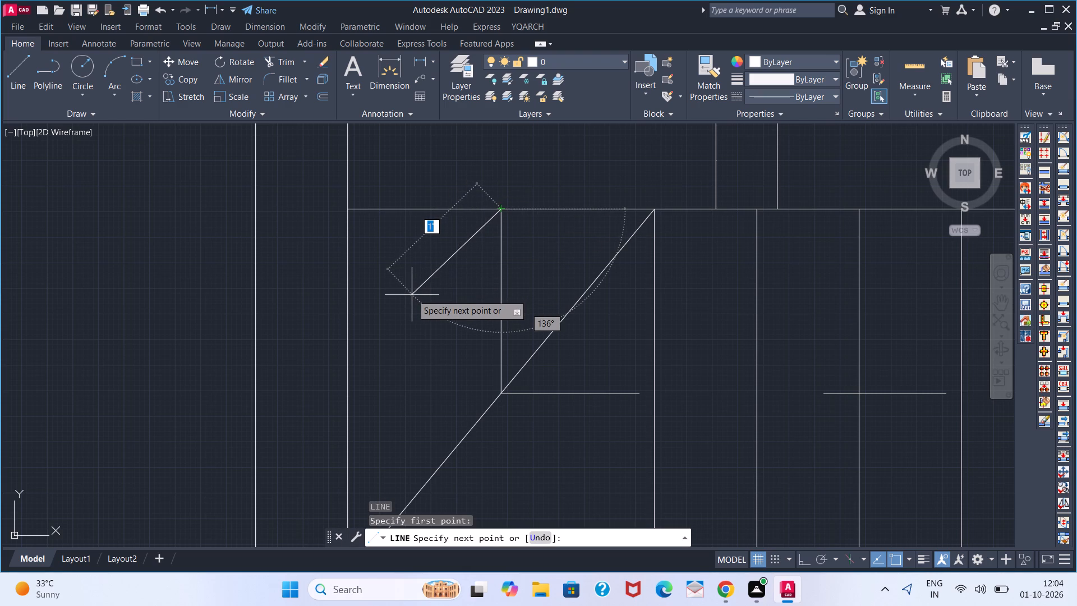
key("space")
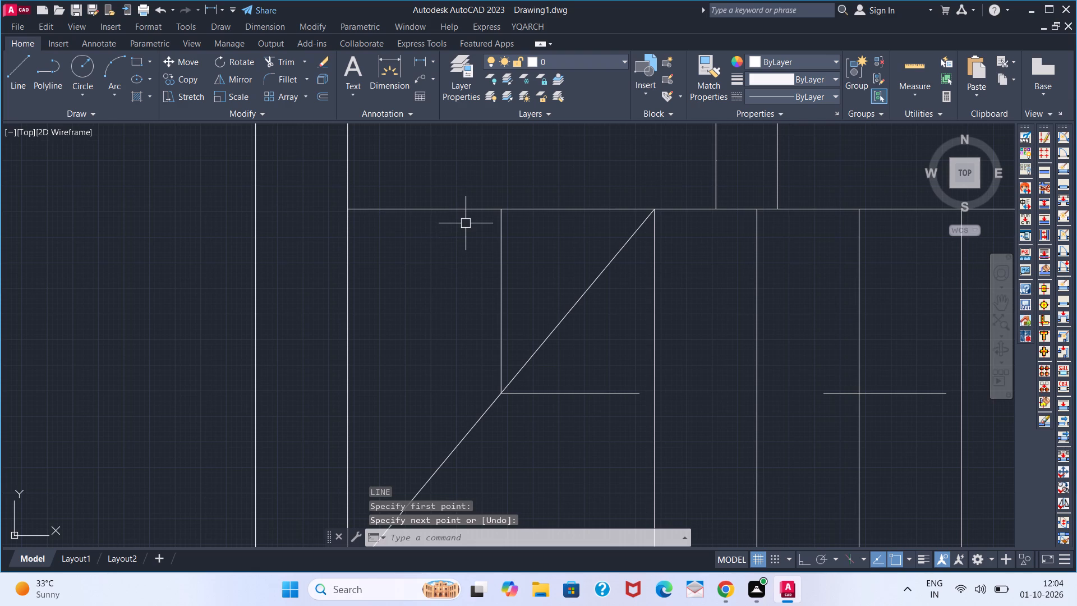
Offset the landing's upper edge line 6" downward into the stairs.
key("o")
key("Return")
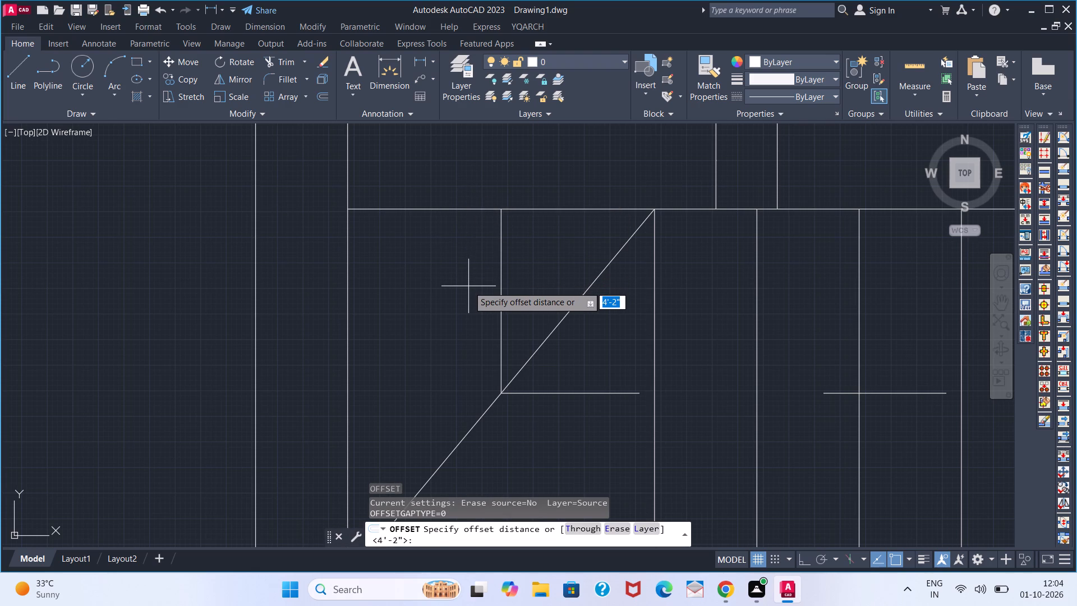
key("6")
key("Return")
left_click(471, 209)
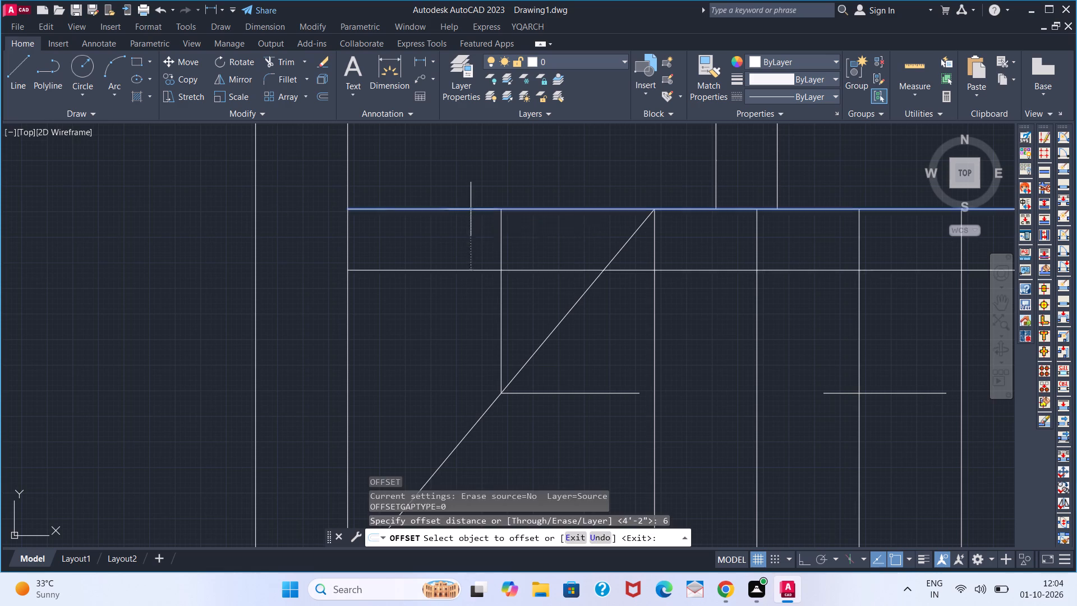
left_click(464, 272)
key("space")
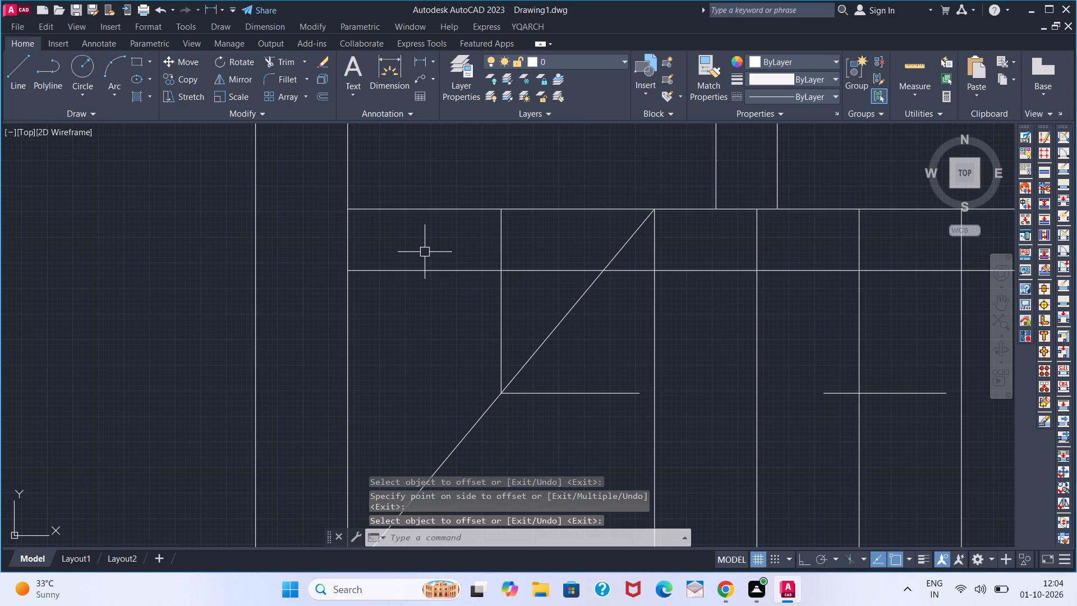
Offset the inner wall face and the first full-height tread line 6" each, inward into the landing.
key("o")
key("Return")
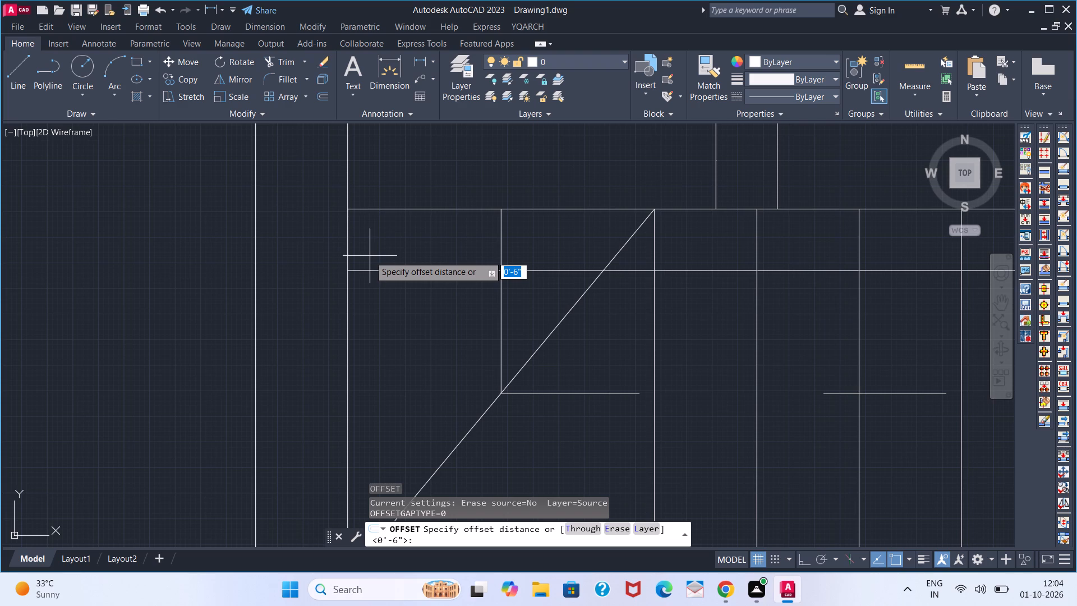
key("6")
key("Return")
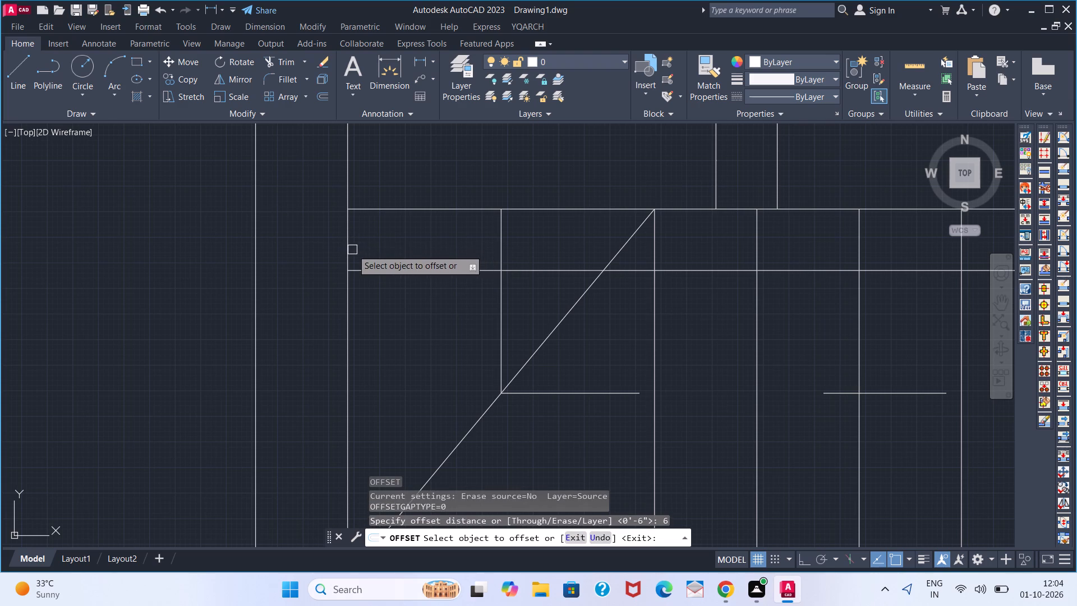
left_click(352, 250)
left_click(396, 248)
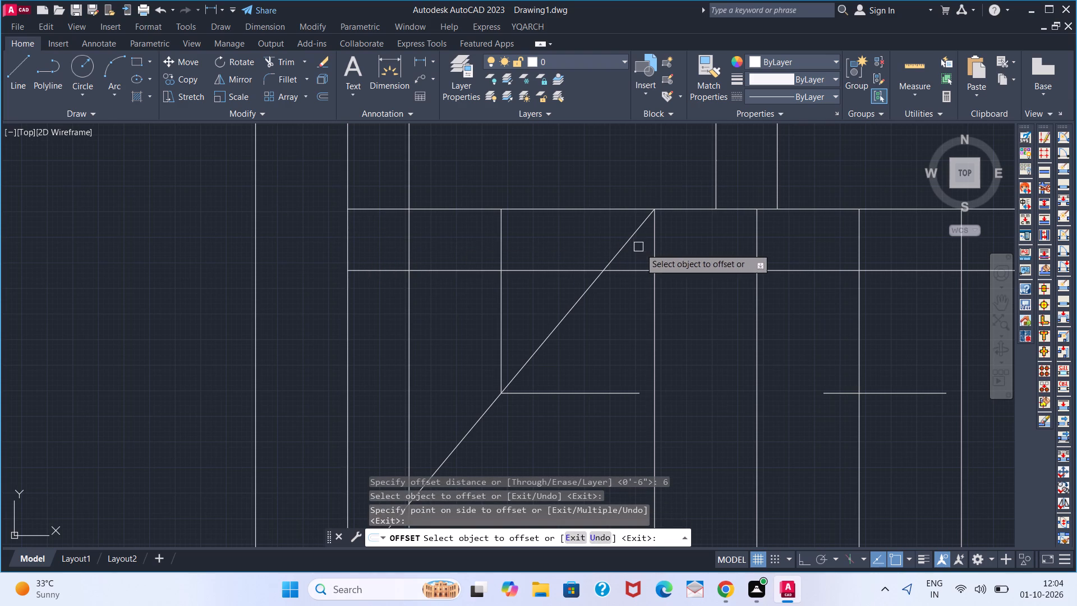
left_click(655, 251)
left_click(618, 251)
key("space")
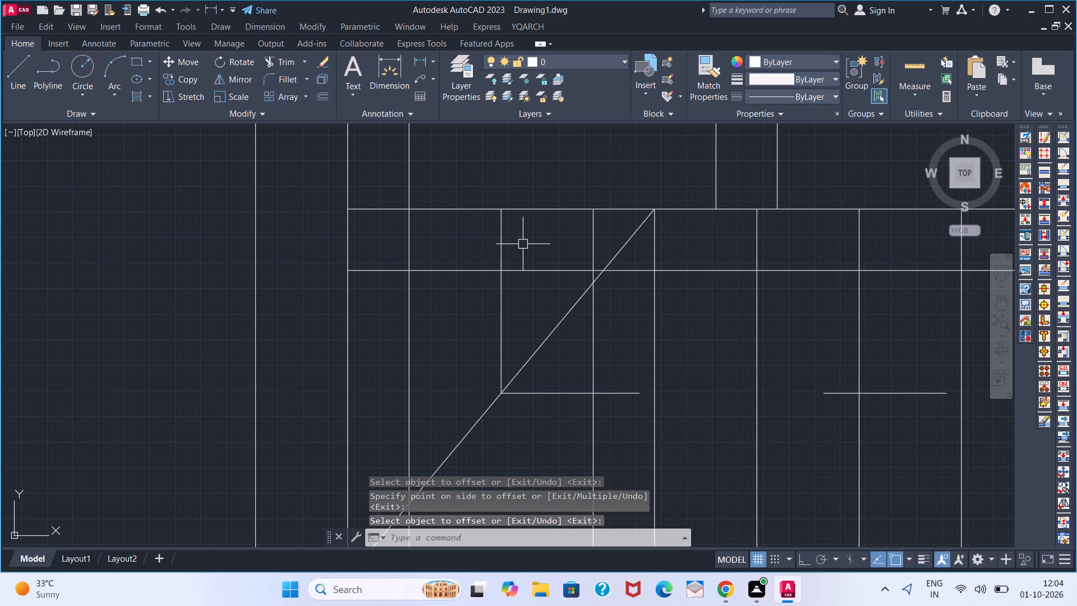
Draw a closed triangle from the landing divider's top end through the two intersections of the 6" offset lines.
key("l")
key("Return")
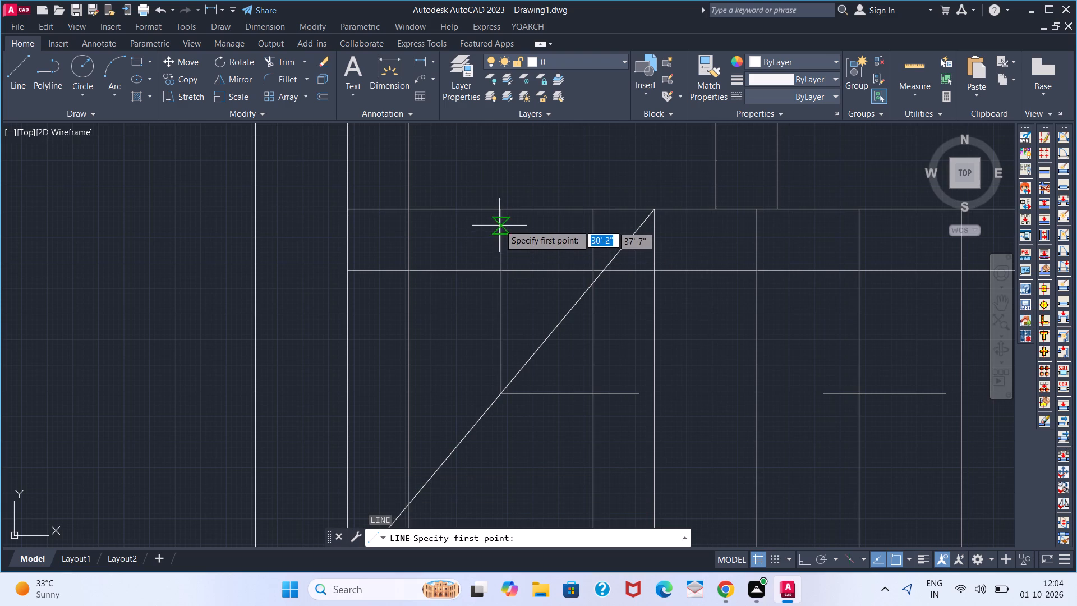
left_click(499, 214)
left_click(415, 274)
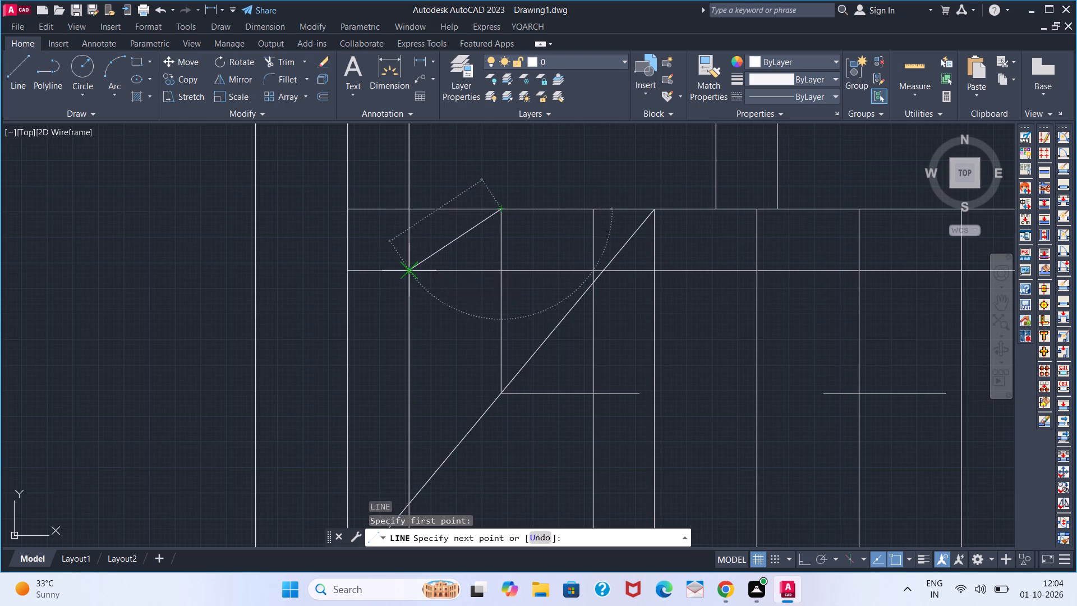
left_click(593, 269)
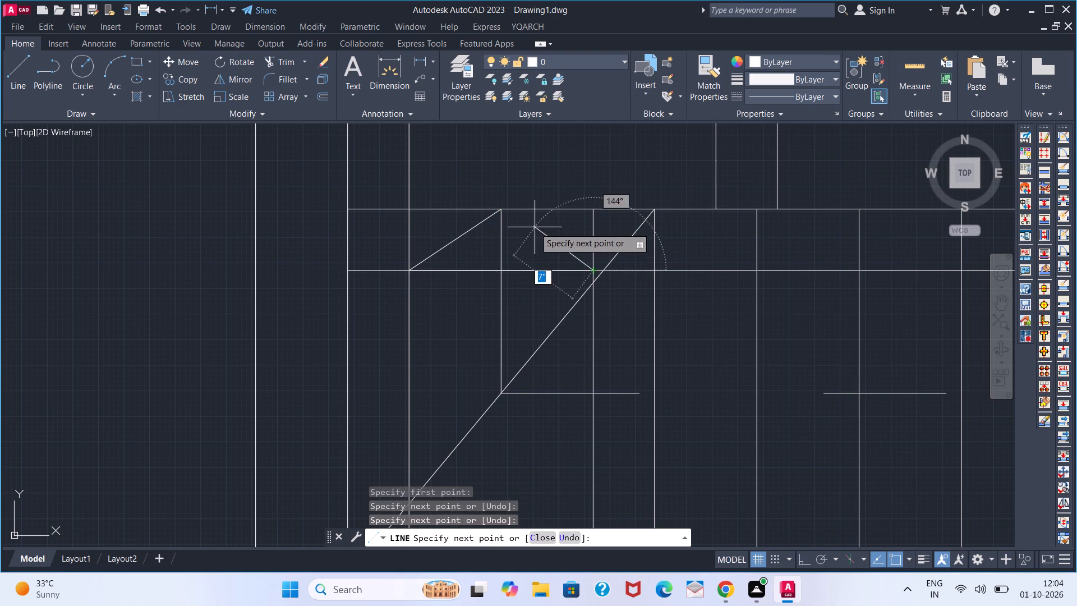
left_click(498, 213)
key("space")
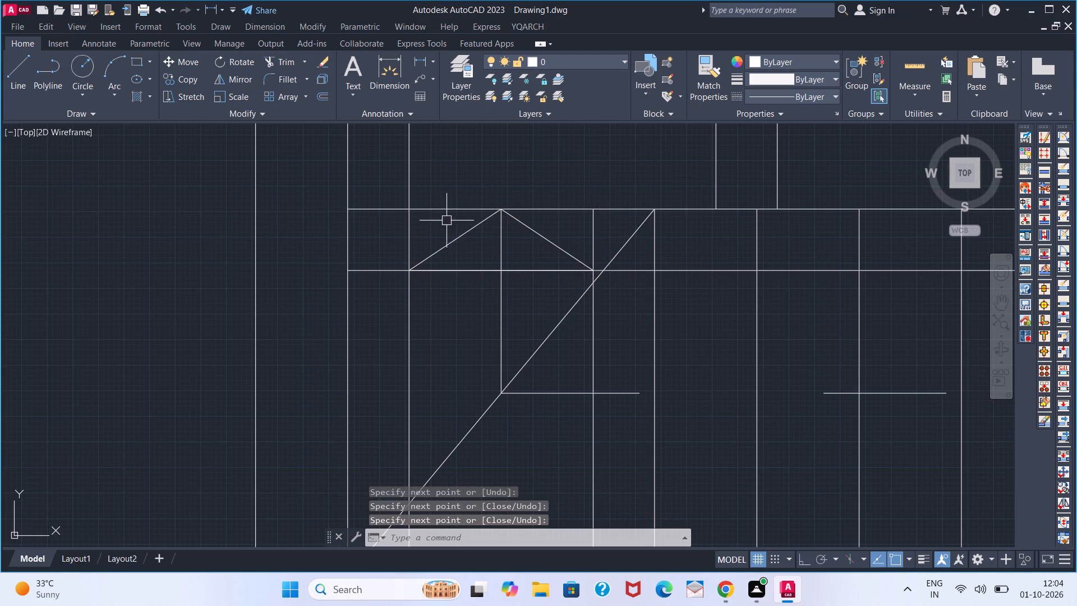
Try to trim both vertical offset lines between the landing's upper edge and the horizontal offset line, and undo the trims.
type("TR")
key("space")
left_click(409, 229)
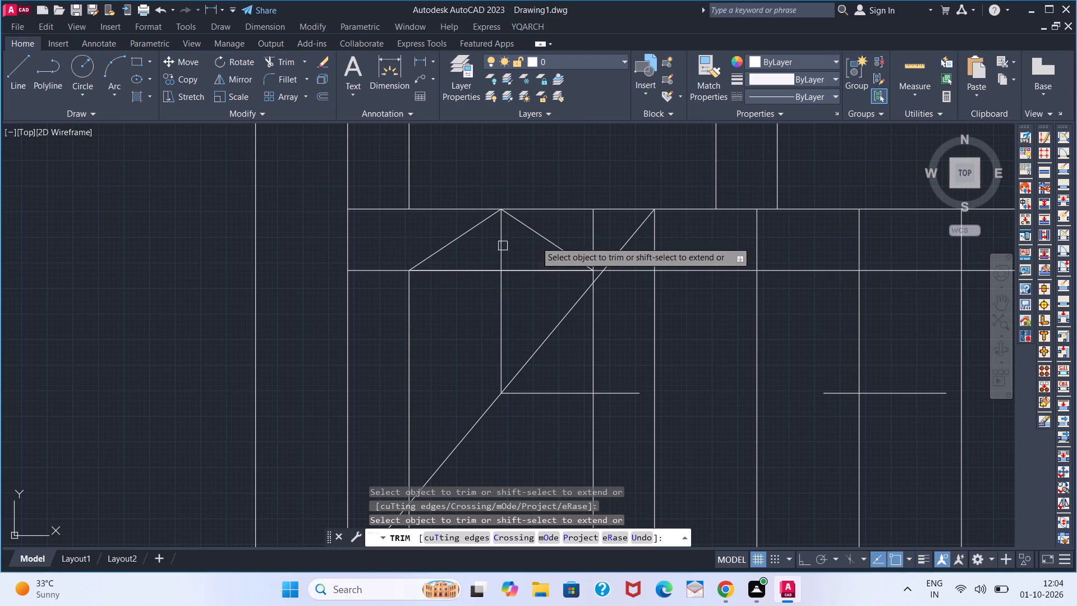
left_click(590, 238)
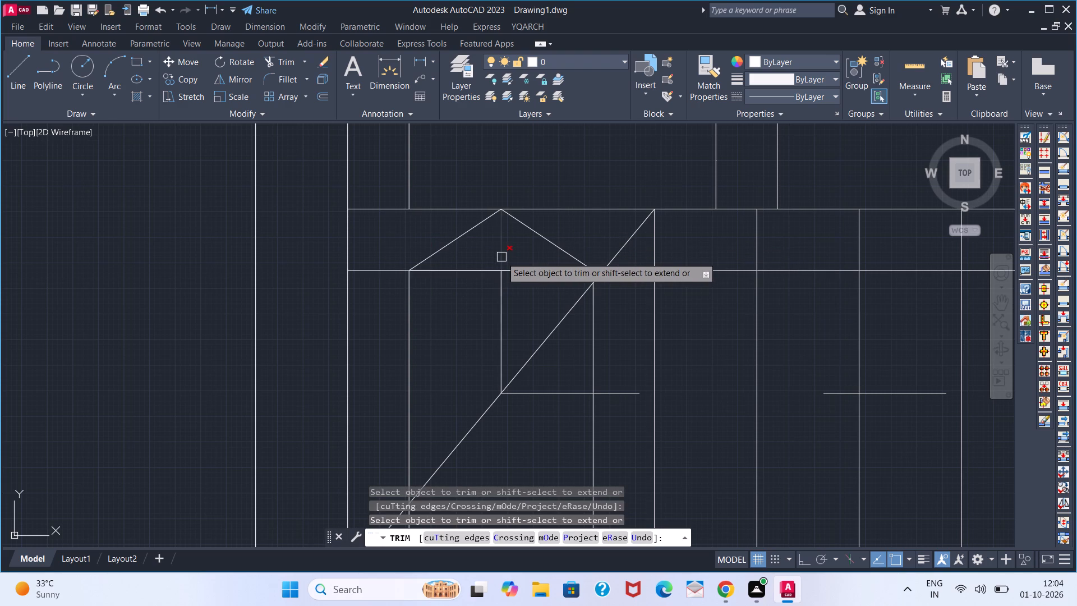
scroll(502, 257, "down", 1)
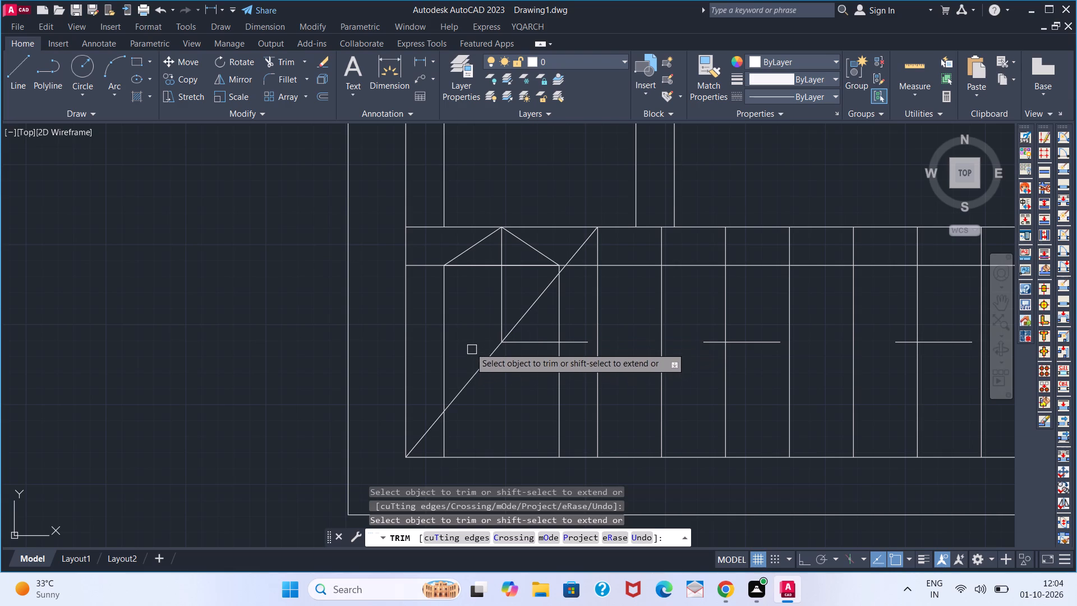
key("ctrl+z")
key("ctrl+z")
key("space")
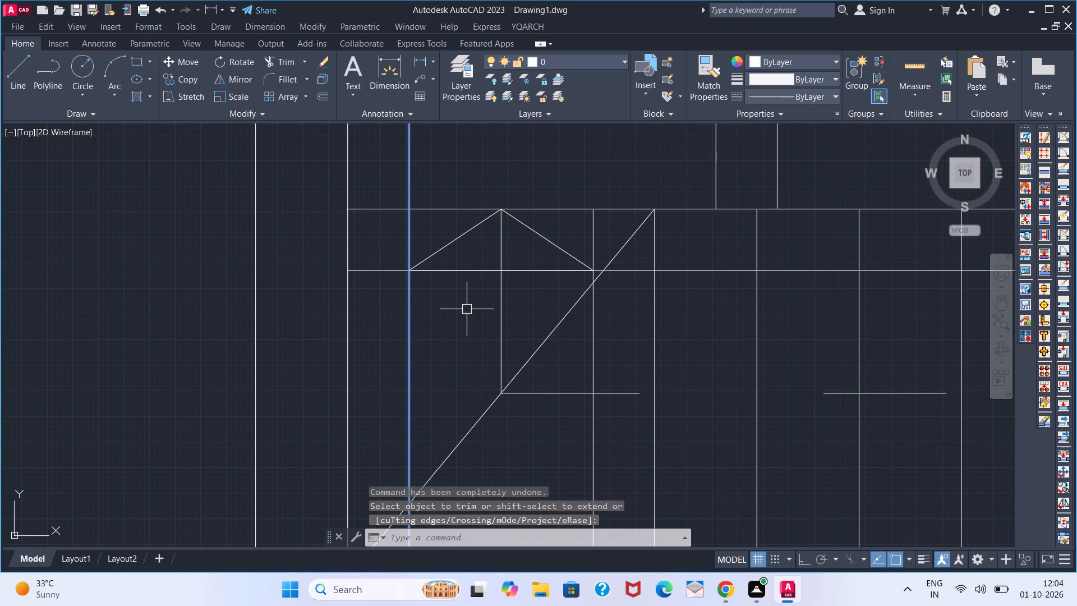
Trim the vertical offset line beside the inner wall face between the landing's upper edge and the horizontal offset line.
scroll(454, 302, "down", 2)
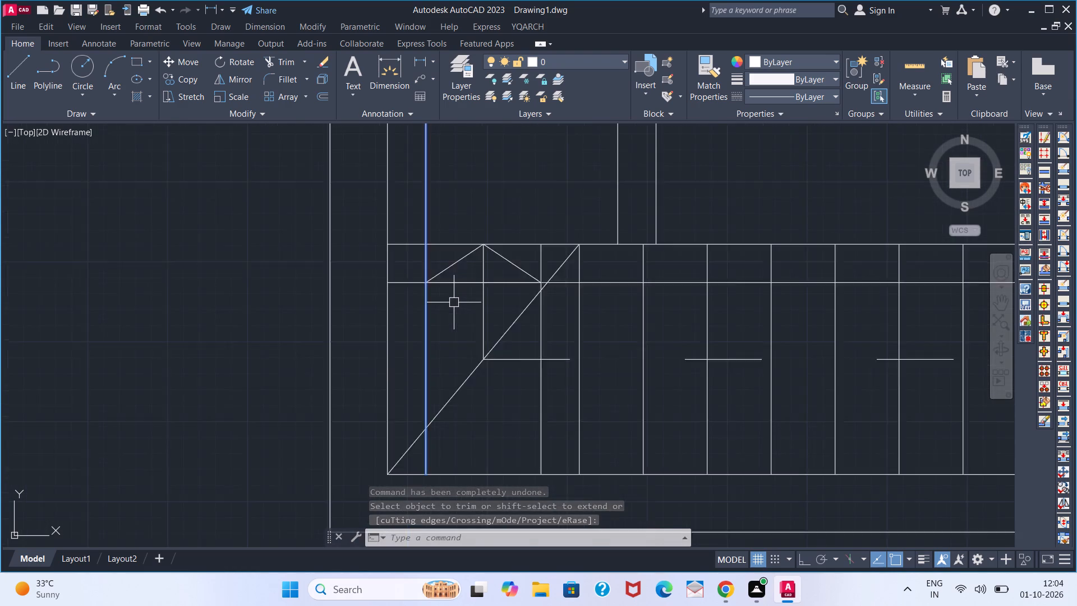
scroll(454, 302, "down", 1)
scroll(444, 272, "up", 3)
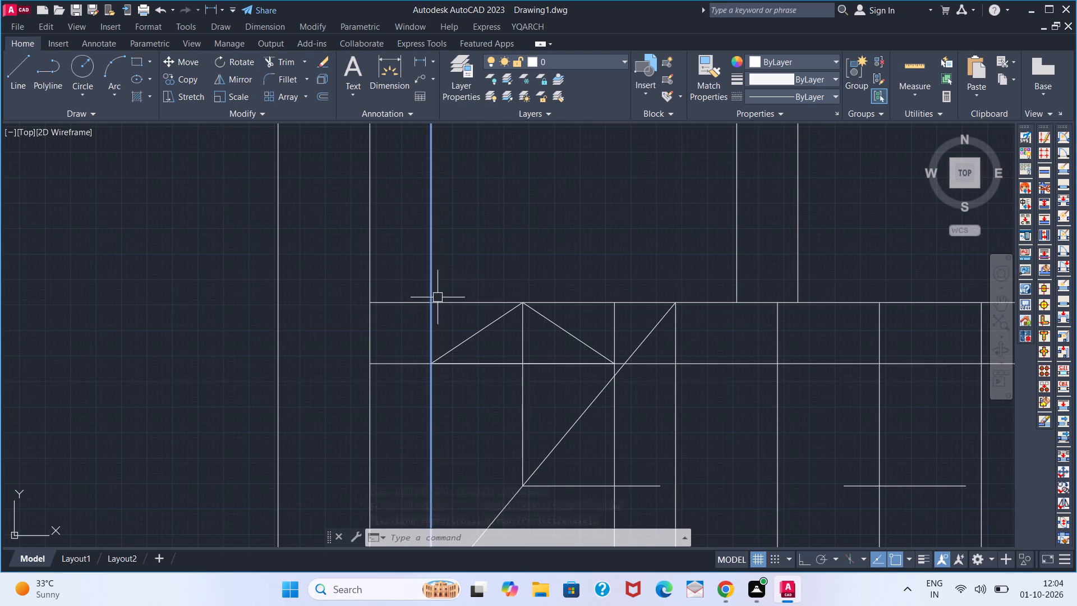
key("space")
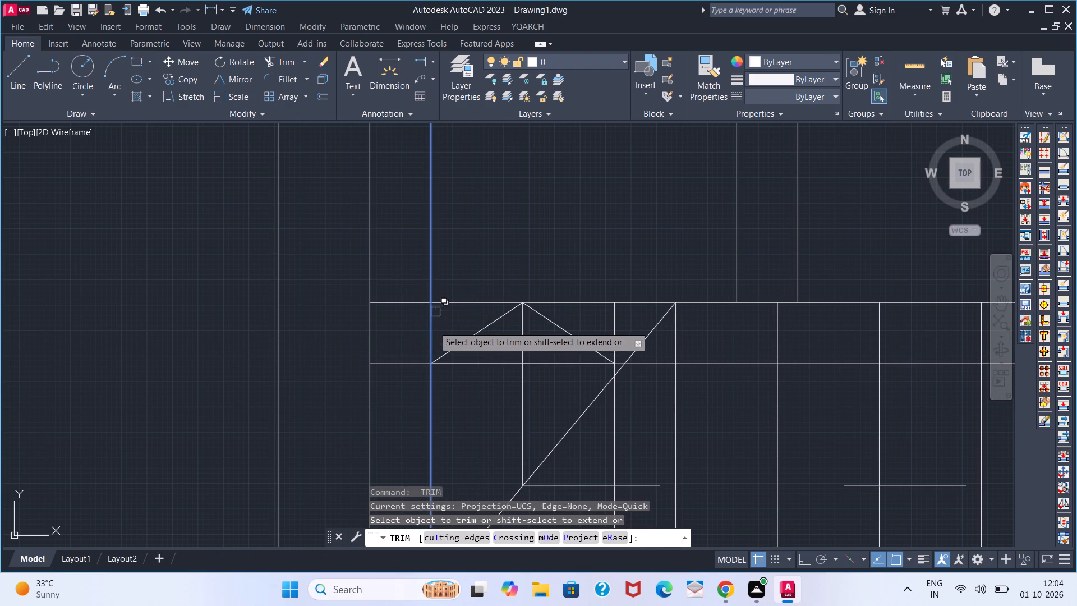
left_click(429, 330)
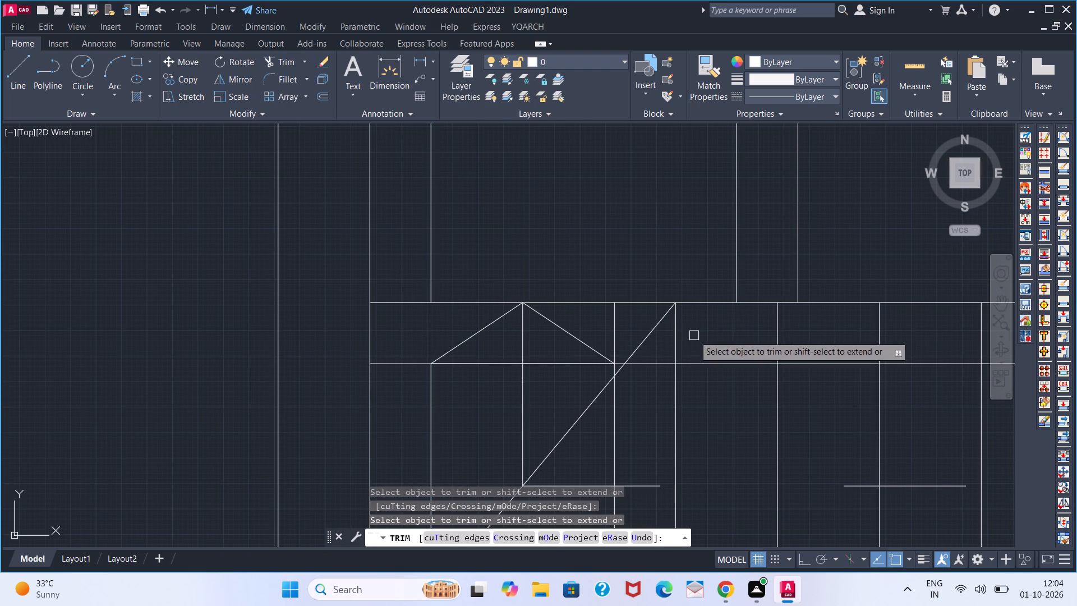
key("space")
Erase the leftover wall-side offset line above the landing and the inner face line of the partition above the stairs.
left_click(438, 273)
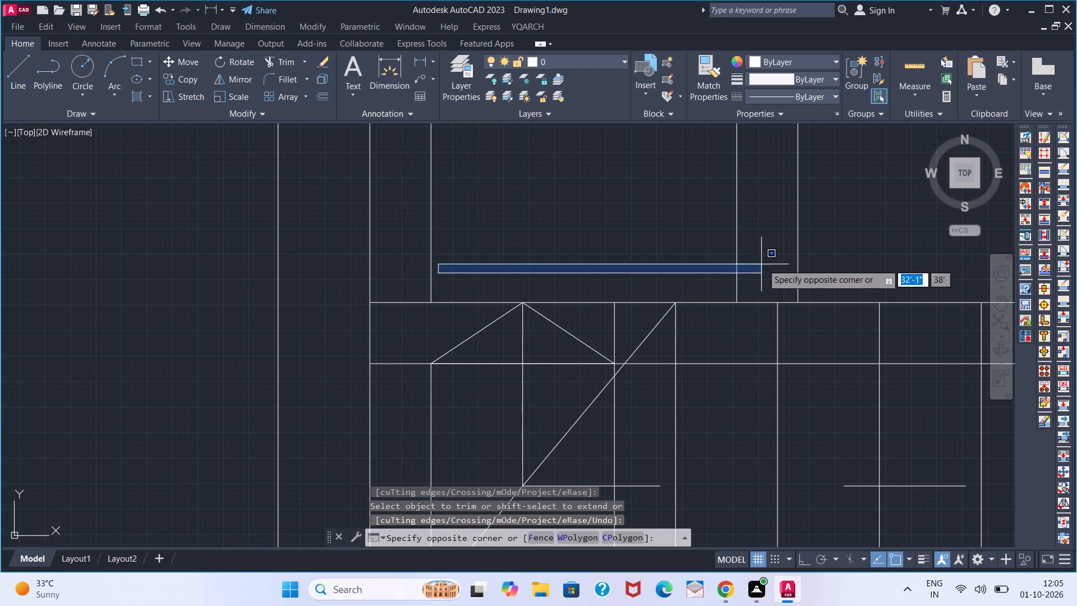
left_click(777, 261)
left_click(745, 255)
left_click(691, 255)
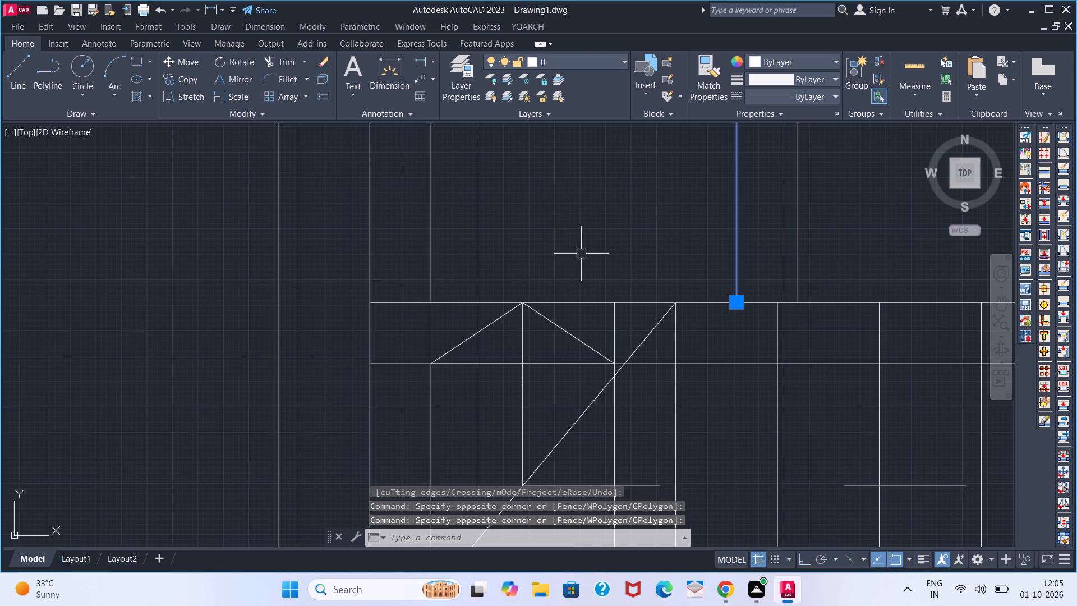
left_click(512, 251)
left_click(391, 245)
key("Delete")
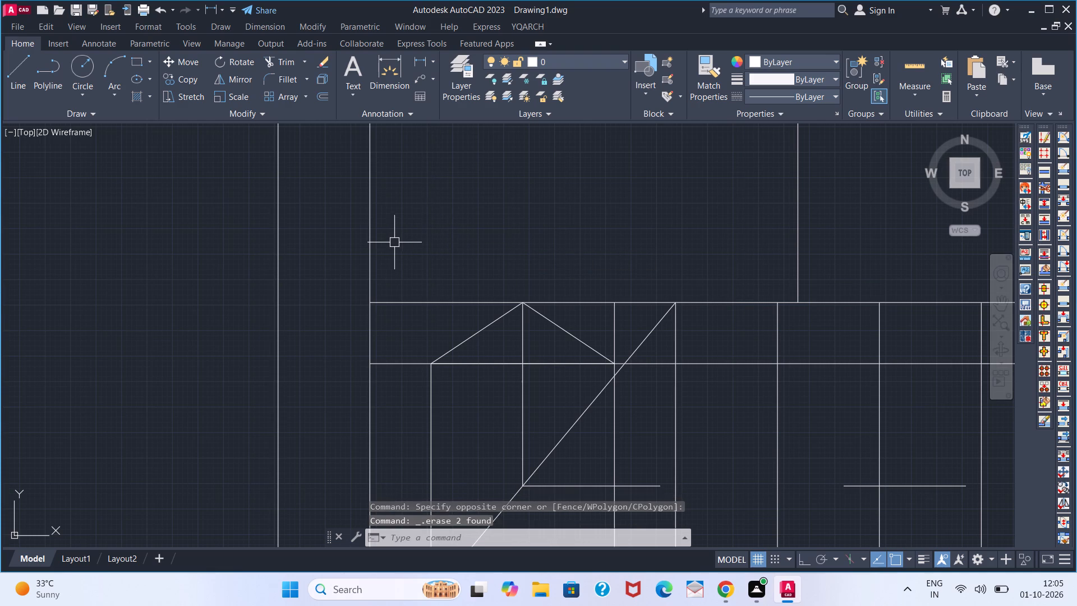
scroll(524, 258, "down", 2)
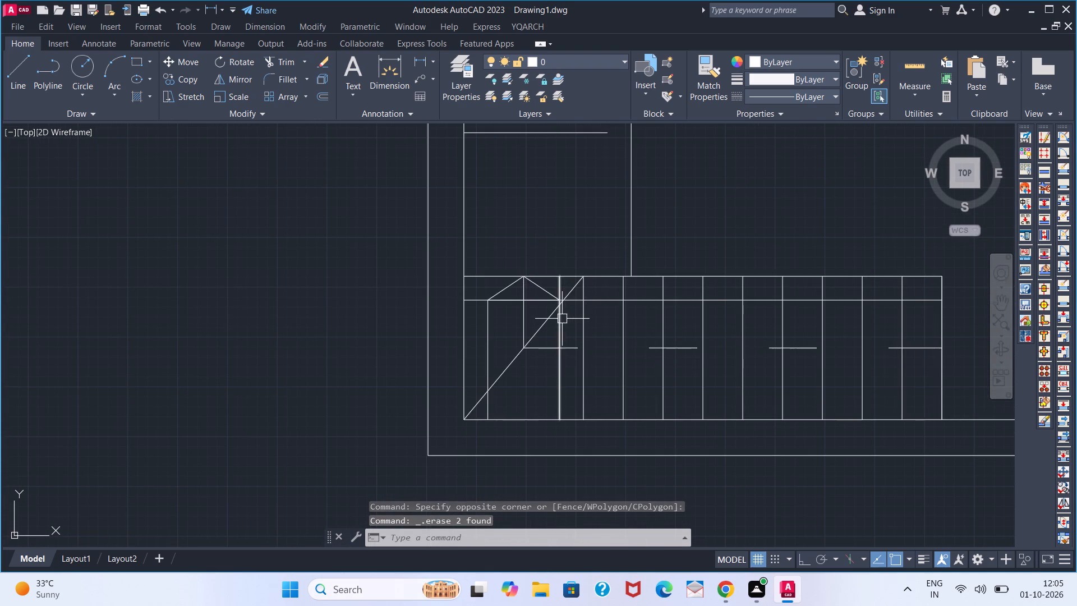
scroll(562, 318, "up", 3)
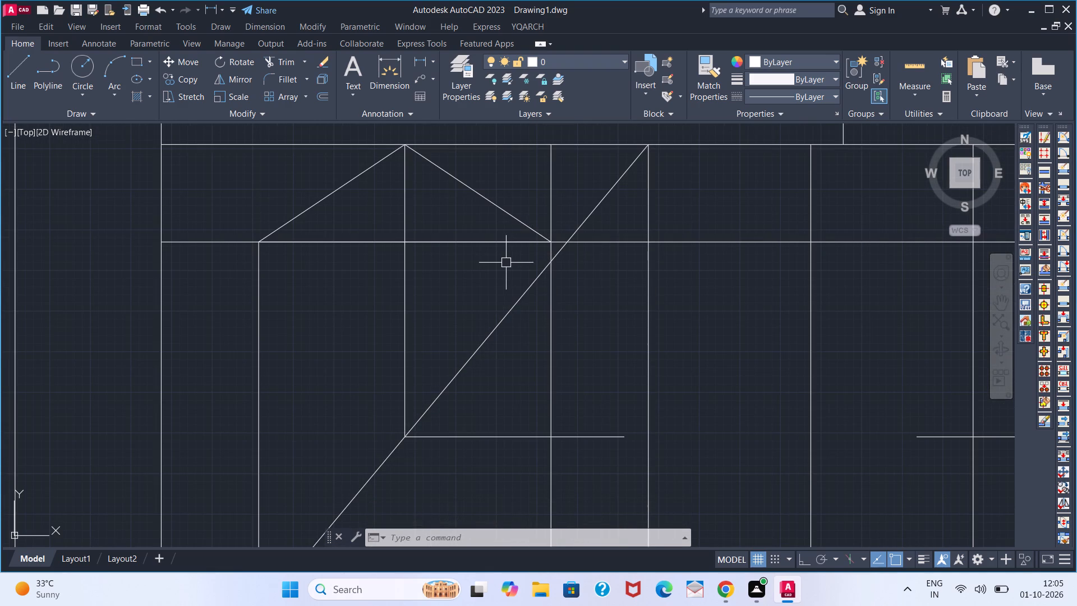
Trim the stair-side vertical offset line above the diagonal, and erase the remaining lengths of both vertical offset lines in the landing.
type("TR")
key("space")
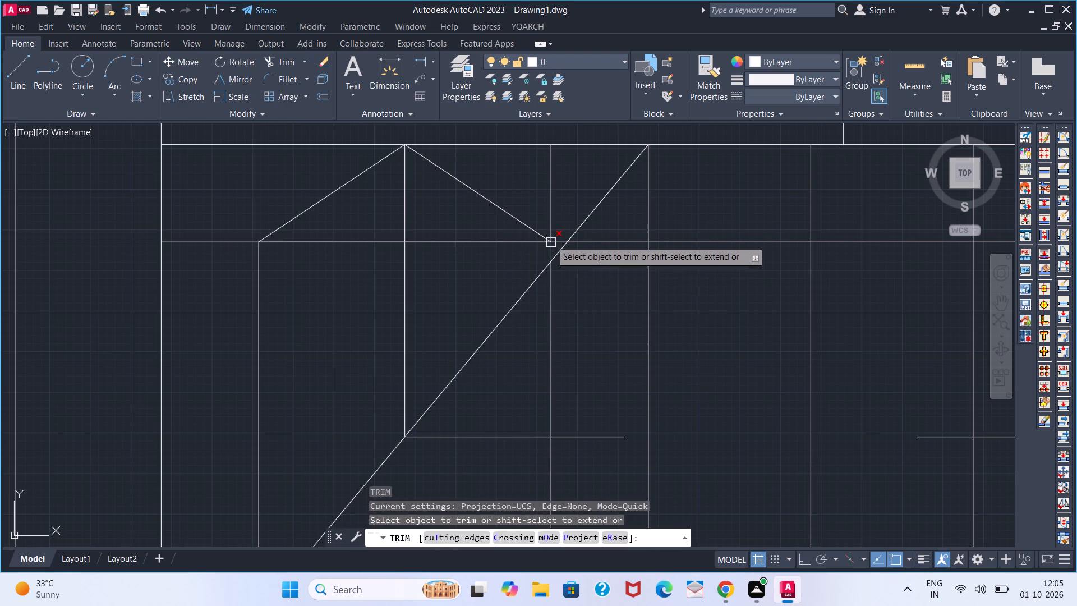
left_click(551, 215)
left_click(550, 251)
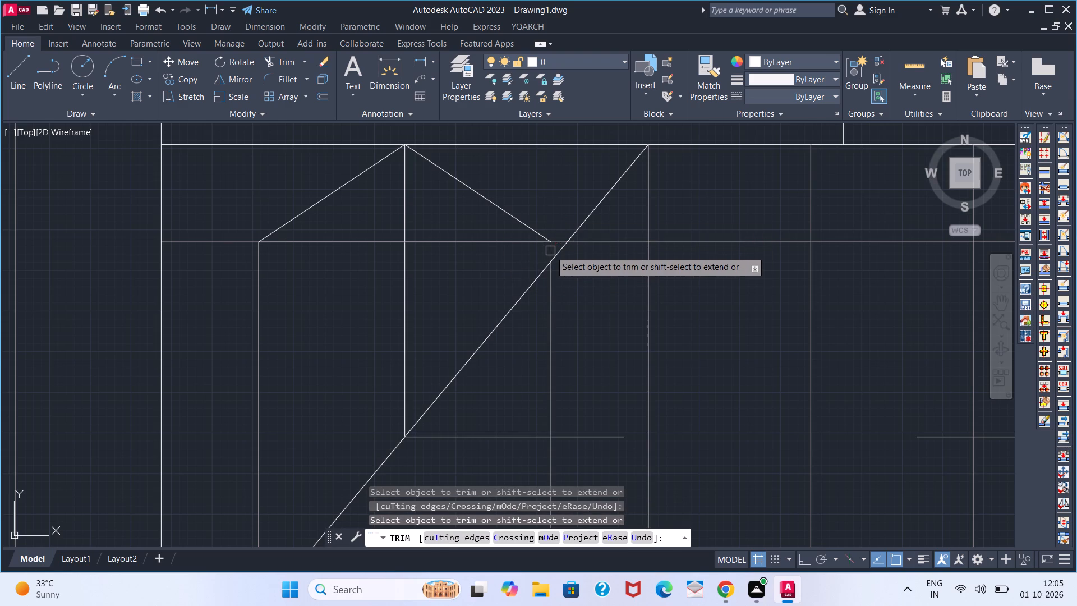
key("space")
left_click(558, 281)
left_click(545, 282)
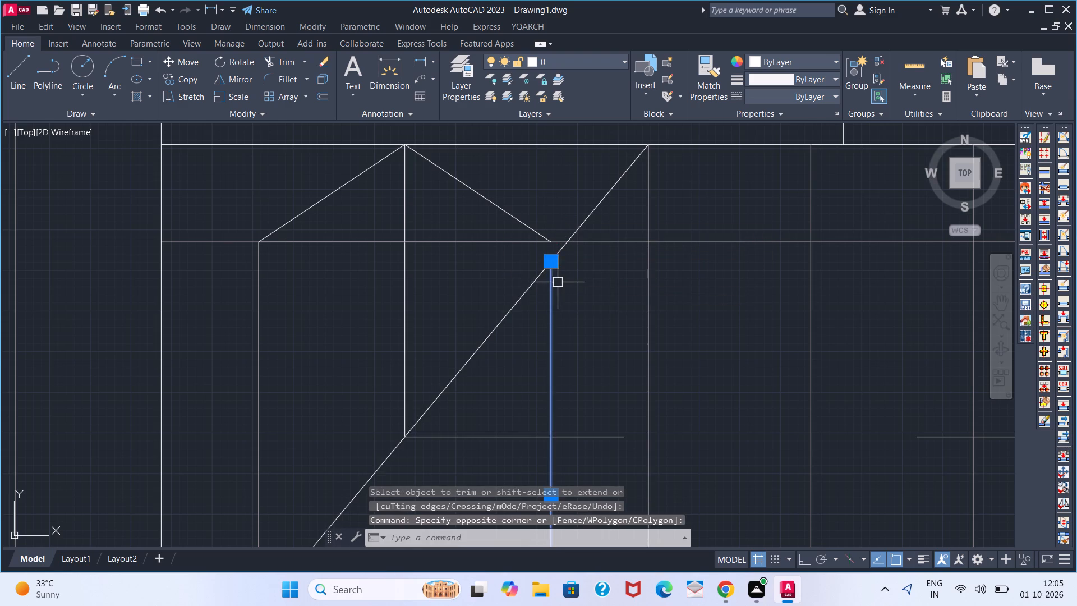
key("Delete")
scroll(560, 281, "down", 5)
scroll(533, 318, "up", 2)
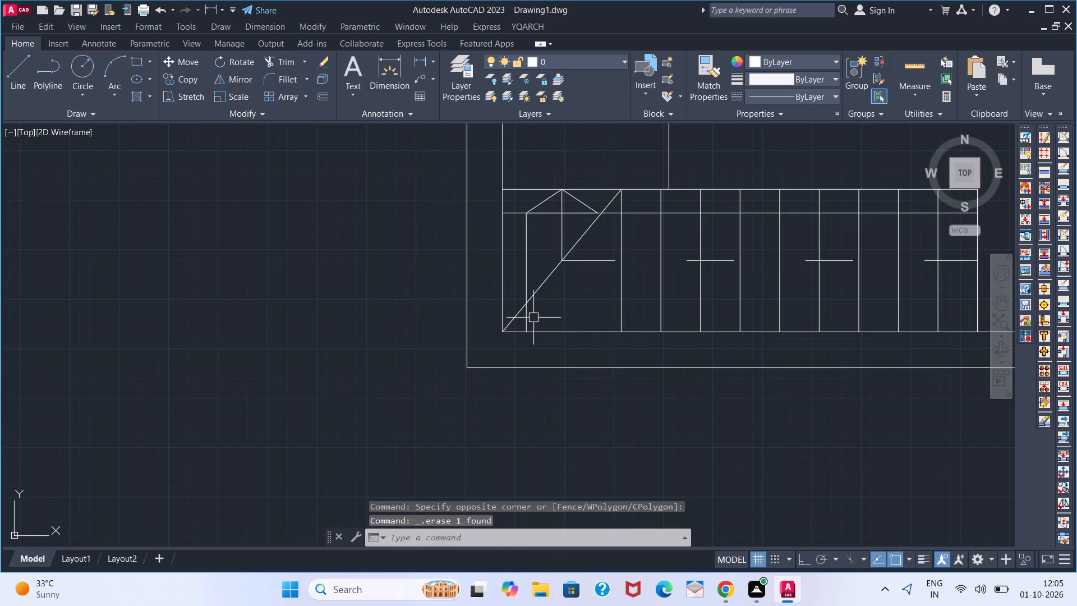
left_click(529, 315)
key("Delete")
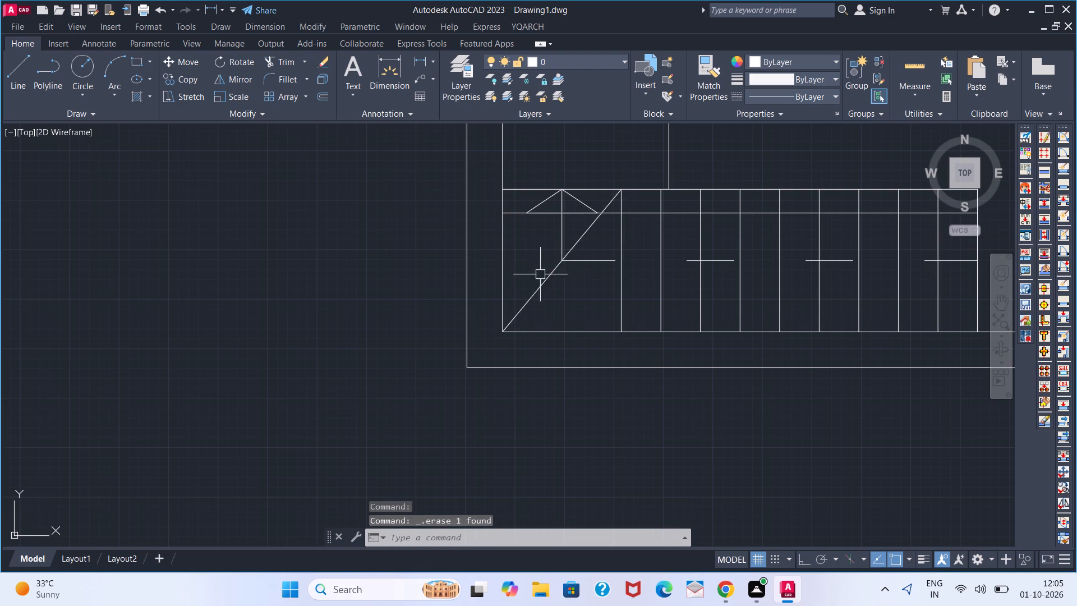
Trim the horizontal offset line on both sides of the landing triangle and erase its remainder across the stair treads.
scroll(536, 228, "up", 2)
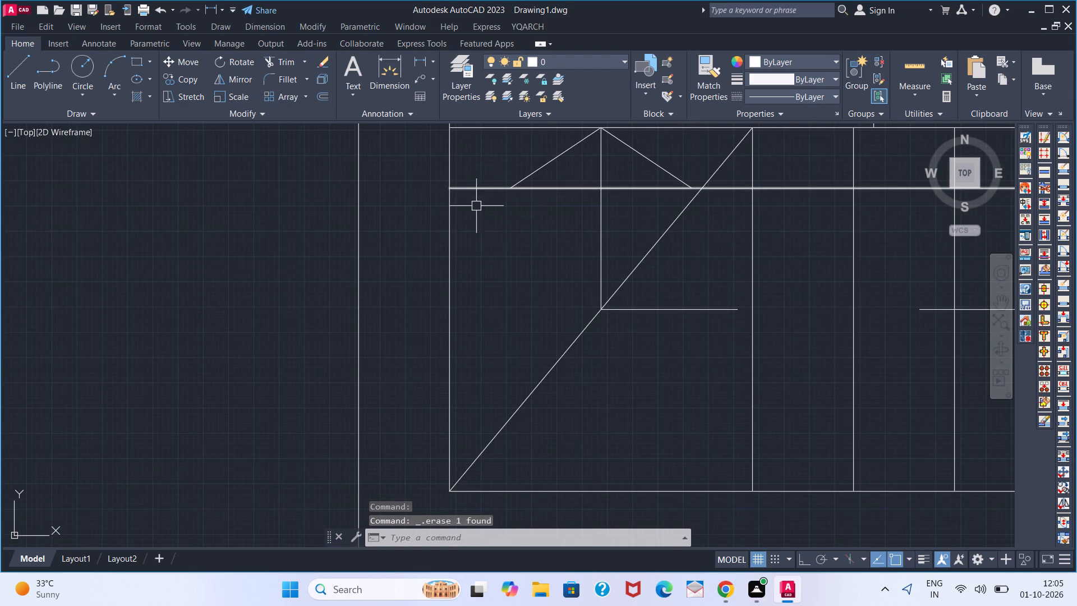
scroll(486, 222, "down", 3)
scroll(475, 225, "up", 2)
left_click(500, 191)
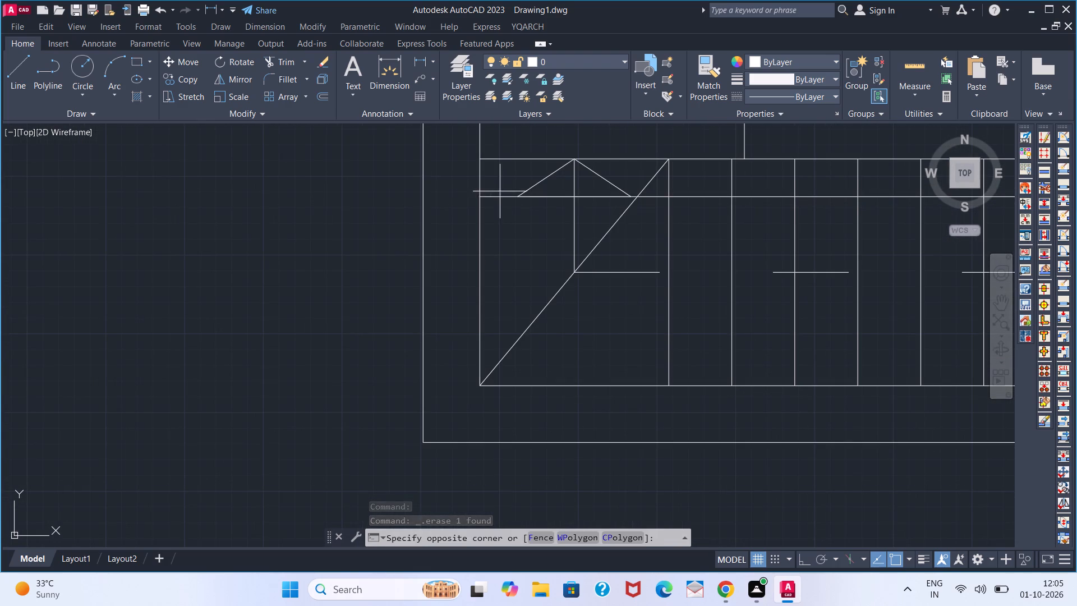
left_click(499, 196)
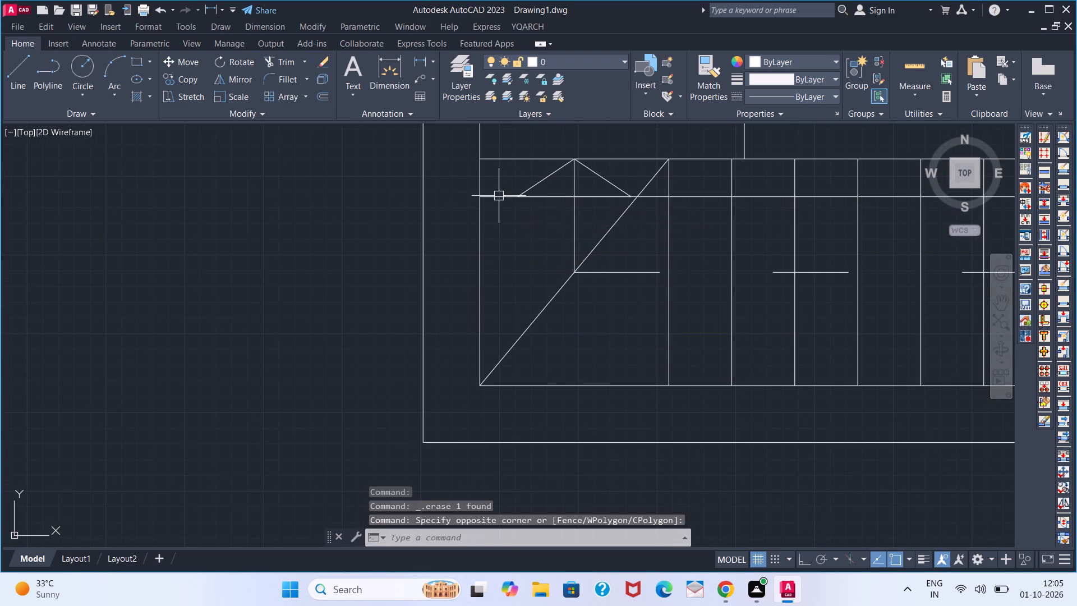
key("t")
type("R")
key("space")
left_click(497, 196)
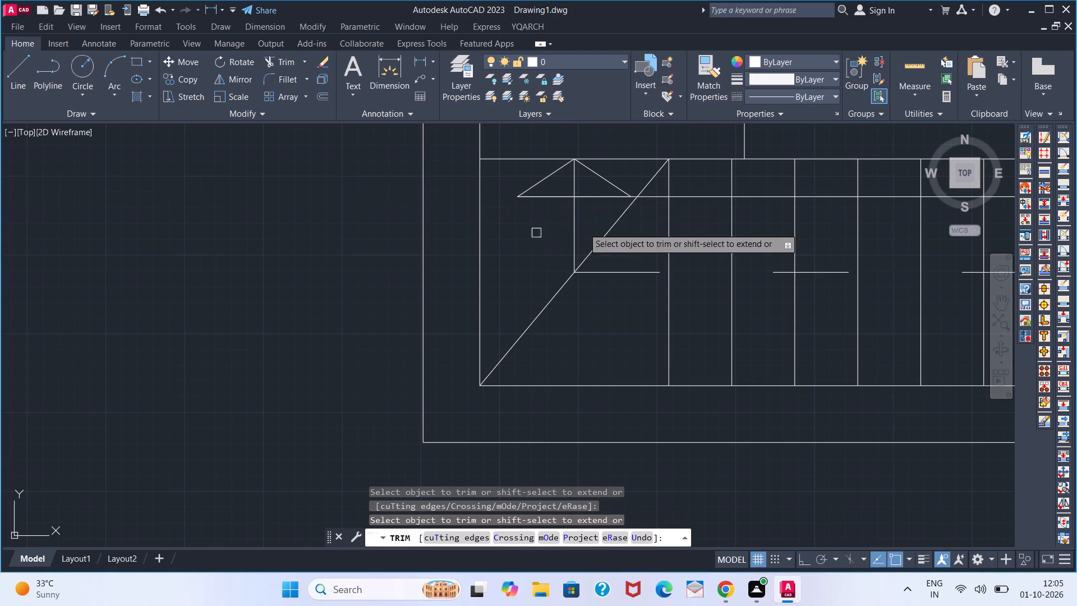
scroll(641, 196, "up", 5)
left_click(585, 199)
key("space")
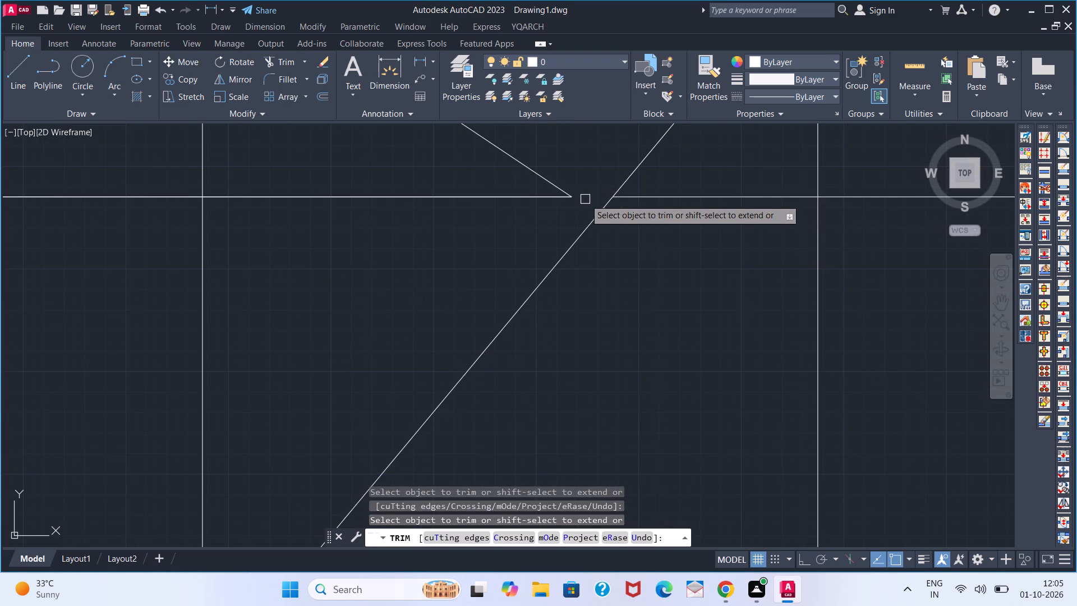
left_click(648, 198)
key("Delete")
scroll(642, 199, "down", 5)
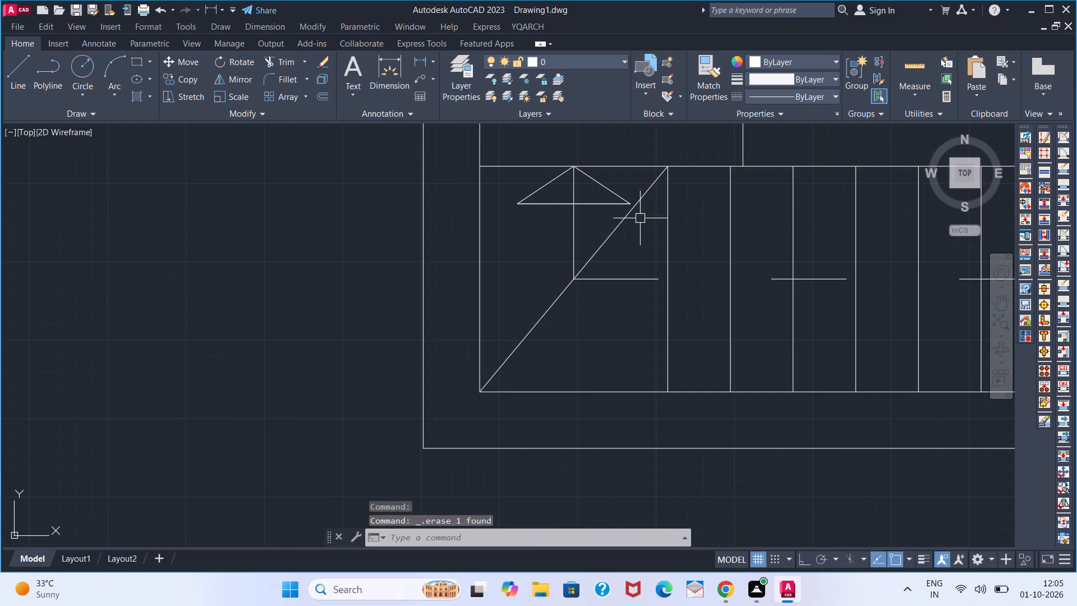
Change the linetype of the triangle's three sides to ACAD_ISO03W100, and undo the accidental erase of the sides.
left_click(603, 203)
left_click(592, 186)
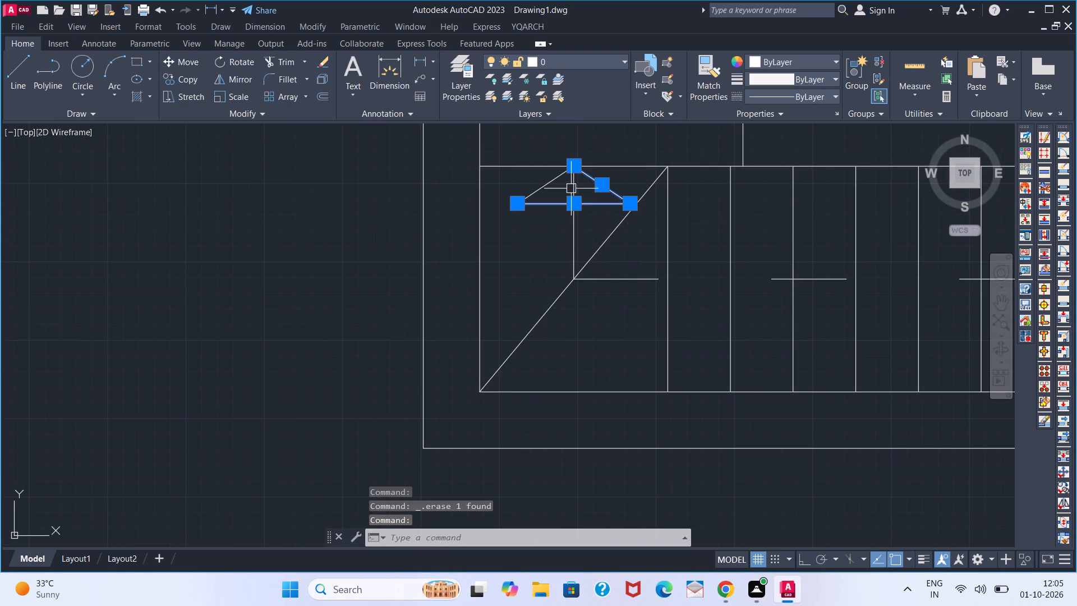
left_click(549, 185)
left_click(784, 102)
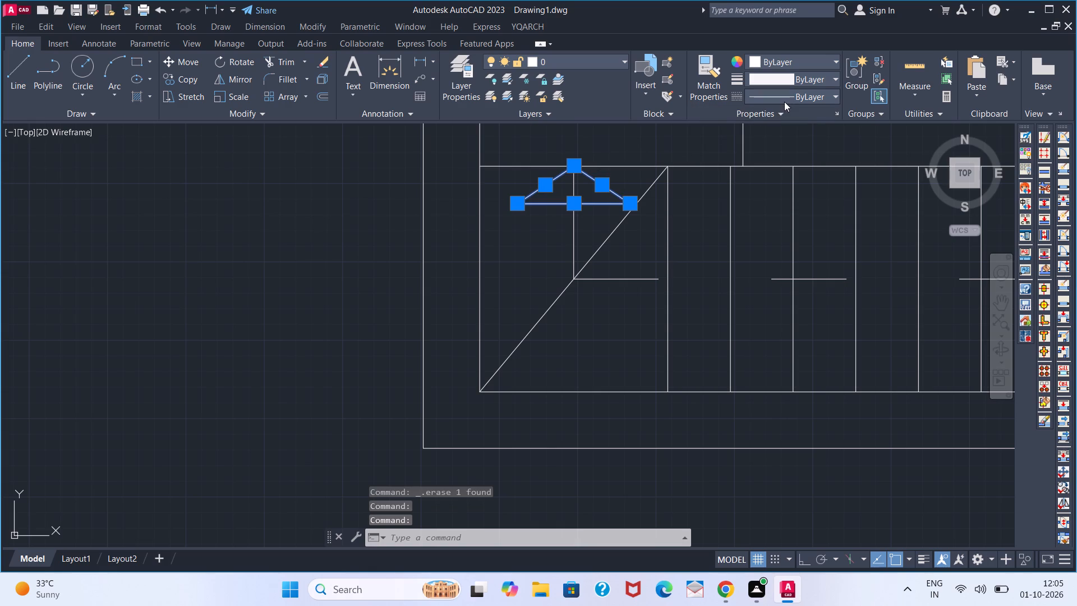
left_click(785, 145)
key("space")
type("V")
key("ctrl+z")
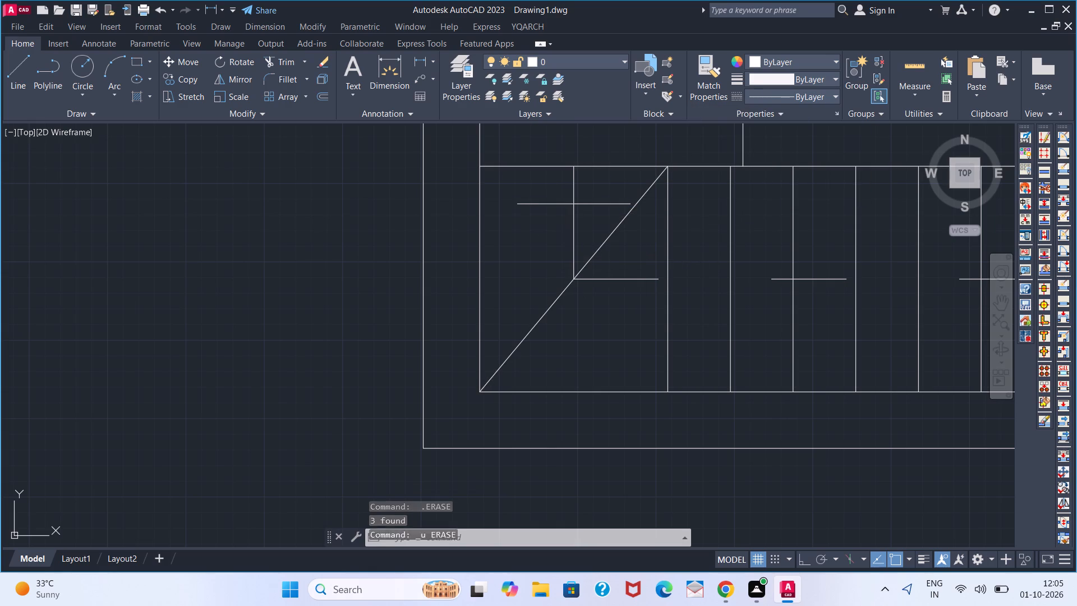
Set the linetype of the landing triangle's three sides to DASHED.
left_click(600, 184)
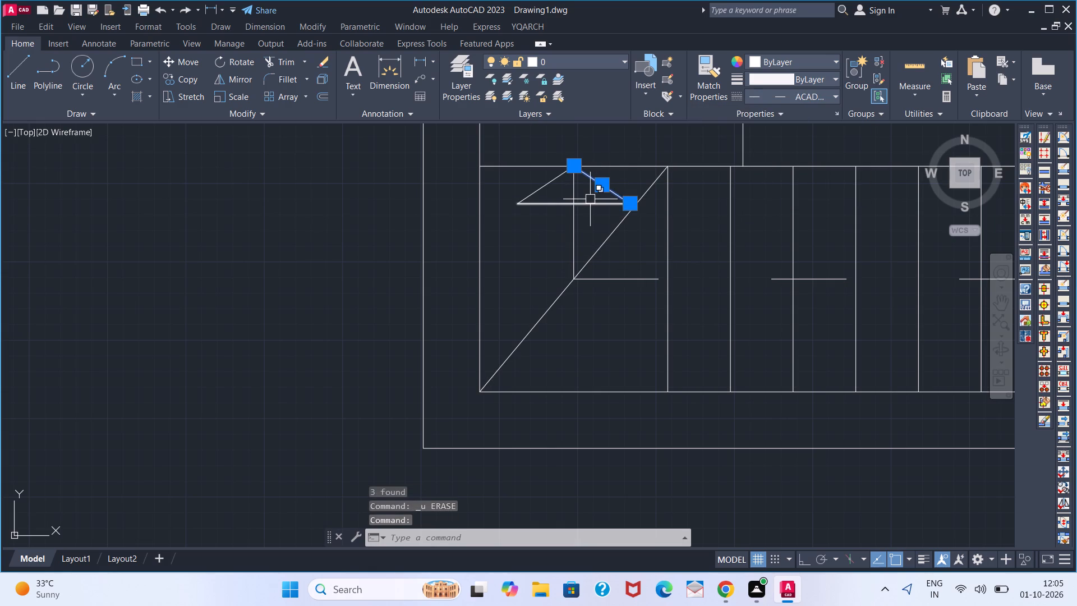
left_click(590, 199)
left_click(550, 185)
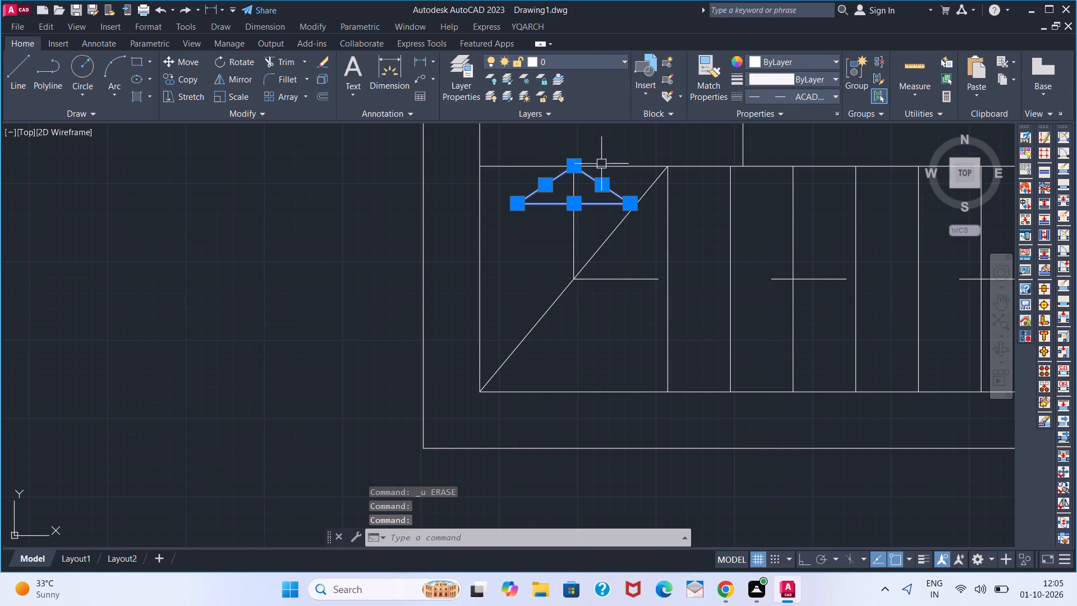
left_click(784, 85)
left_click(794, 78)
left_click(795, 96)
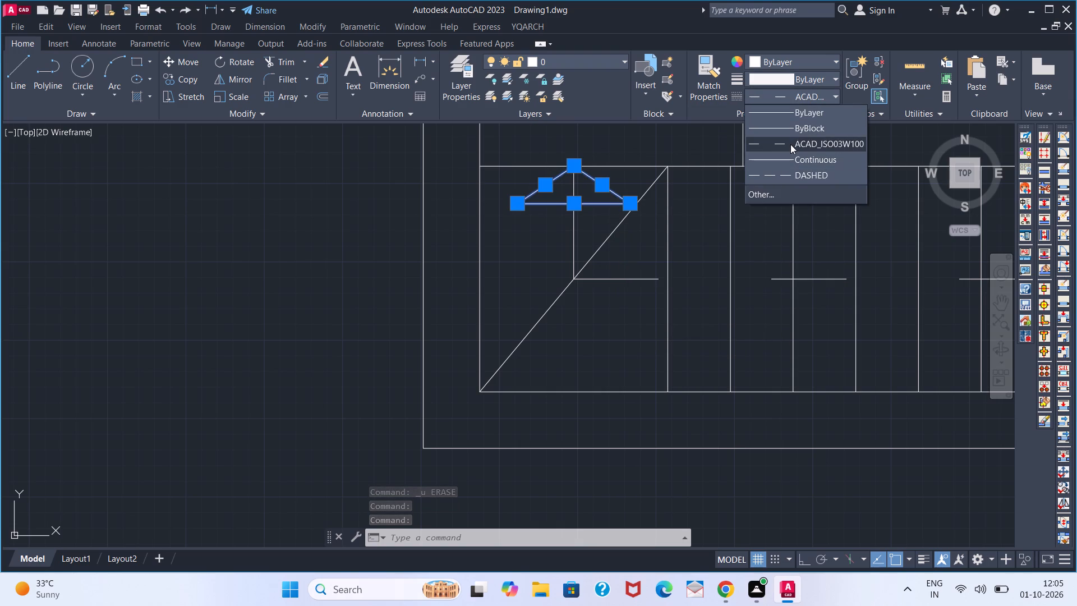
left_click(789, 172)
left_click(528, 265)
left_click(528, 265)
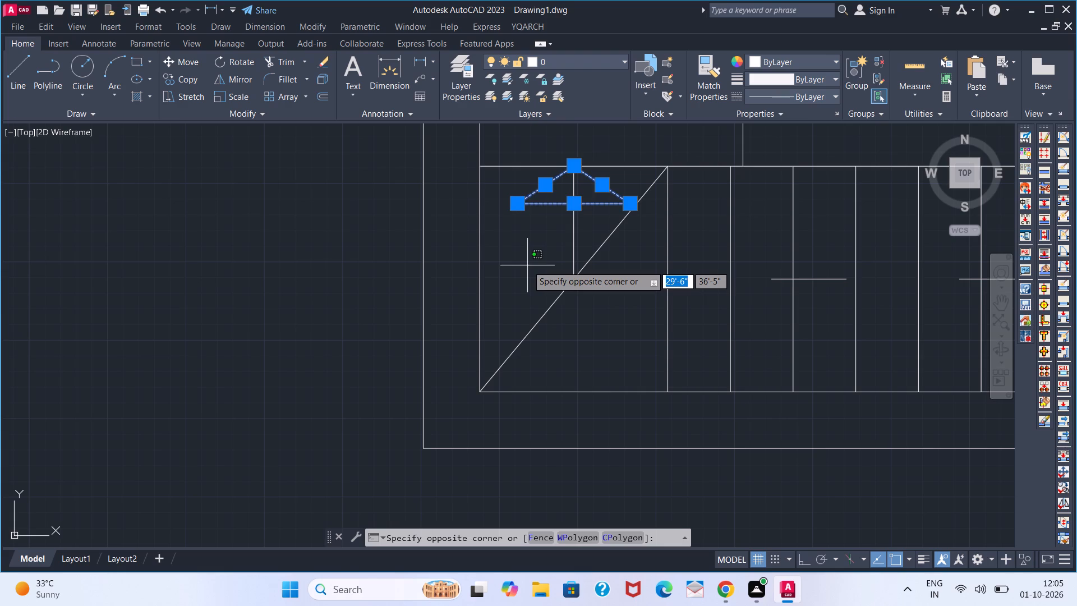
key("Escape")
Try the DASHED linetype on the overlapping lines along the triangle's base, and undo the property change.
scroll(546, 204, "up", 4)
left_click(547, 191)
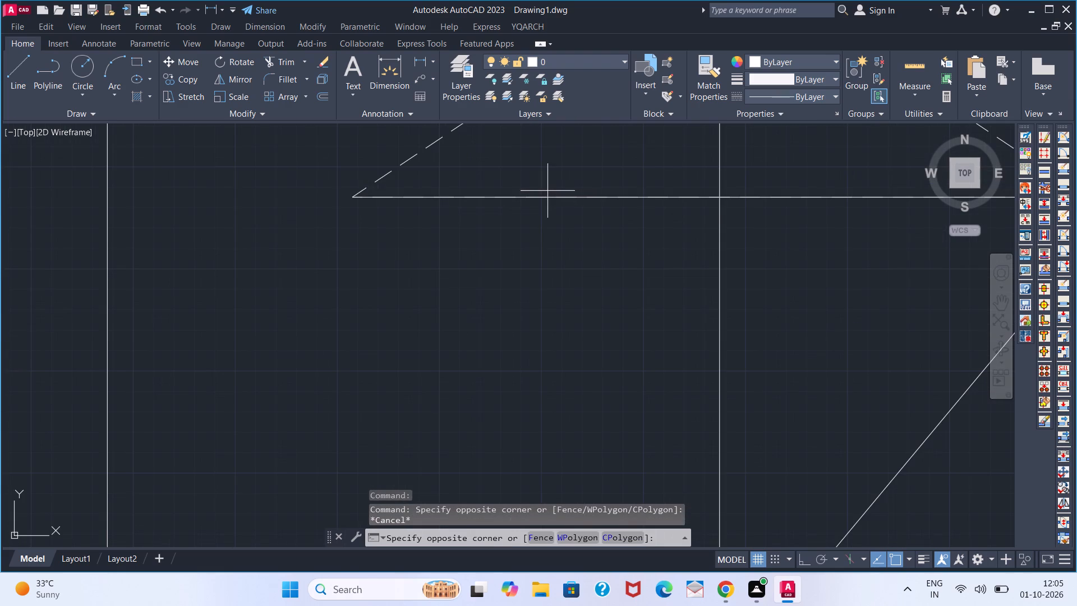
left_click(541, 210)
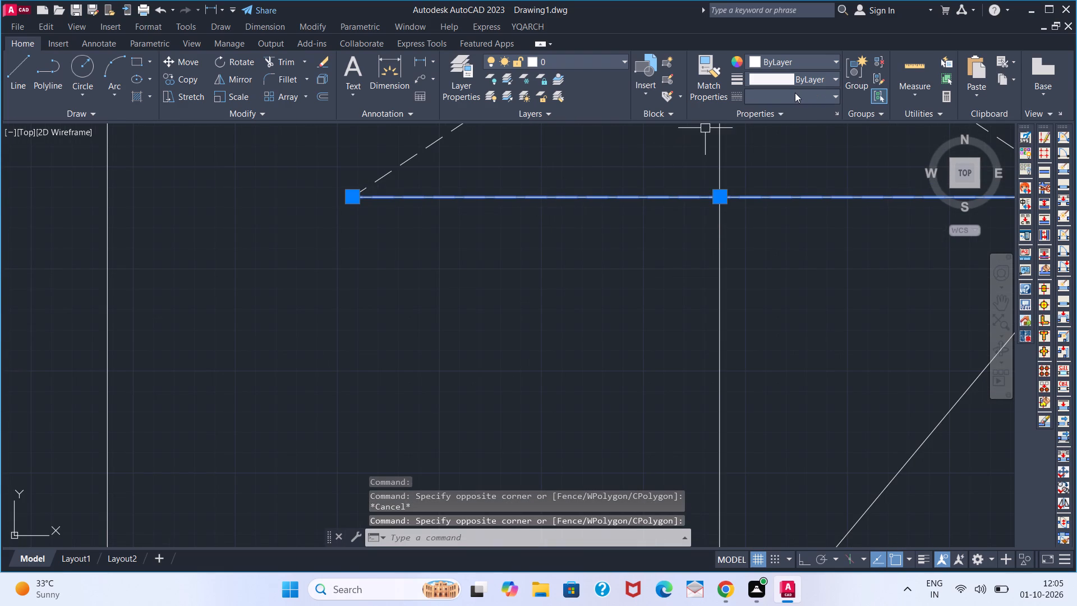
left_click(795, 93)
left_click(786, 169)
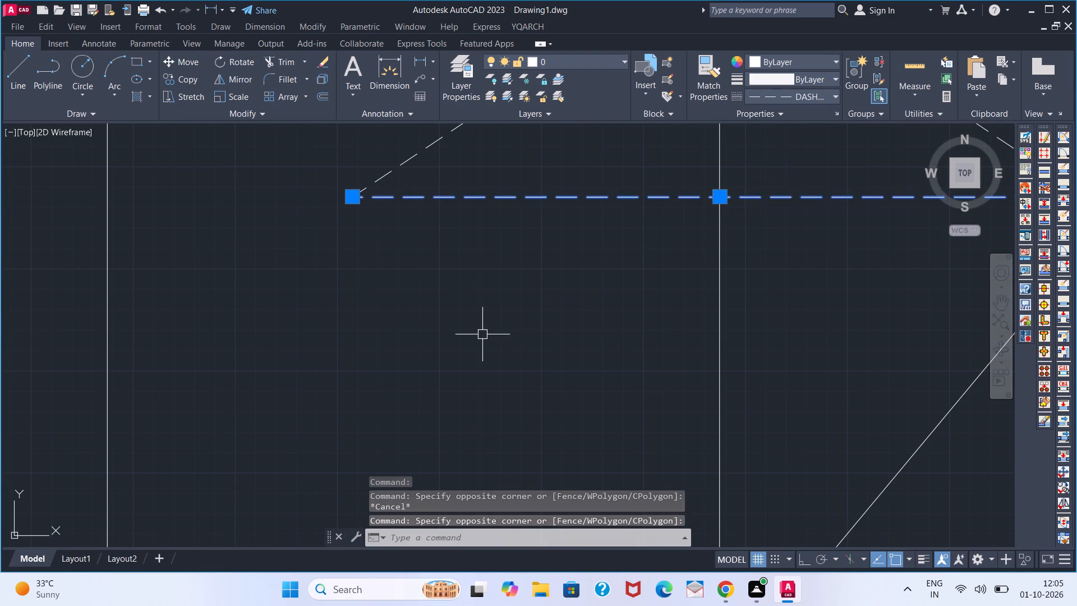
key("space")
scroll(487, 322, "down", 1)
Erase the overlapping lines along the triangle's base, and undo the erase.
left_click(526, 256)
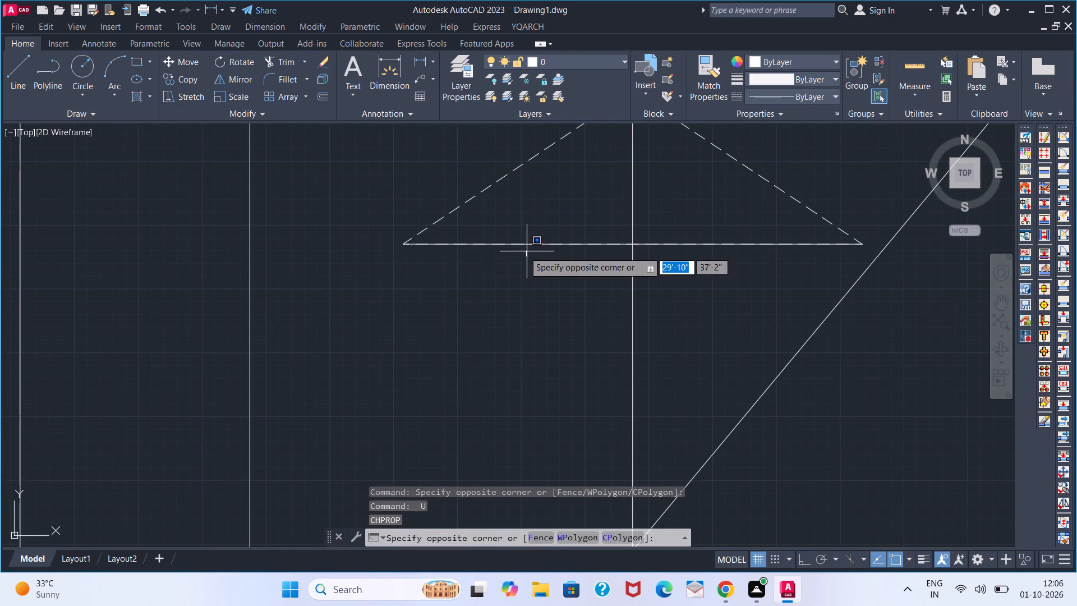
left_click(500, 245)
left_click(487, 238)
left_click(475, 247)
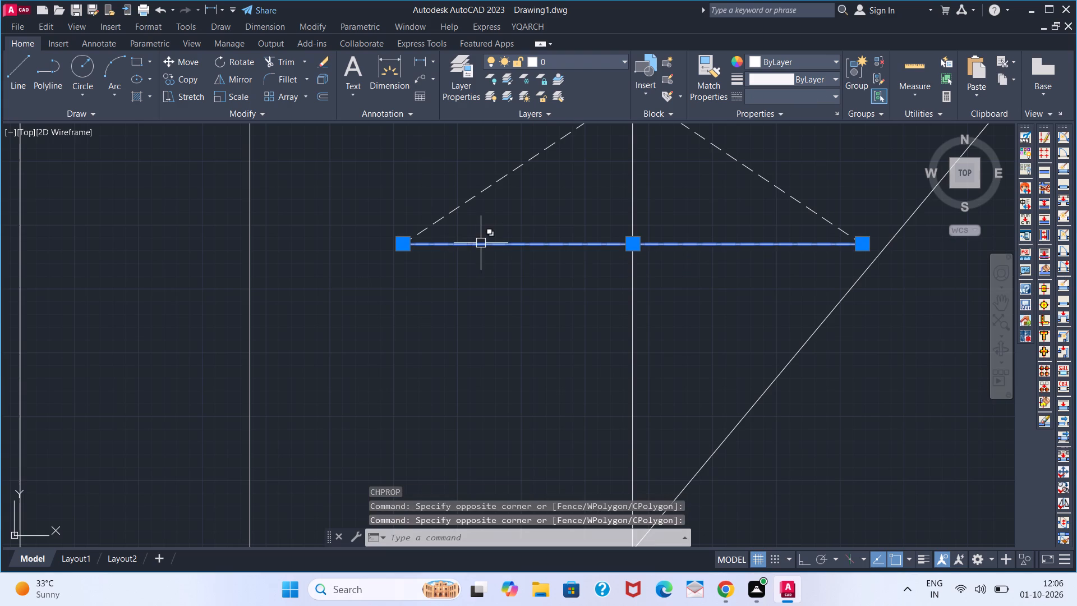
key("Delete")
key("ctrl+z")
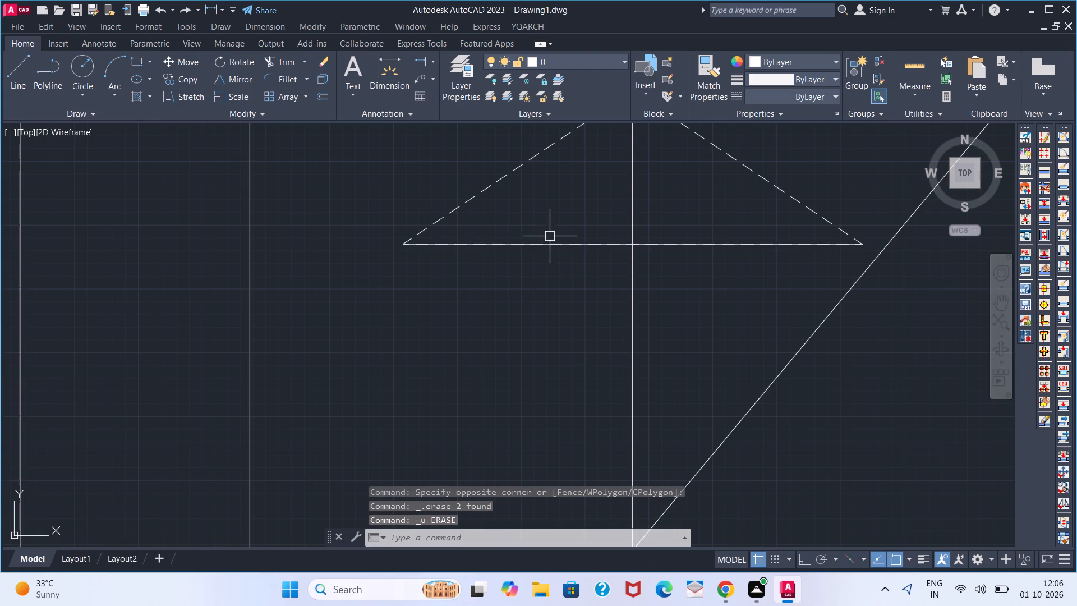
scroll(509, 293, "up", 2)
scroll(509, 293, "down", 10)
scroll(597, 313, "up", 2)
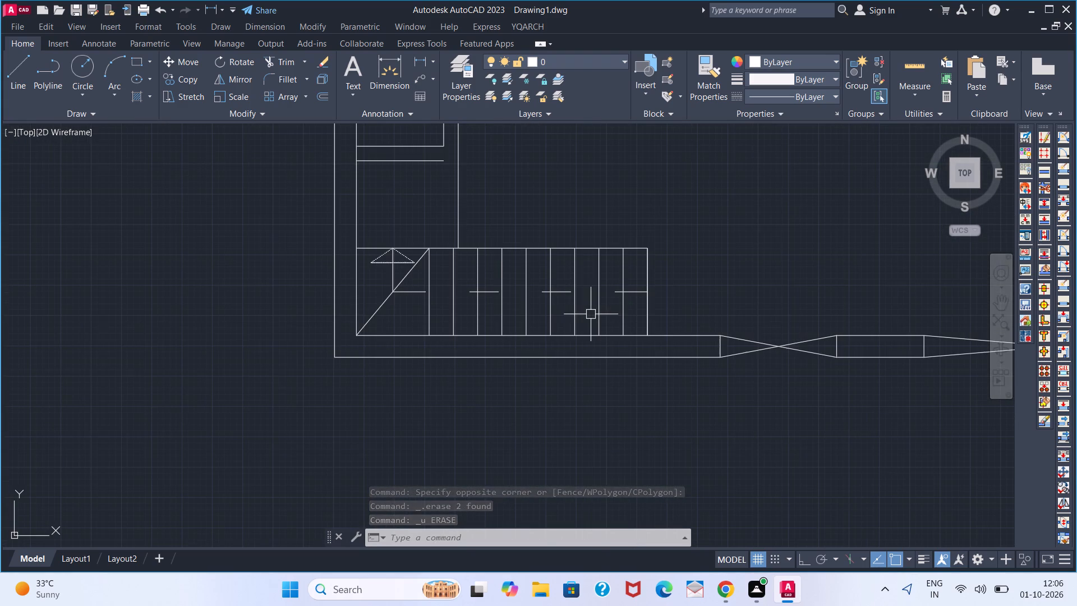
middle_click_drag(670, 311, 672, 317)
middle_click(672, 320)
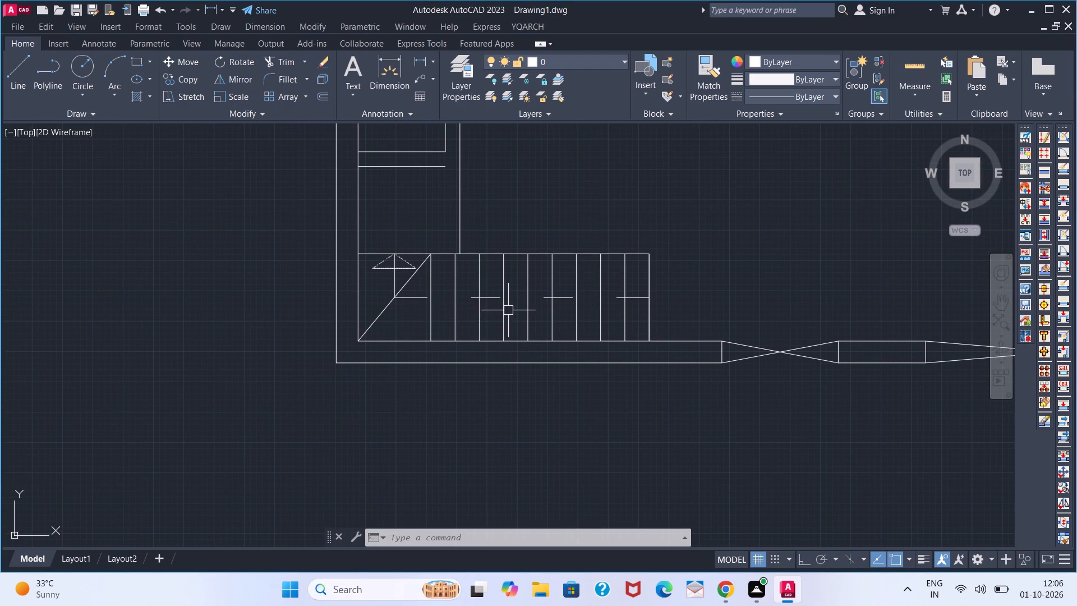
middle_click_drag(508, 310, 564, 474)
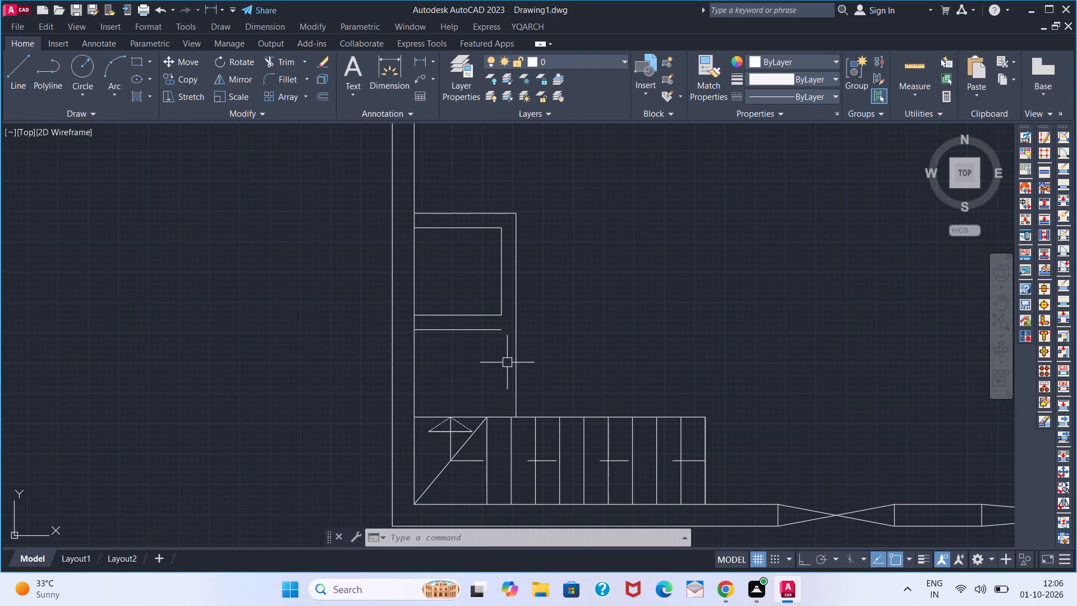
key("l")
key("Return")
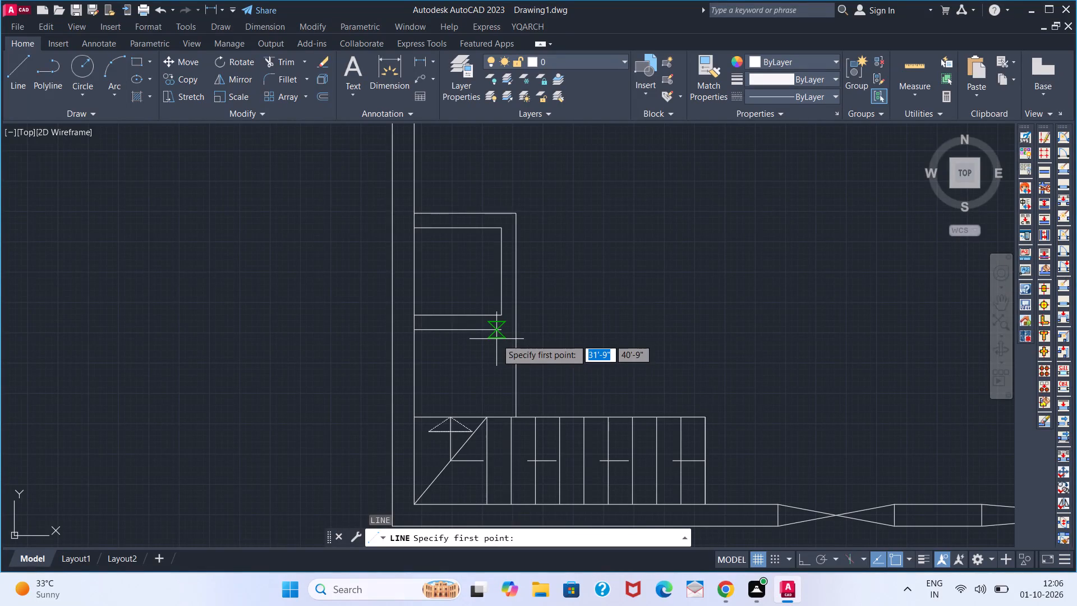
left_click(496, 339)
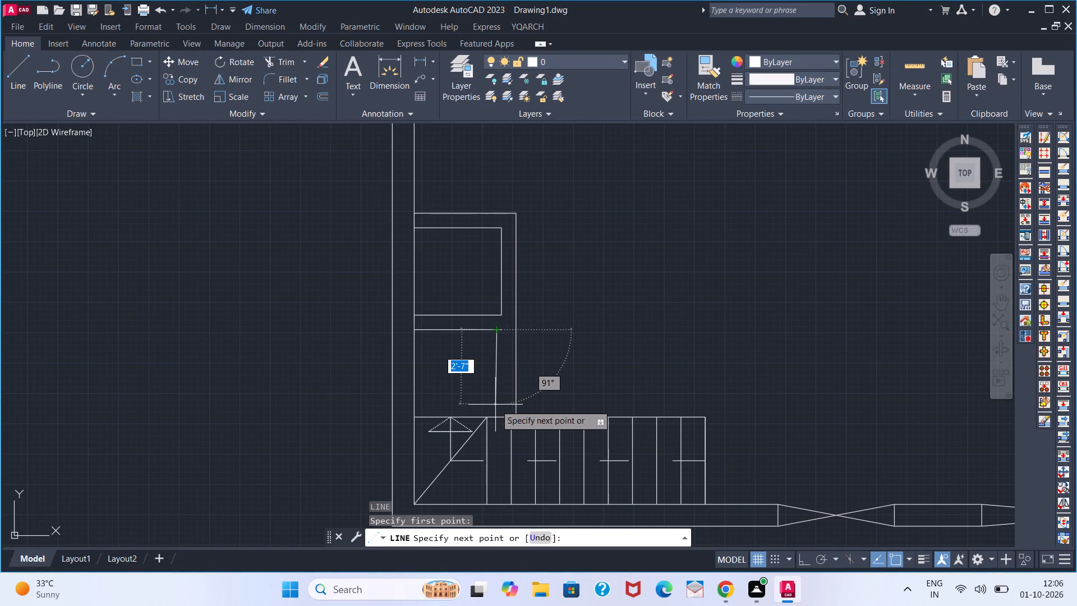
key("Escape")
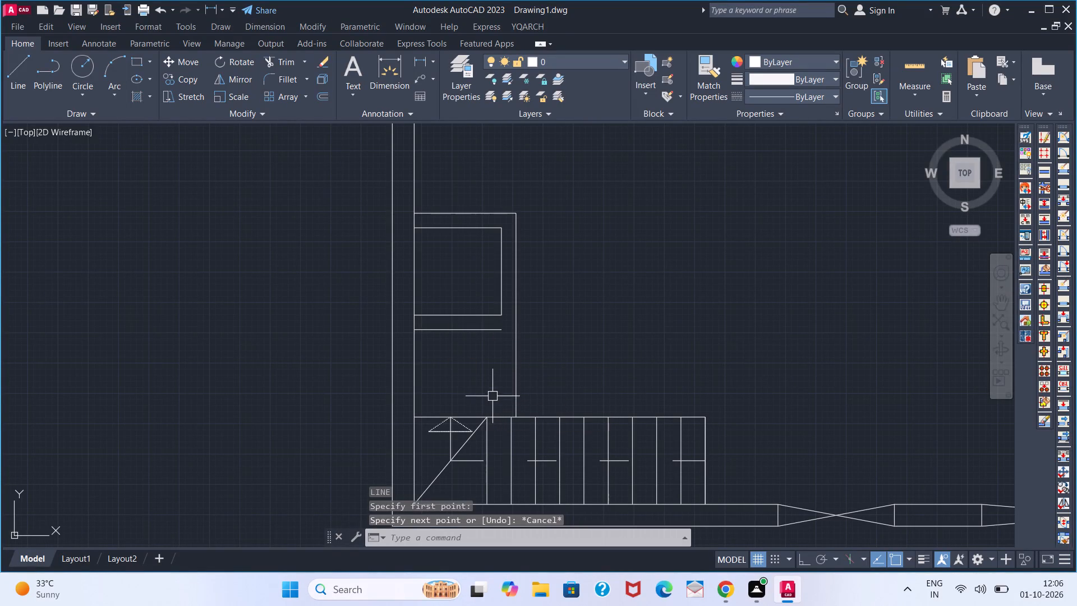
Draw a 3' vertical line from the free end of the line below the small square down to the stairs' top edge.
scroll(489, 373, "down", 5)
scroll(489, 373, "up", 5)
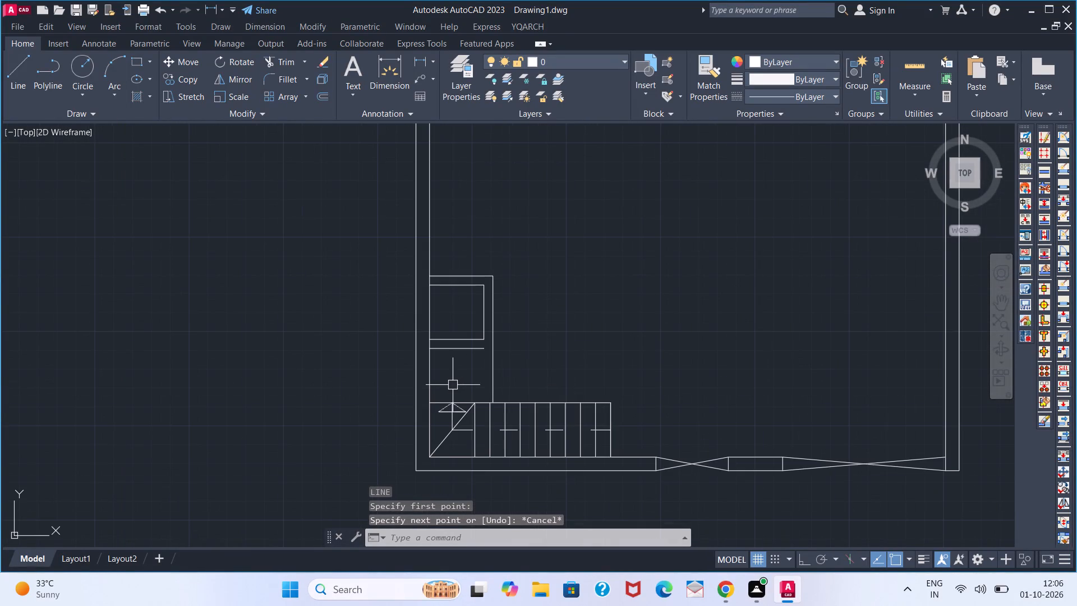
key("l")
key("Return")
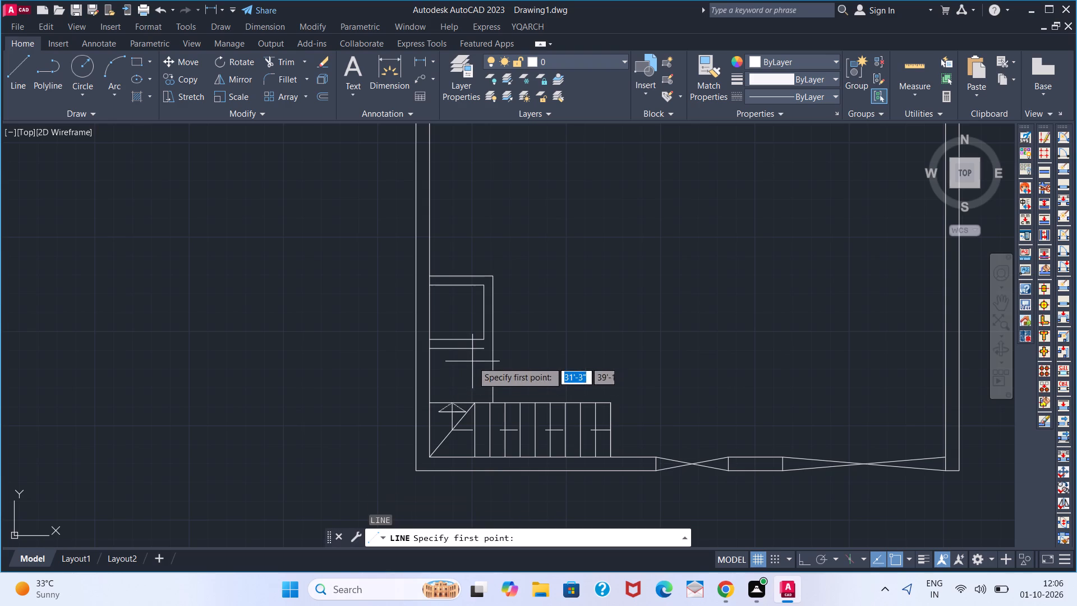
left_click(478, 353)
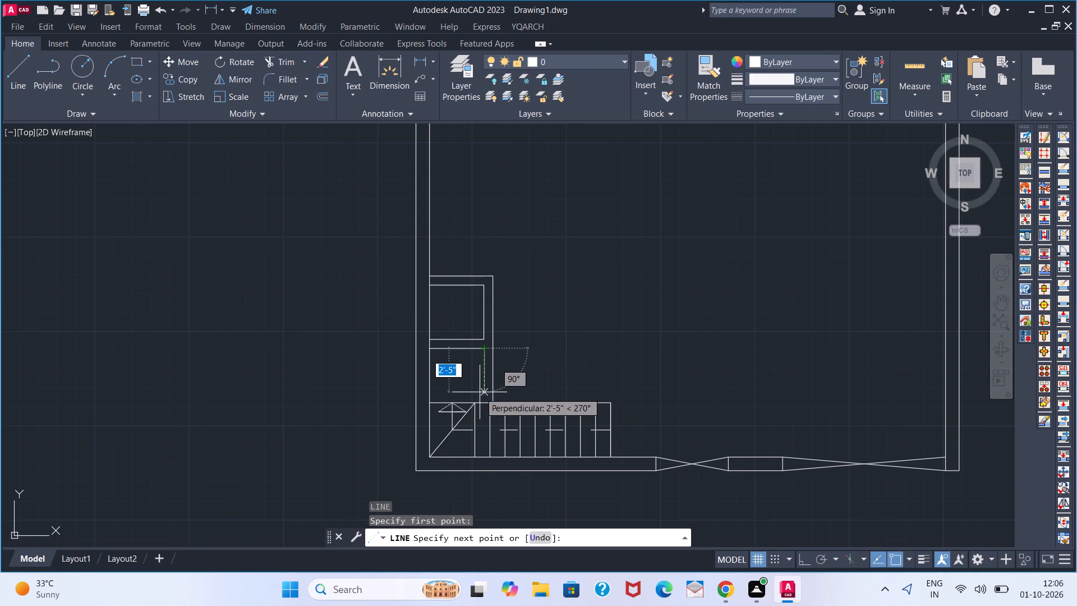
scroll(480, 394, "up", 3)
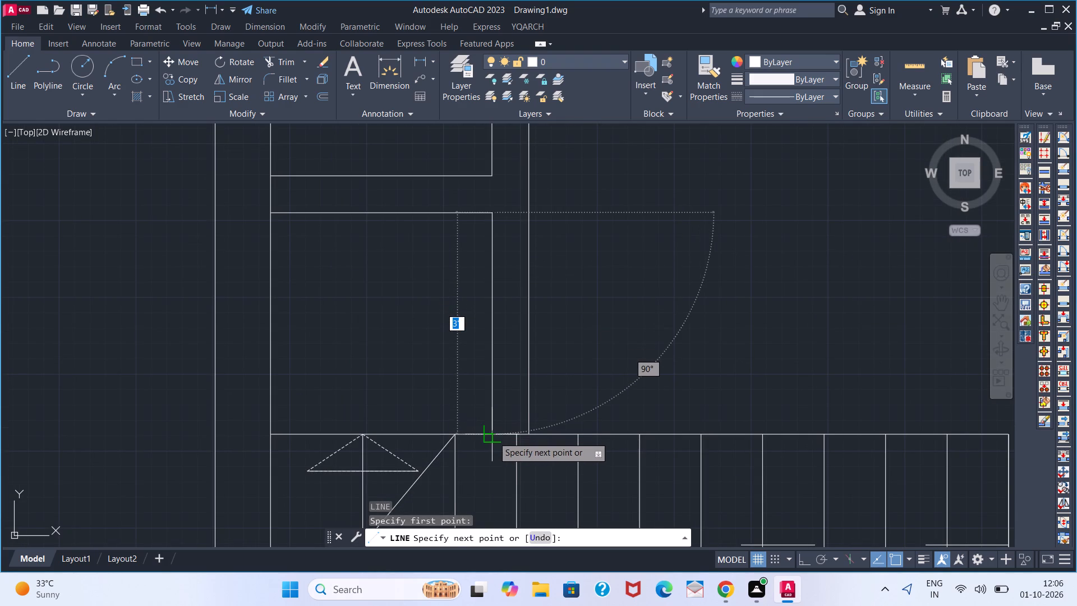
left_click(493, 437)
key("space")
scroll(450, 408, "down", 3)
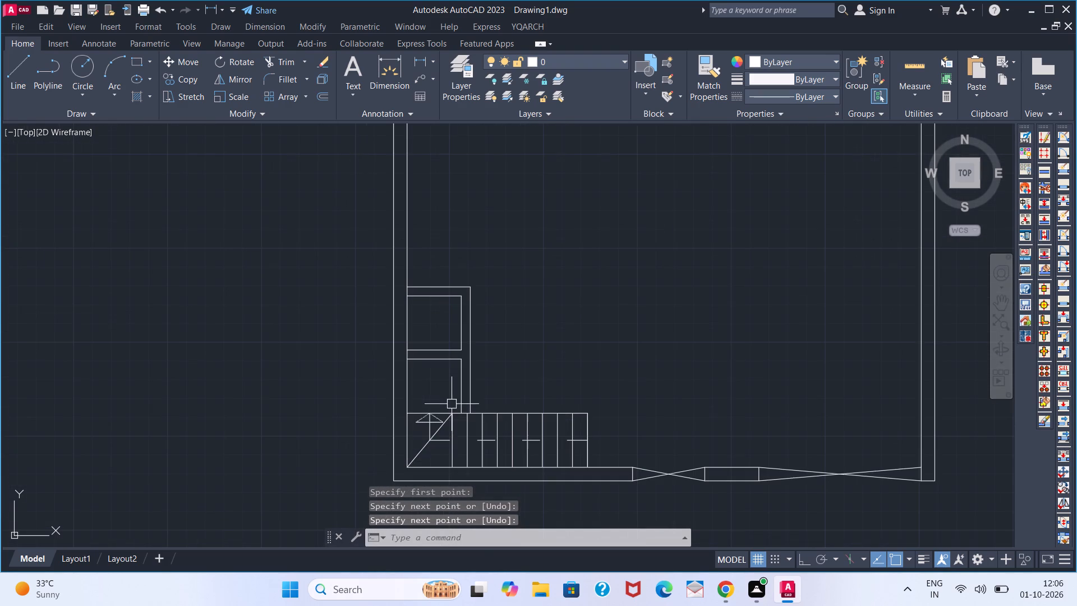
Review the whole floor plan, from the staircase up to the rooms along the top outer wall.
scroll(501, 317, "down", 1)
scroll(565, 315, "down", 2)
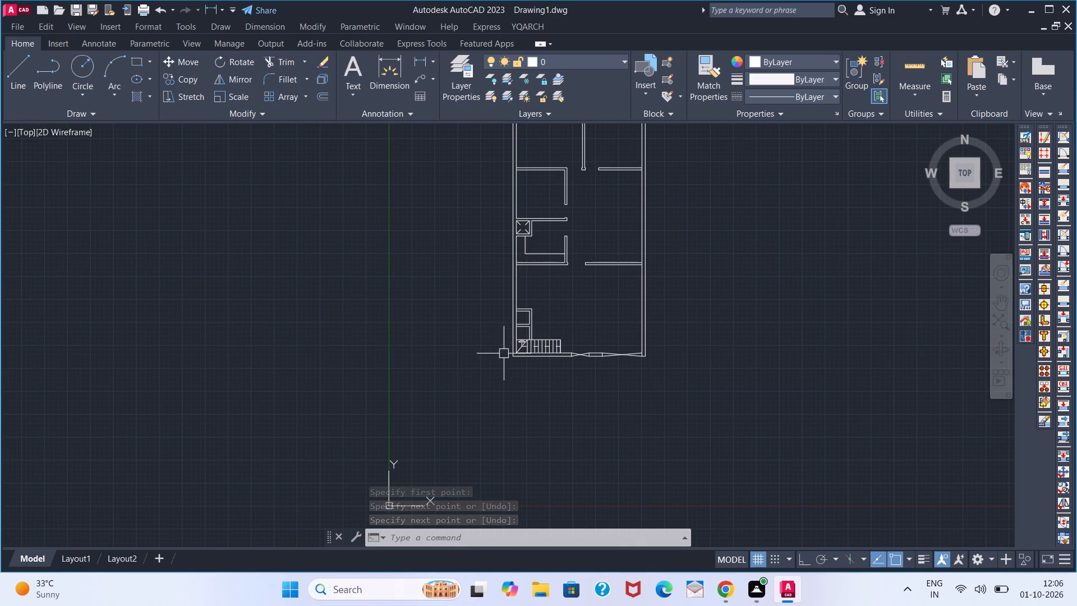
middle_click_drag(500, 357, 454, 439)
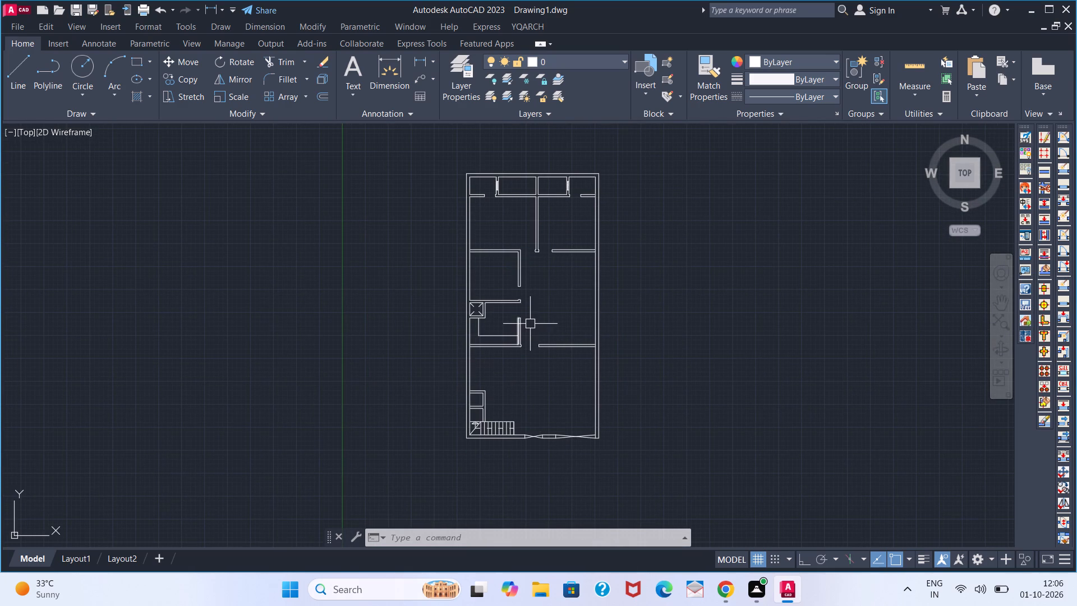
scroll(530, 323, "up", 1)
scroll(530, 323, "down", 1)
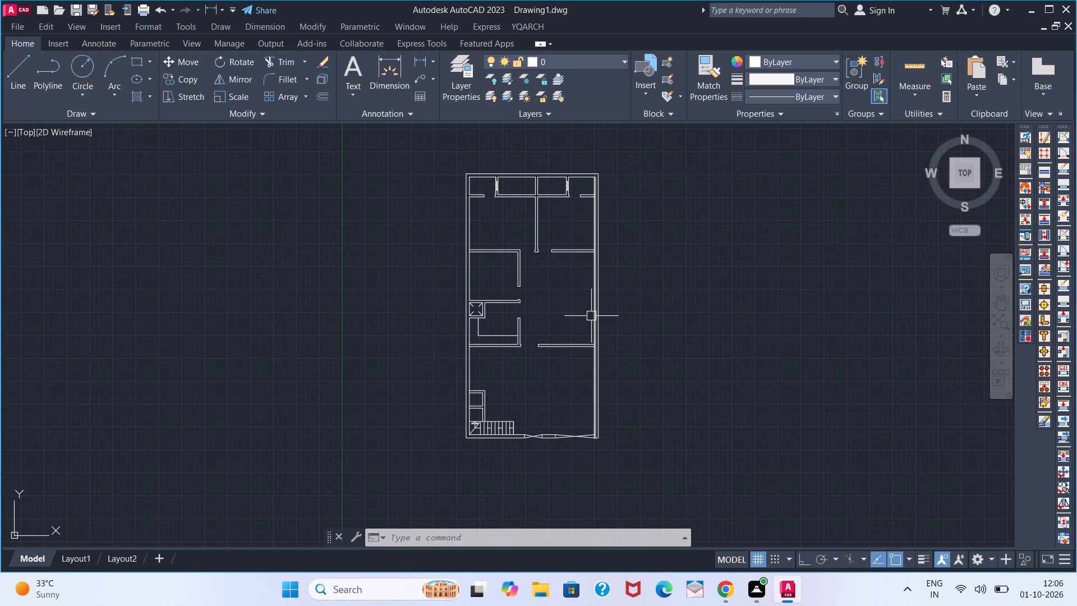
scroll(541, 315, "up", 1)
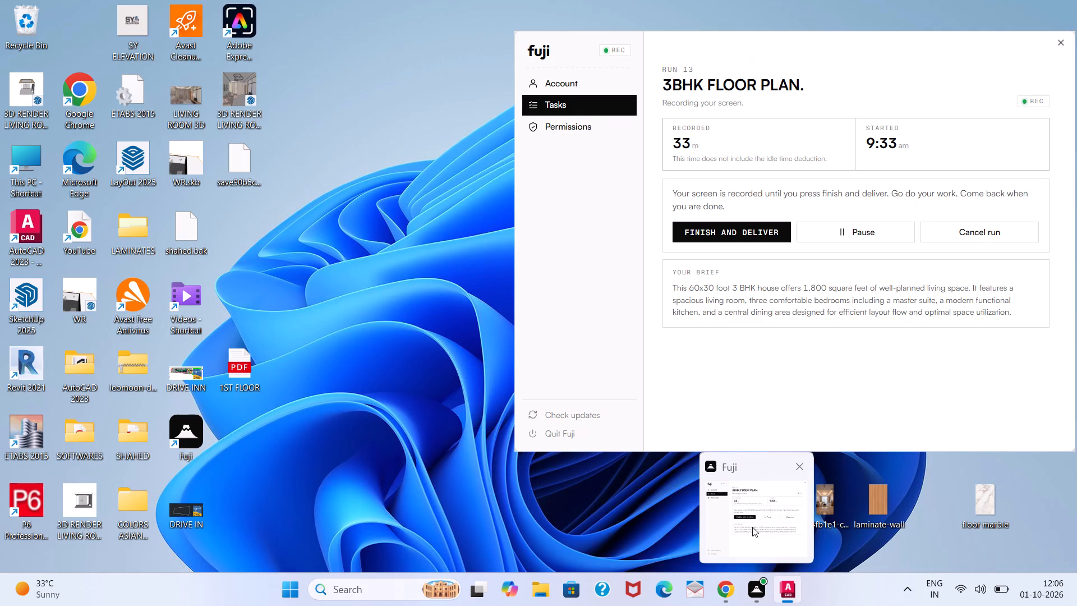
scroll(482, 270, "down", 1)
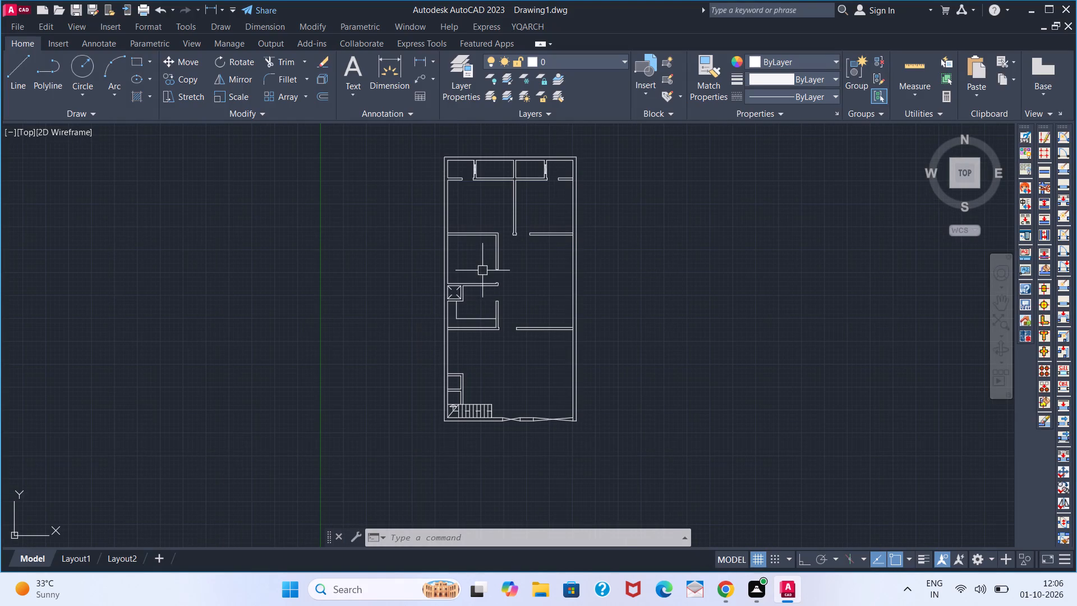
scroll(486, 268, "up", 1)
scroll(486, 268, "down", 1)
scroll(486, 268, "up", 1)
scroll(486, 268, "down", 1)
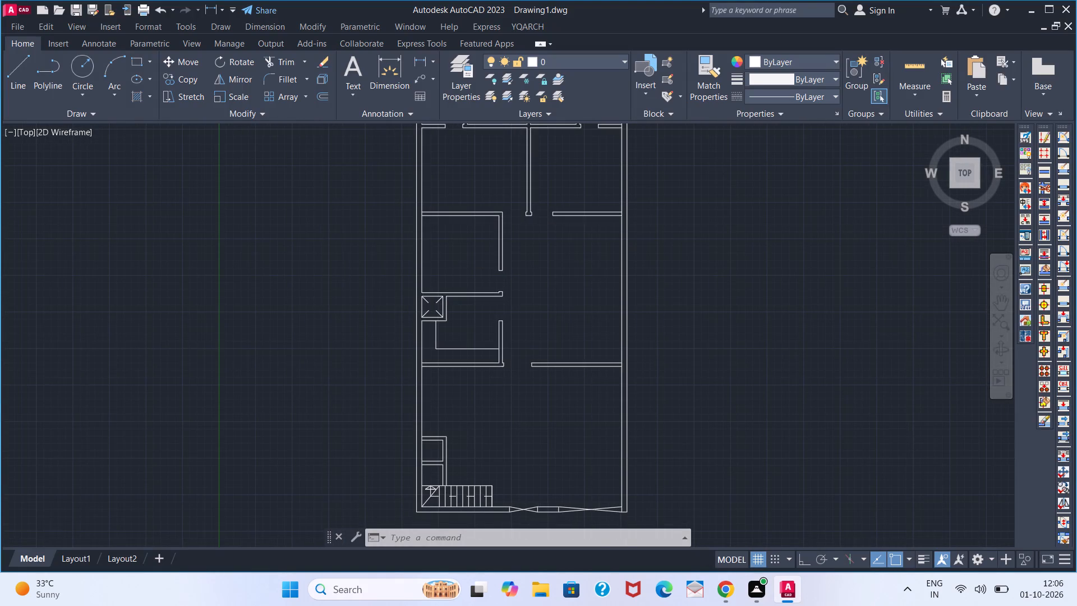
scroll(486, 268, "up", 1)
scroll(486, 268, "down", 2)
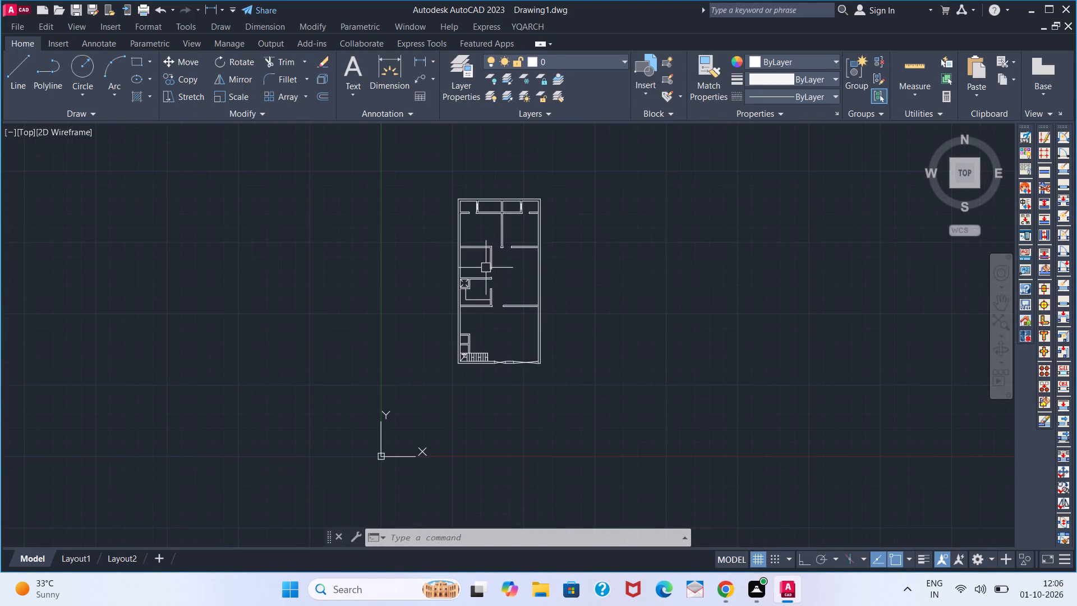
scroll(486, 268, "up", 1)
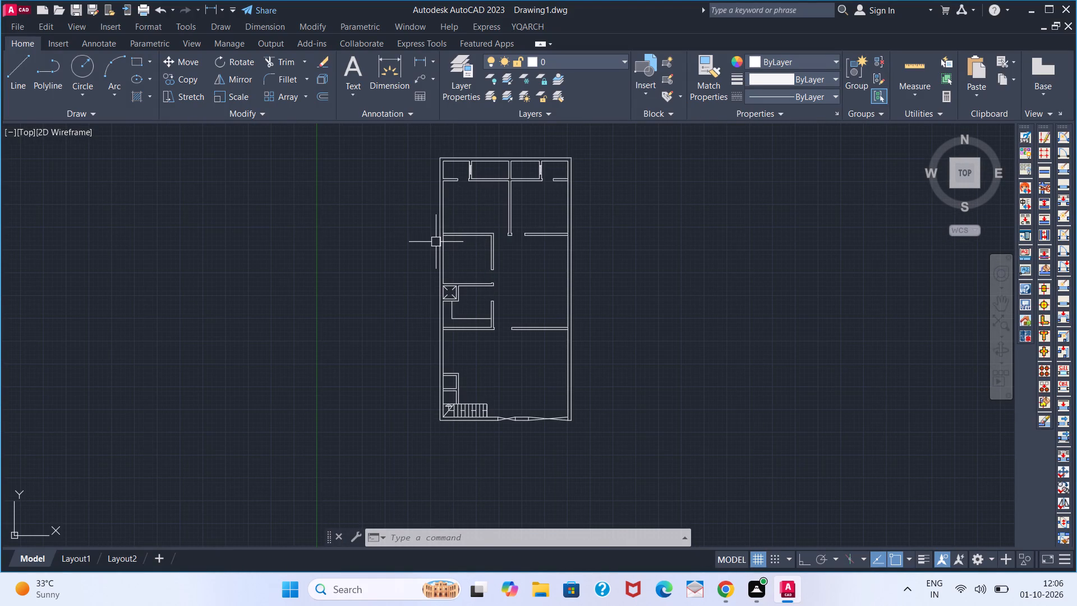
middle_click_drag(420, 275, 380, 322)
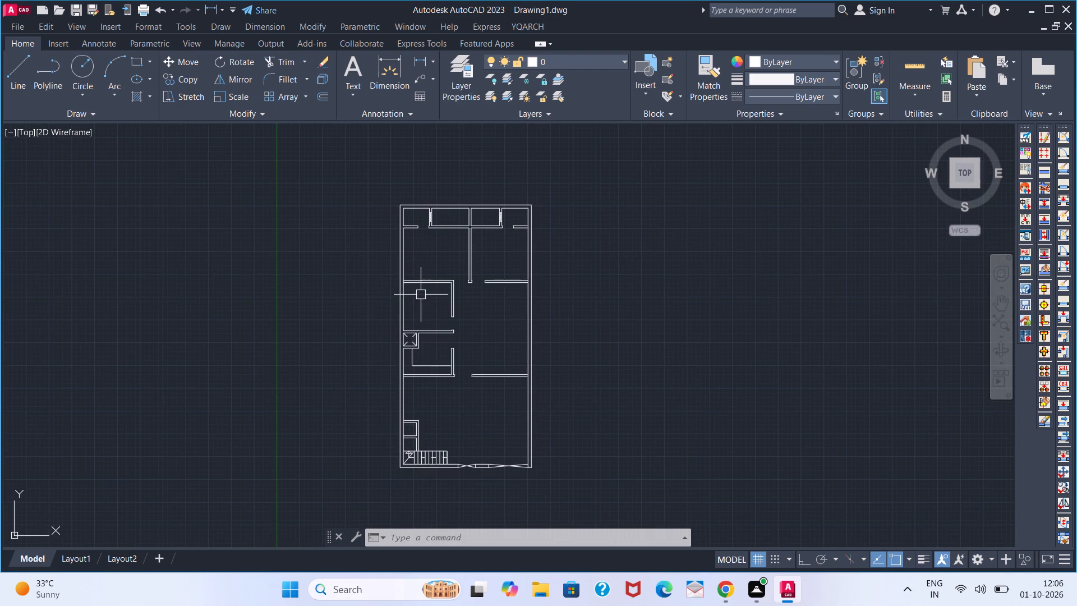
scroll(421, 297, "up", 1)
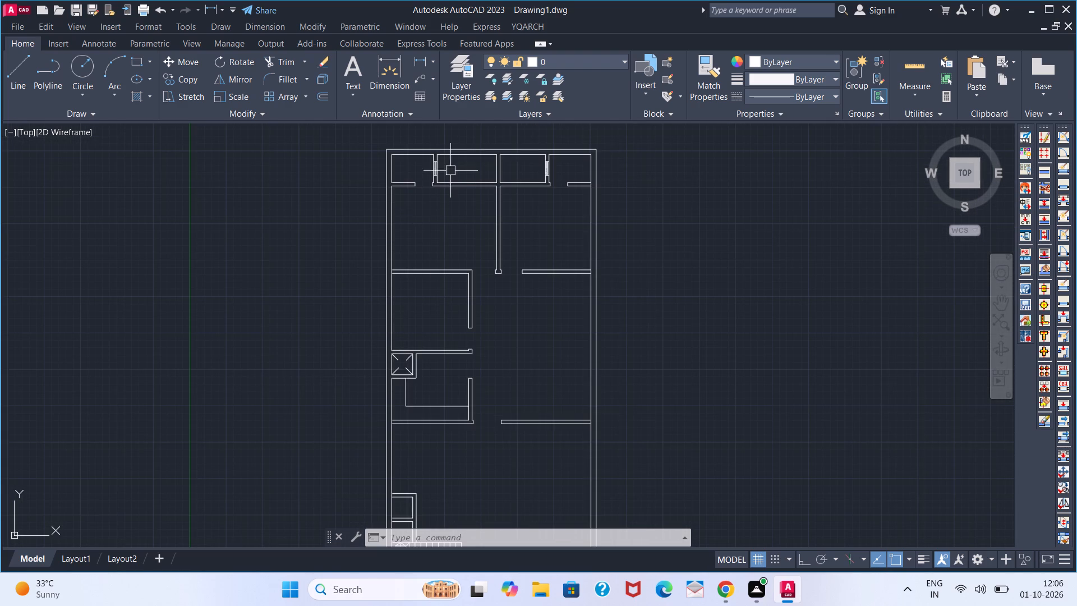
scroll(466, 163, "up", 1)
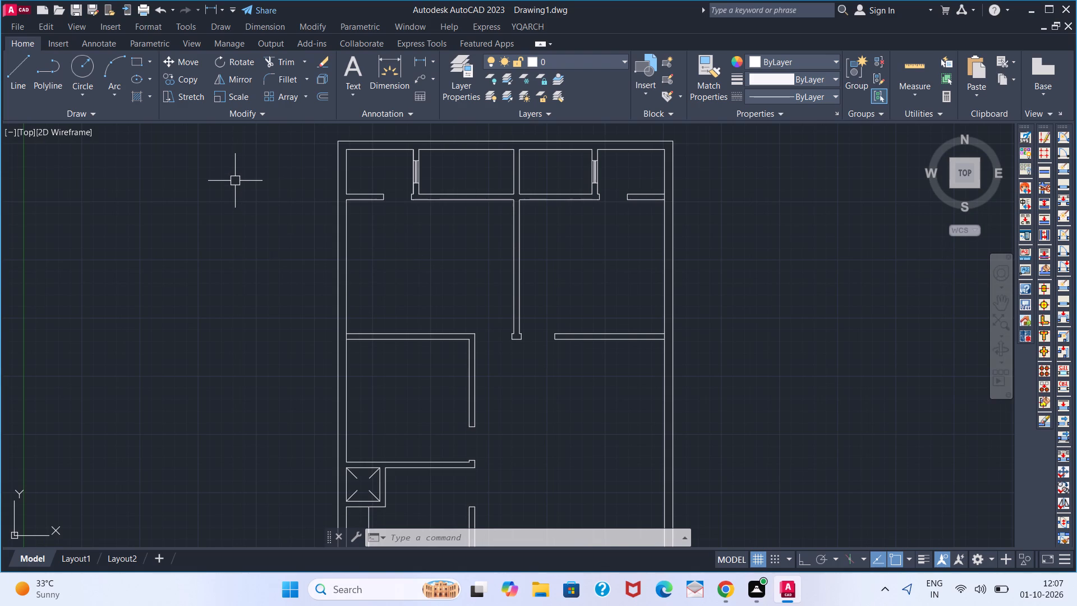
Insert the Door - Imperial and Vehicles - Imperial blocks outside the plan, beside its left outer wall.
key("ctrl+3")
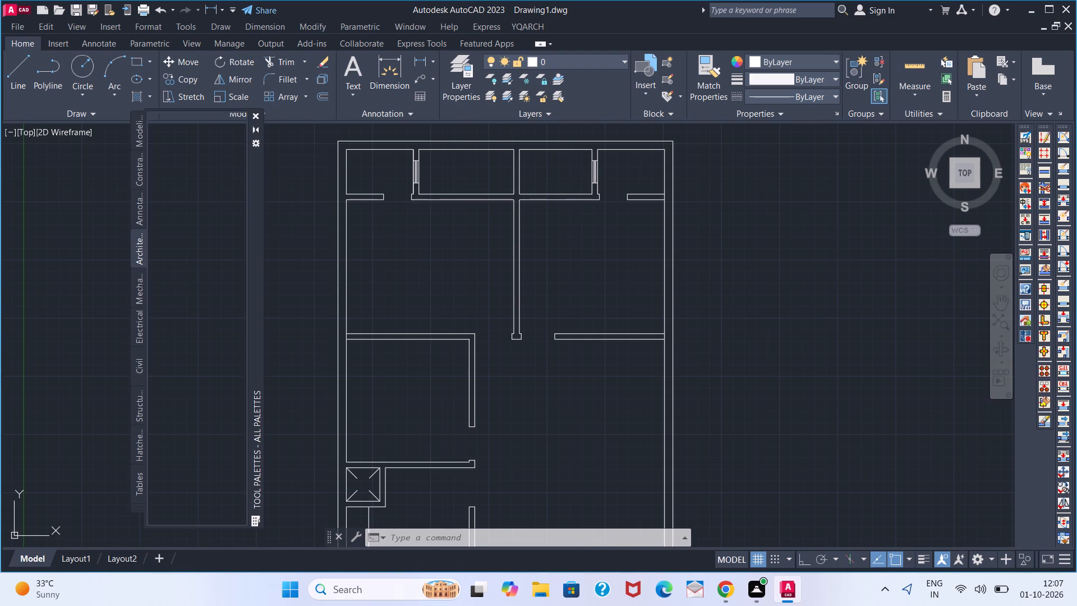
left_click(195, 161)
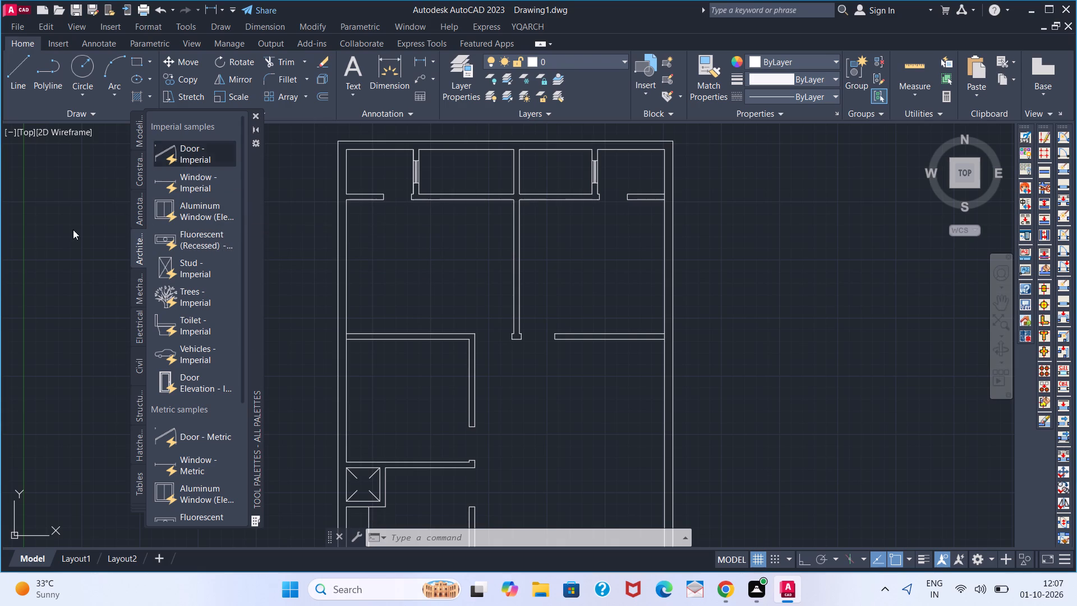
left_click(282, 221)
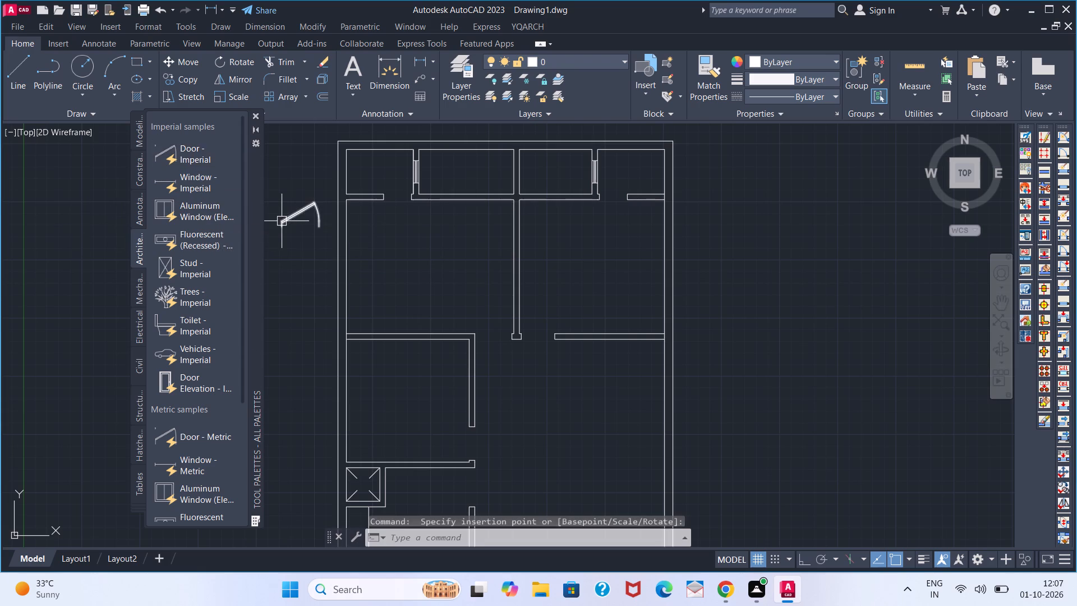
left_click(171, 359)
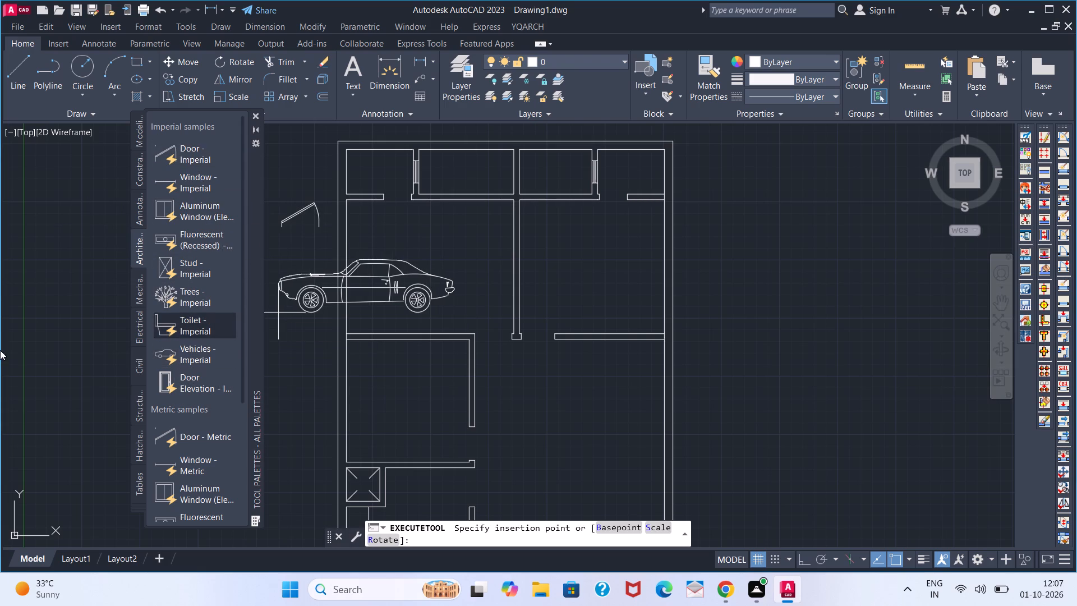
left_click(50, 331)
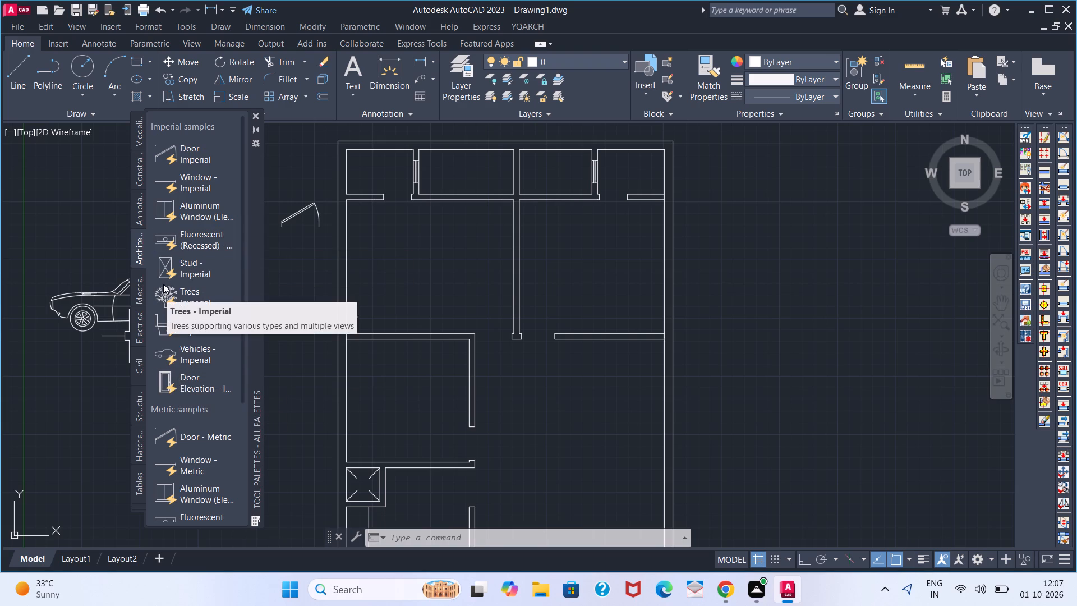
scroll(181, 189, "up", 3)
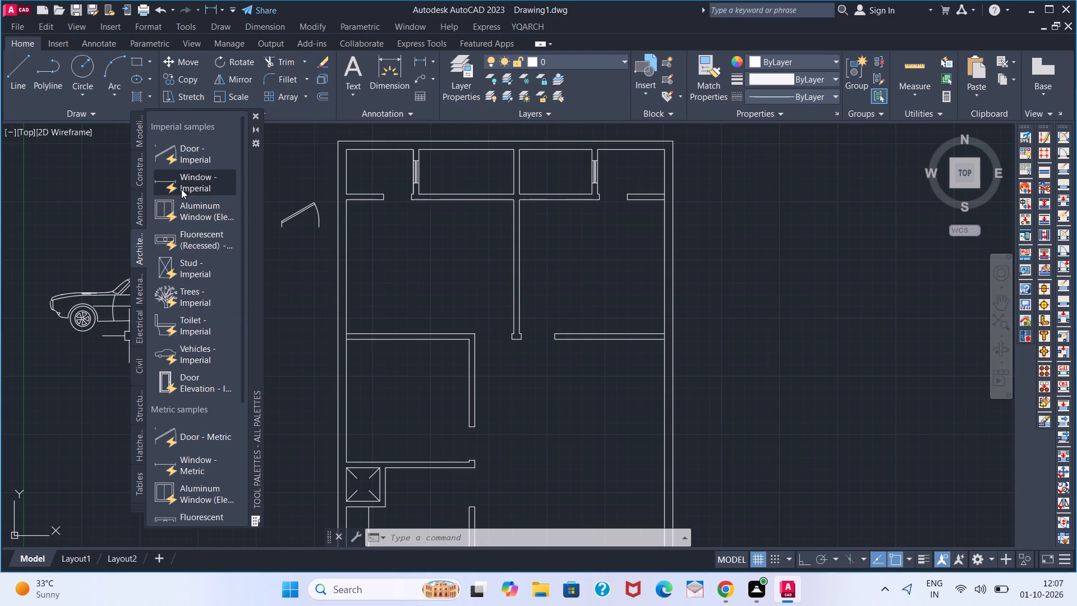
left_click(252, 116)
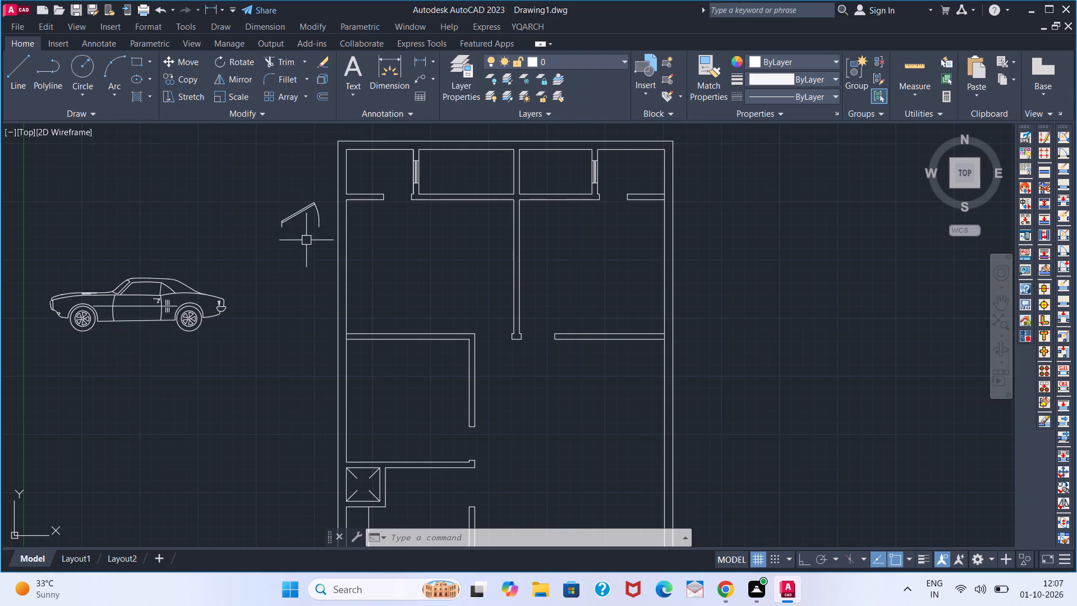
Open the Blocks collection of Home - Space Planner.dwg in DesignCenter.
scroll(356, 251, "up", 1)
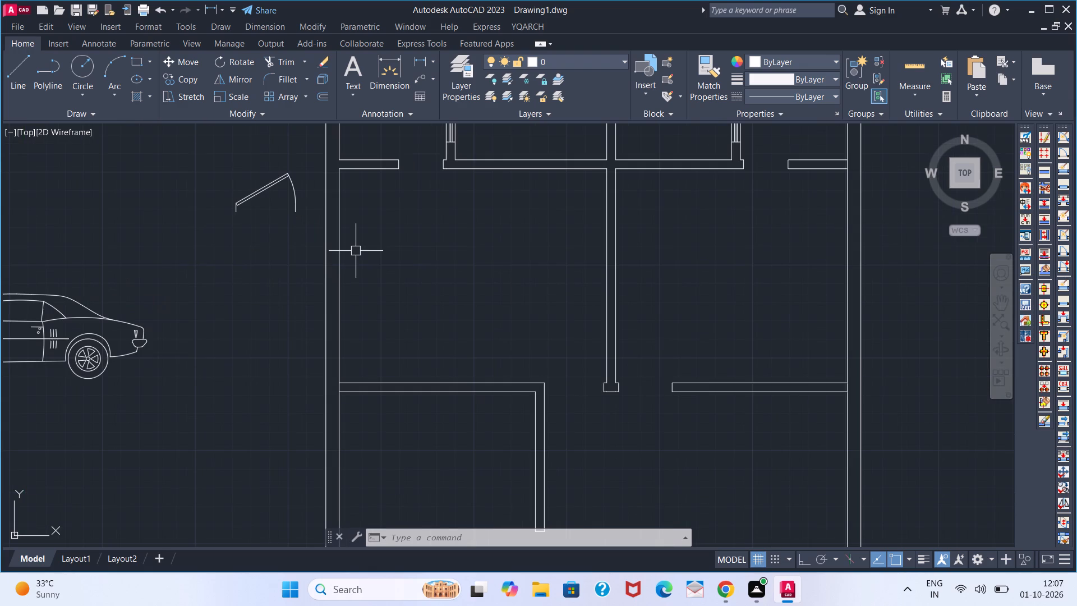
scroll(356, 251, "down", 2)
scroll(371, 221, "up", 1)
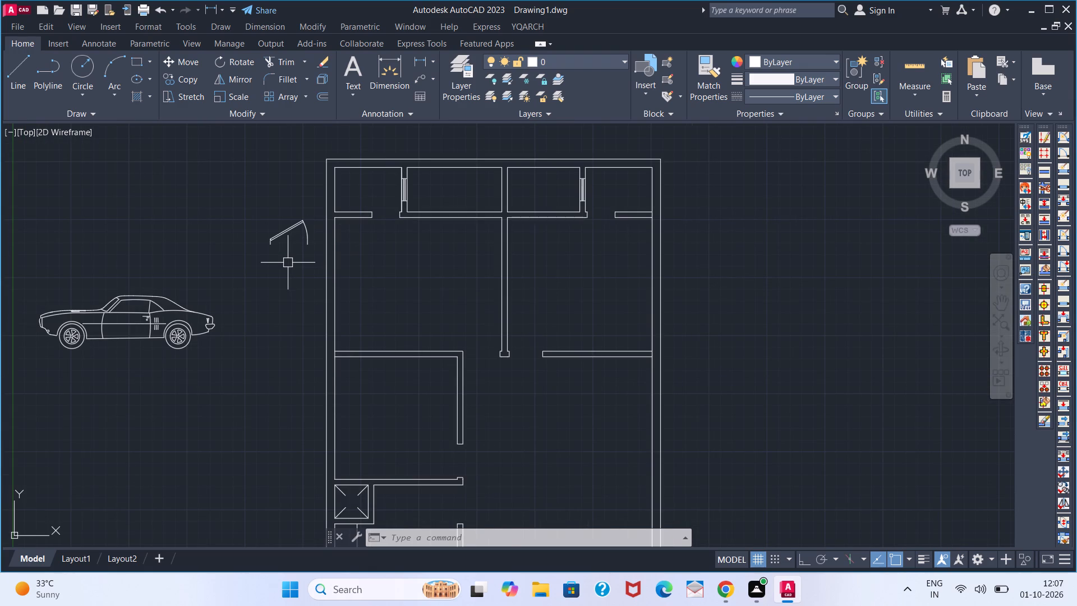
key("ctrl+2")
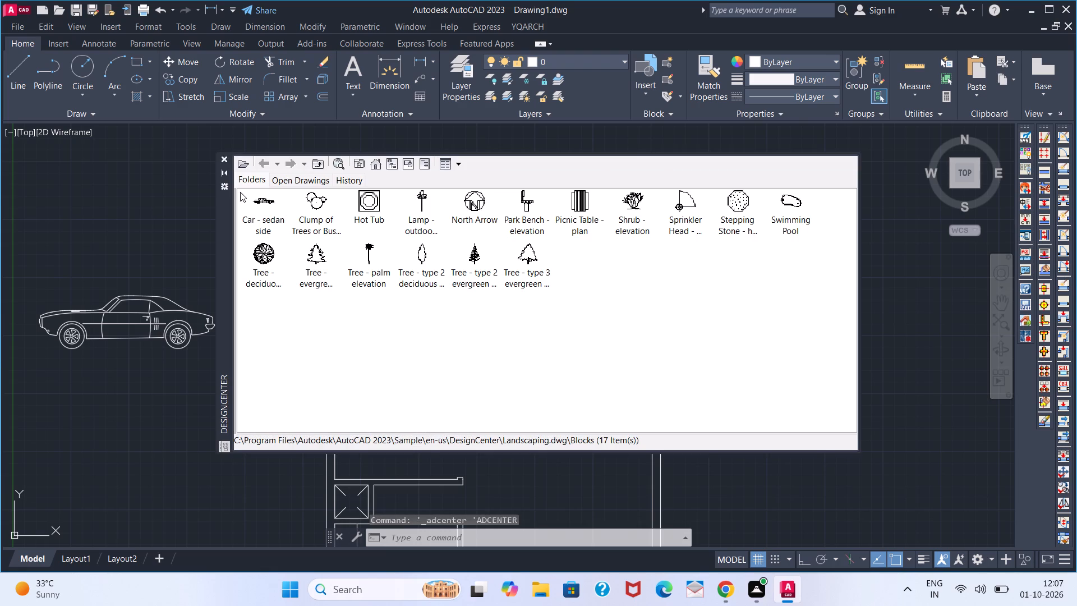
left_click(319, 168)
left_click(319, 168)
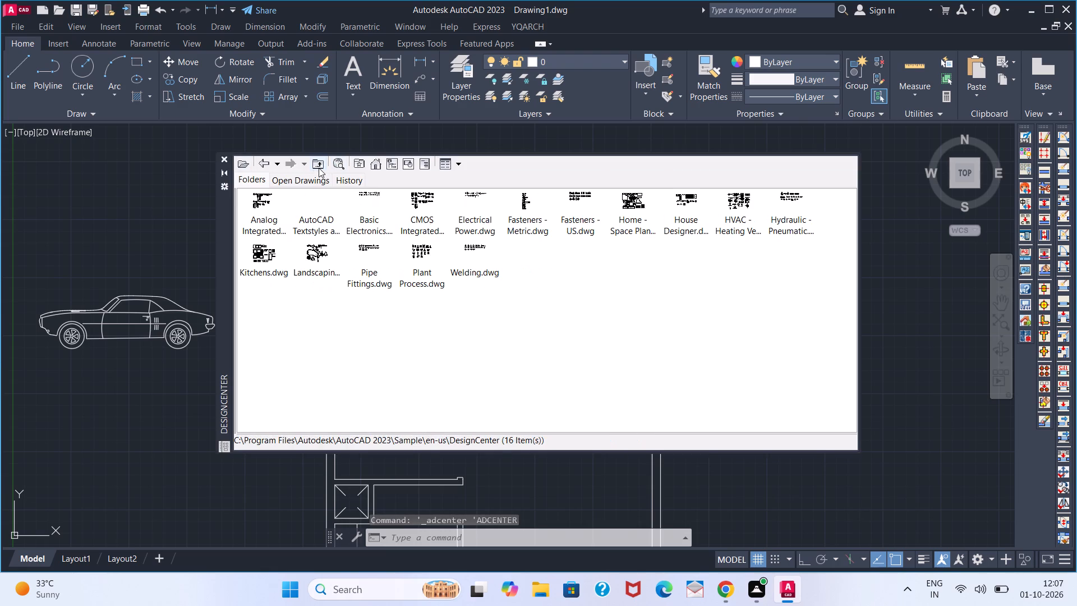
left_click(612, 217)
double_click(627, 208)
double_click(256, 201)
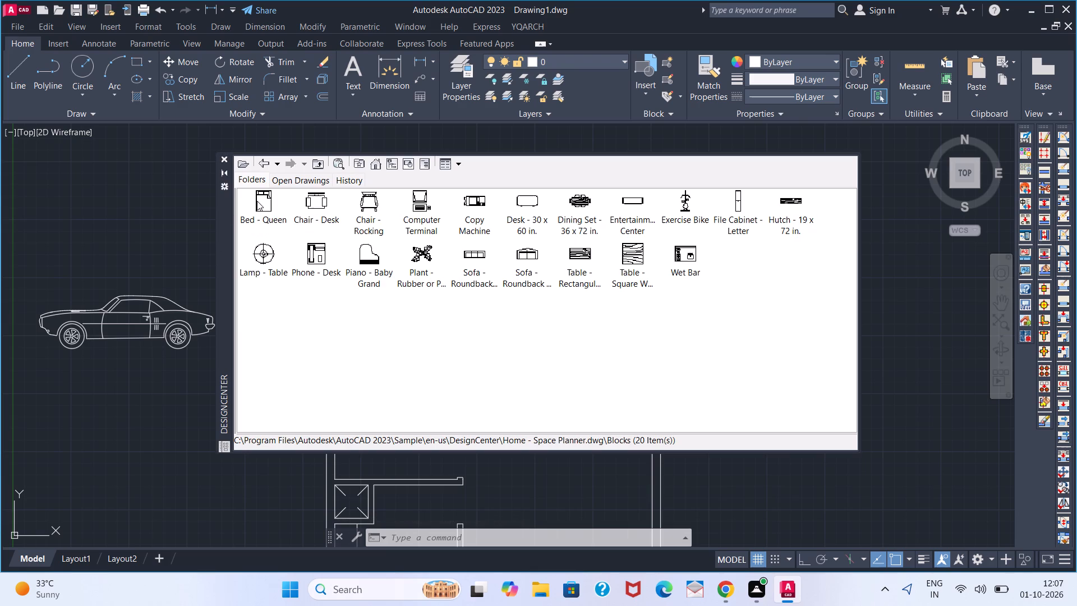
Insert the Bed - Queen and Dining Set - 36 x 72 in. blocks outside the plan, above and below the car.
left_click(270, 217)
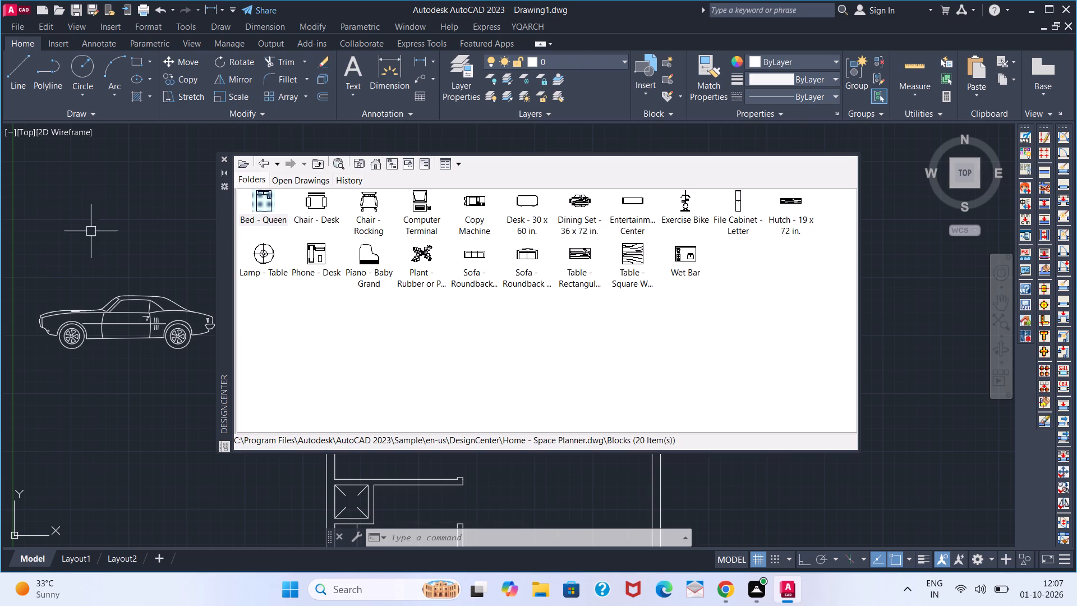
left_click_drag(283, 222, 162, 206)
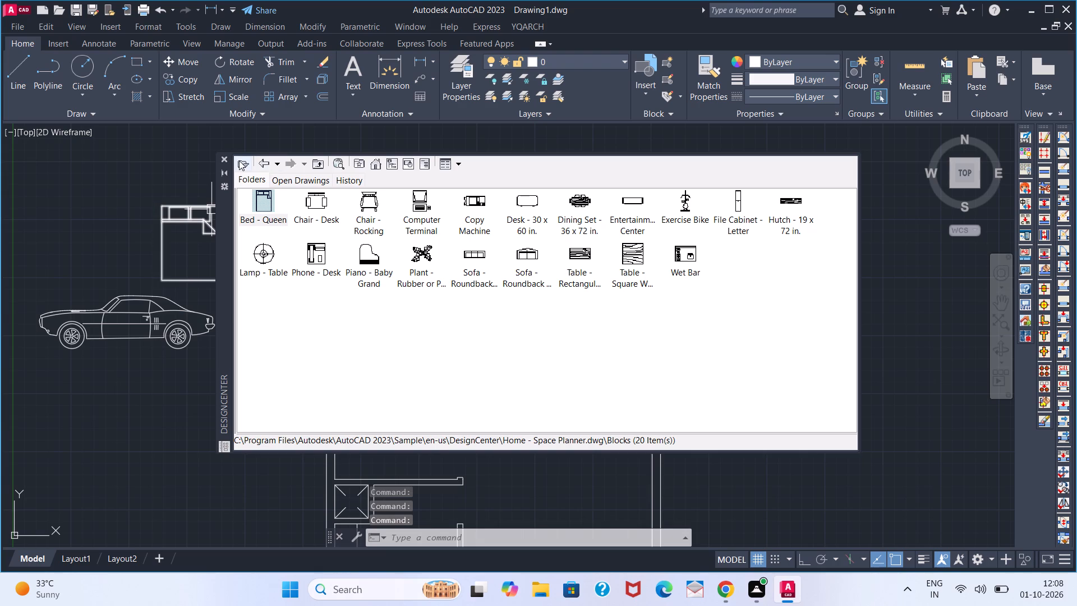
left_click_drag(586, 206, 186, 419)
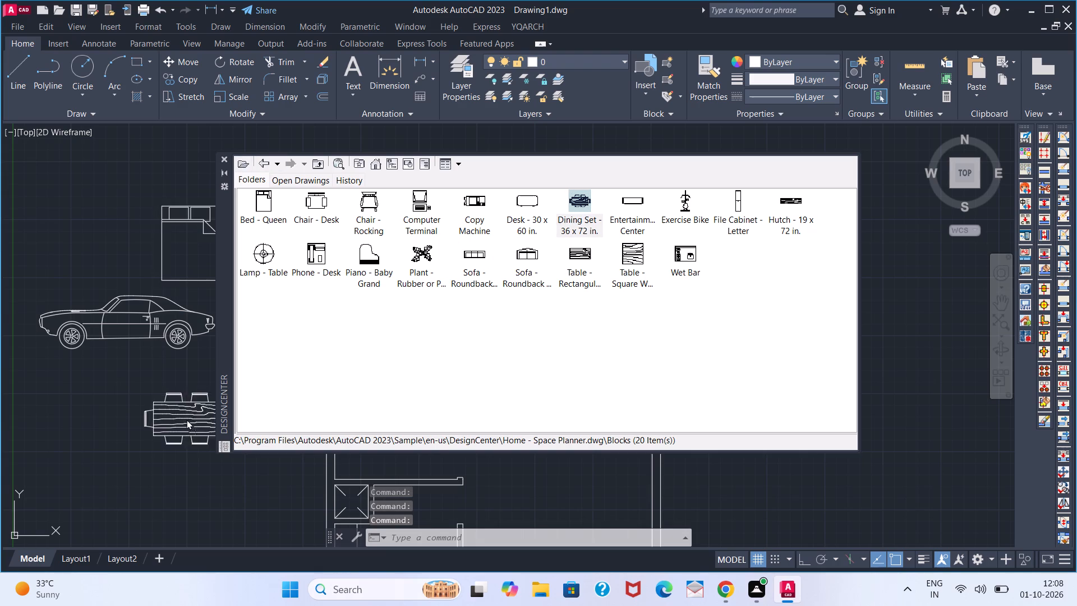
left_click_drag(186, 419, 141, 421)
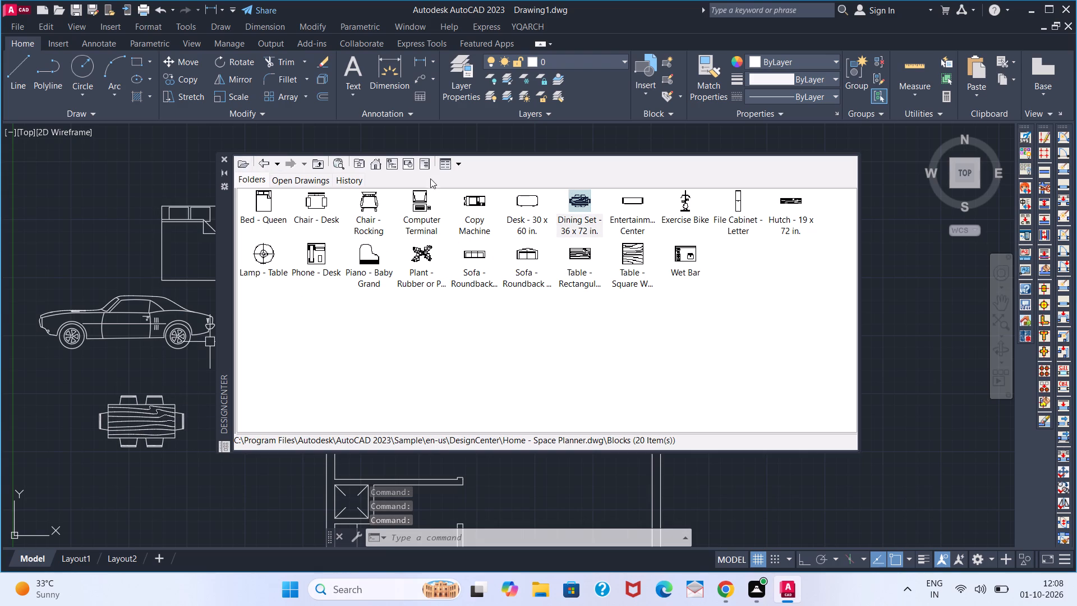
left_click(222, 155)
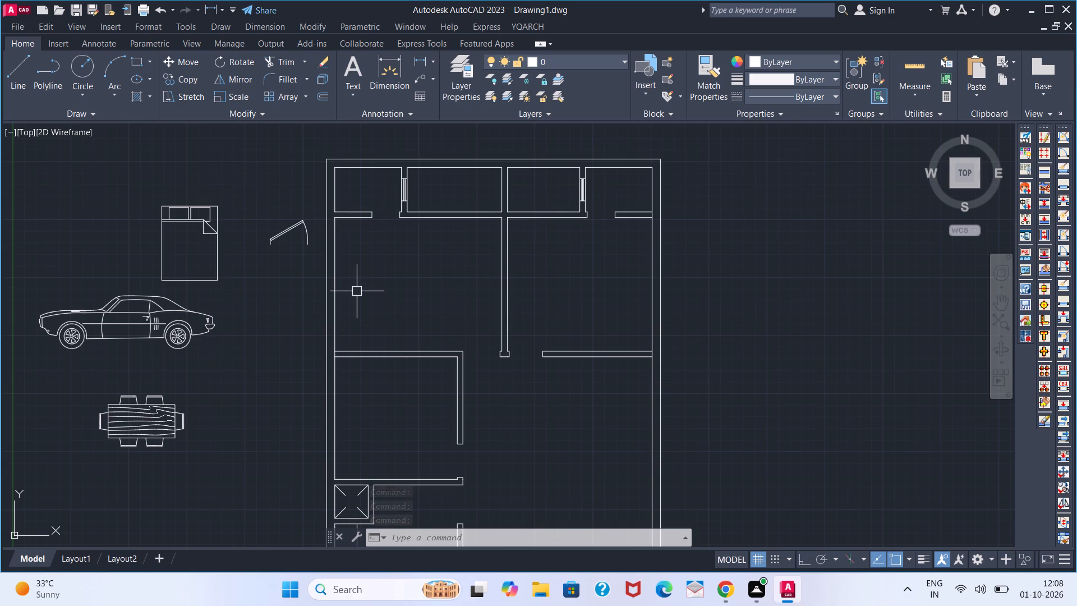
Rotate the queen bed block a quarter turn counterclockwise with Ortho on, so its pillows face the left.
left_click(218, 250)
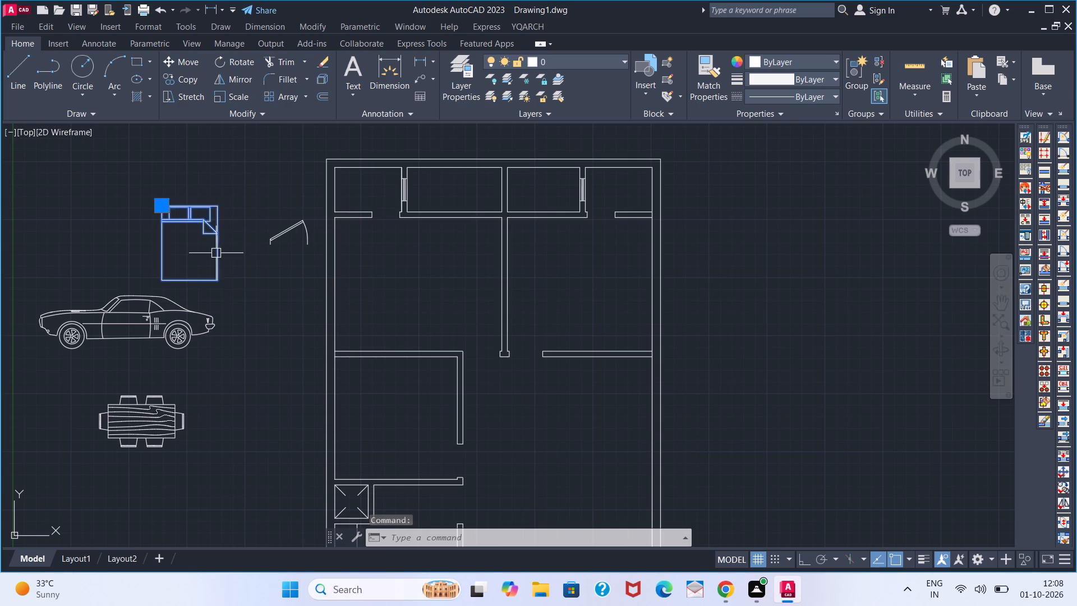
key("r")
key("o")
key("Return")
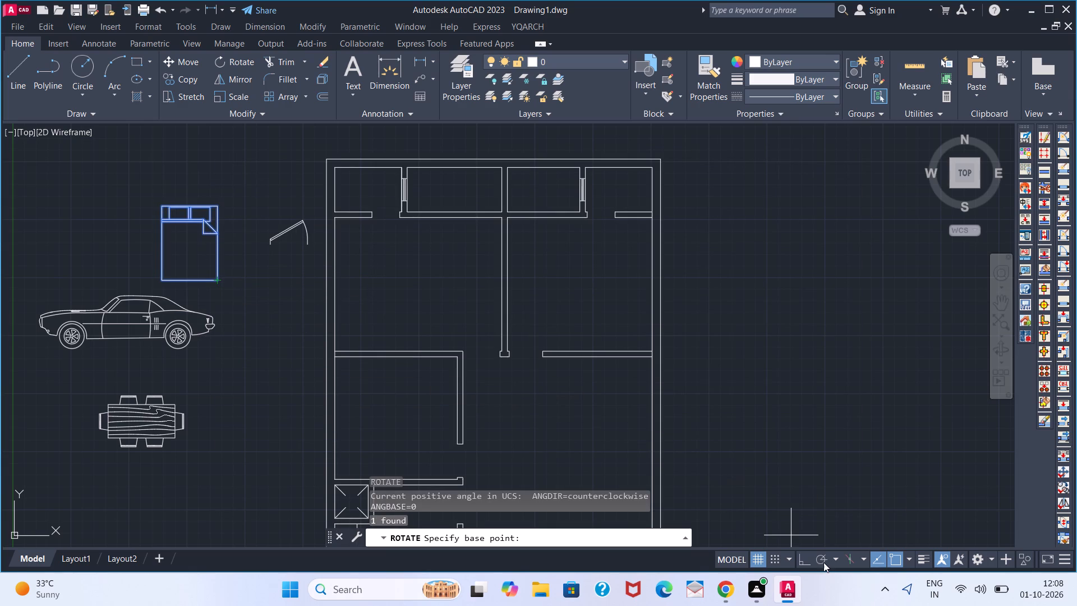
left_click(806, 561)
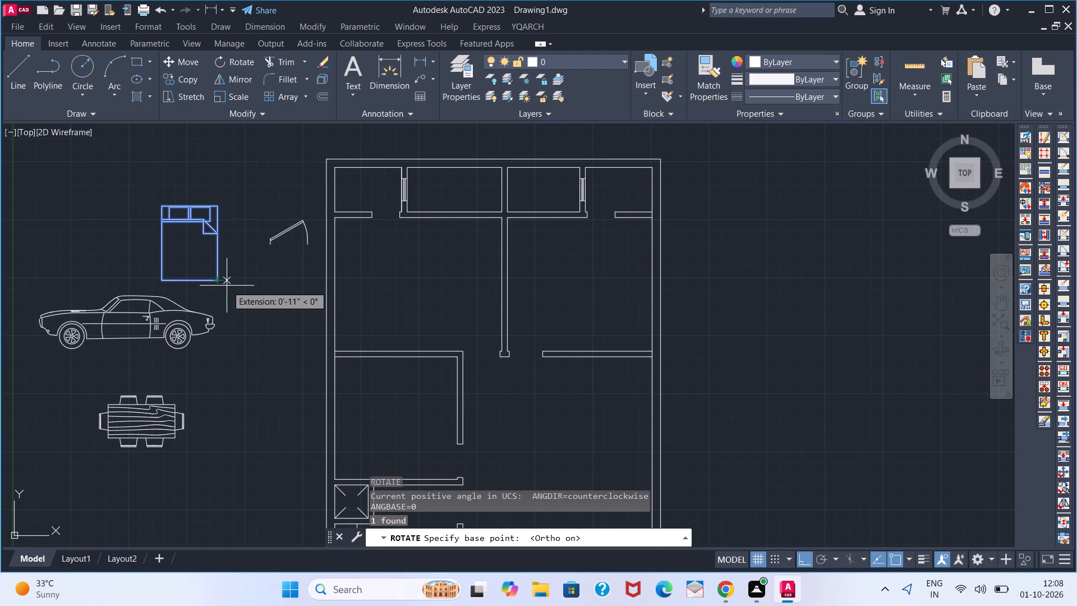
left_click(227, 286)
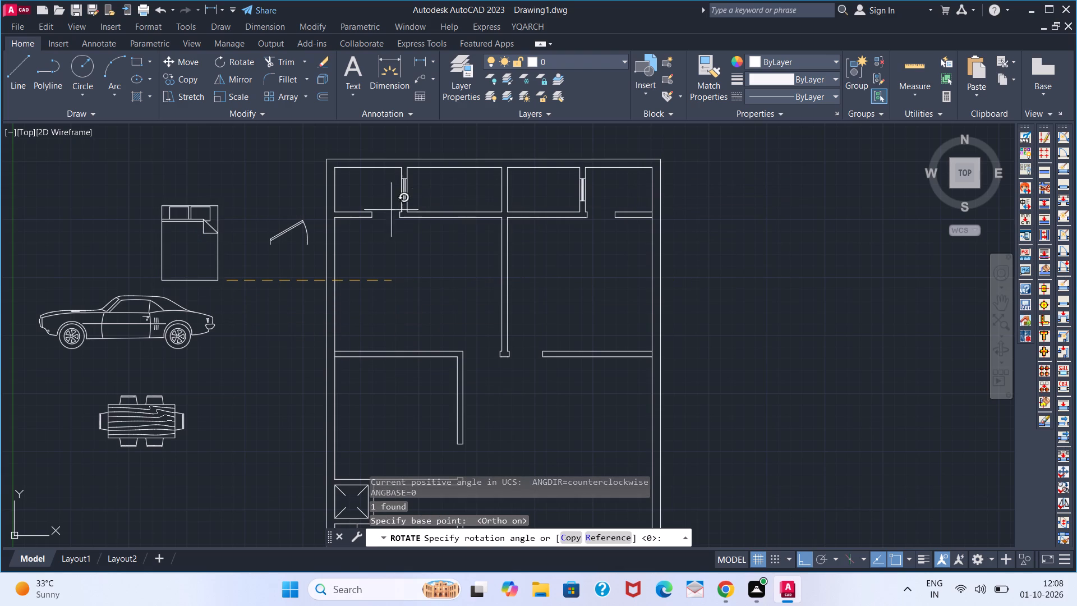
left_click(282, 203)
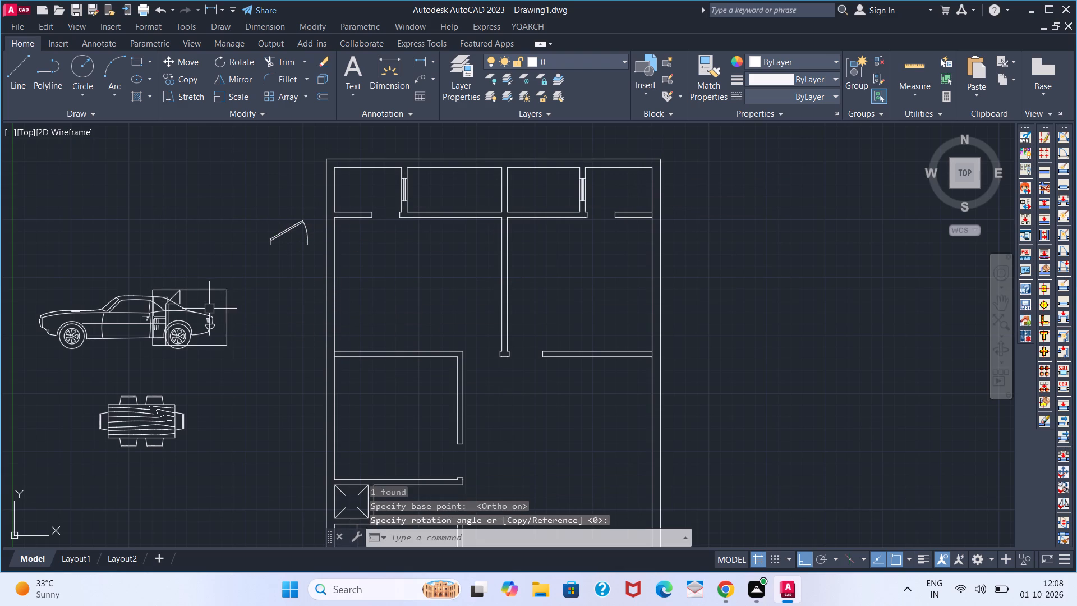
Move the bed with Ortho off into the upper-left bedroom, its pillow end against the inner face of the left outer wall.
left_click(214, 295)
left_click(205, 287)
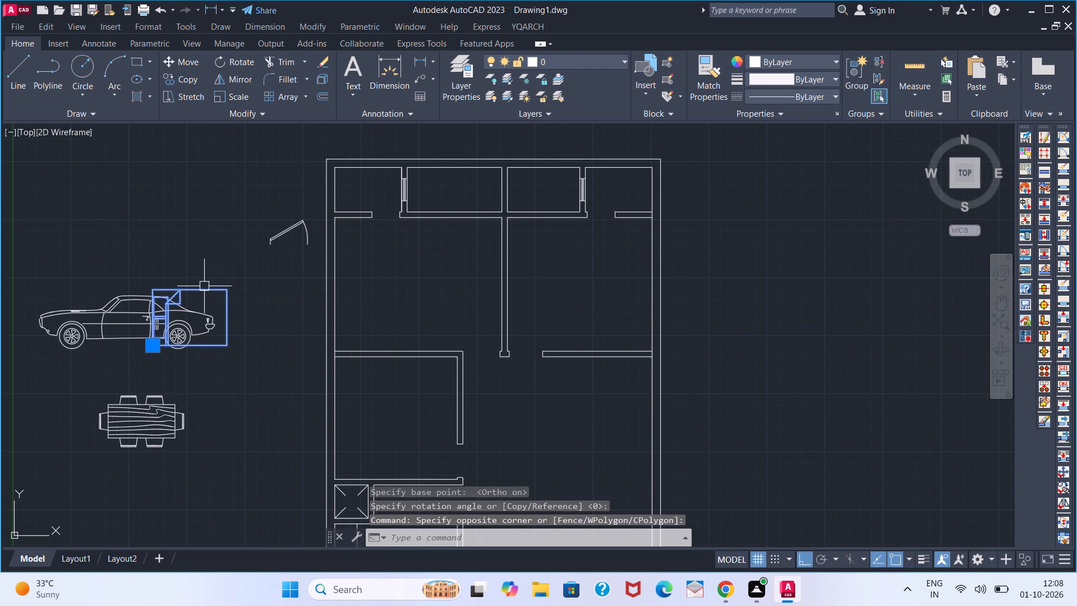
key("m")
key("Return")
left_click(156, 284)
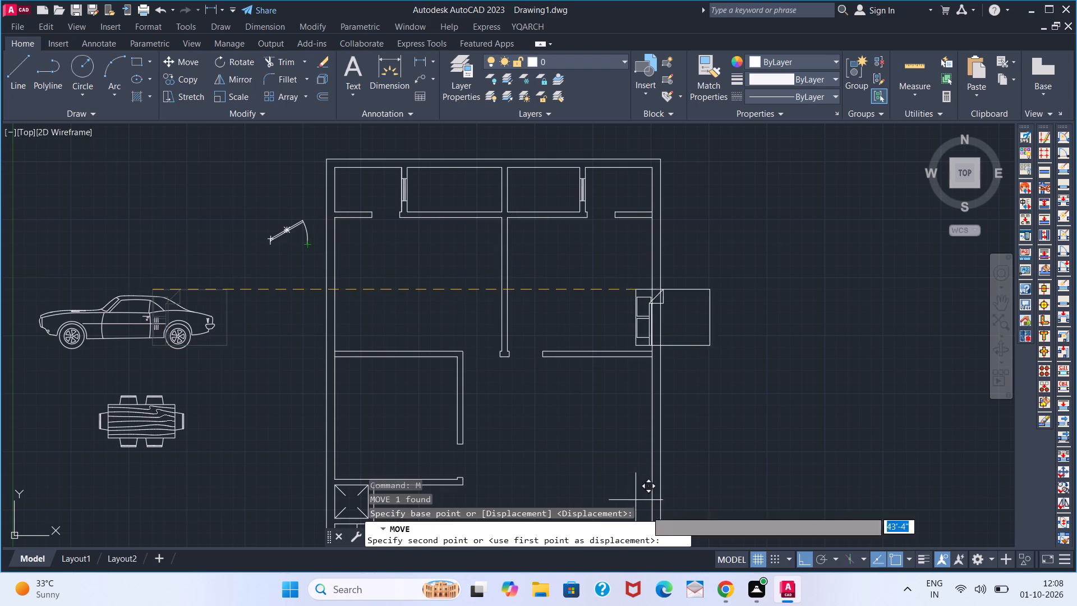
left_click(801, 559)
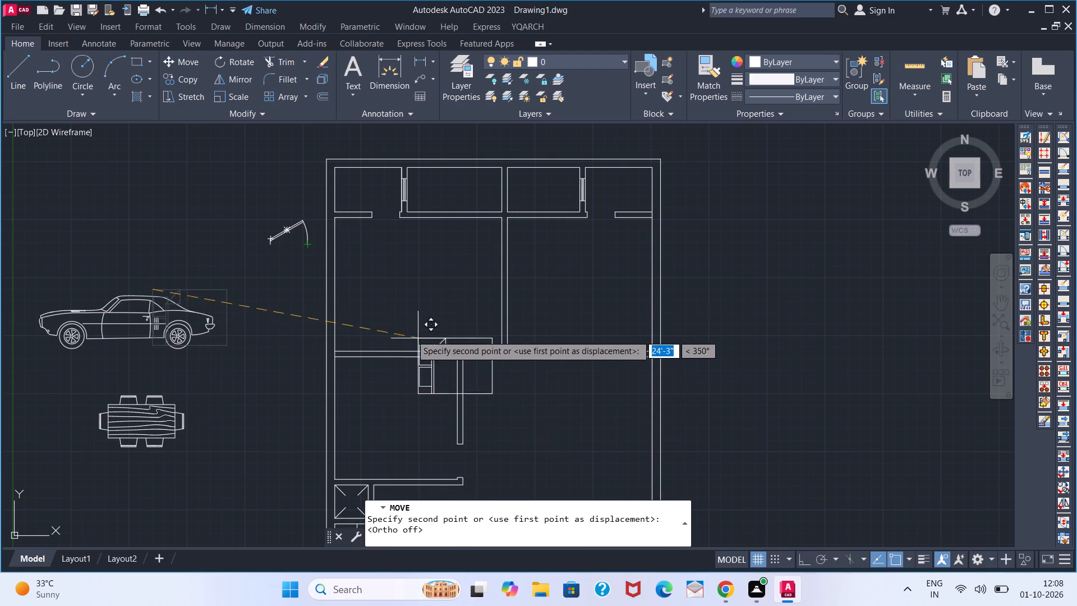
scroll(338, 277, "up", 4)
scroll(329, 251, "down", 4)
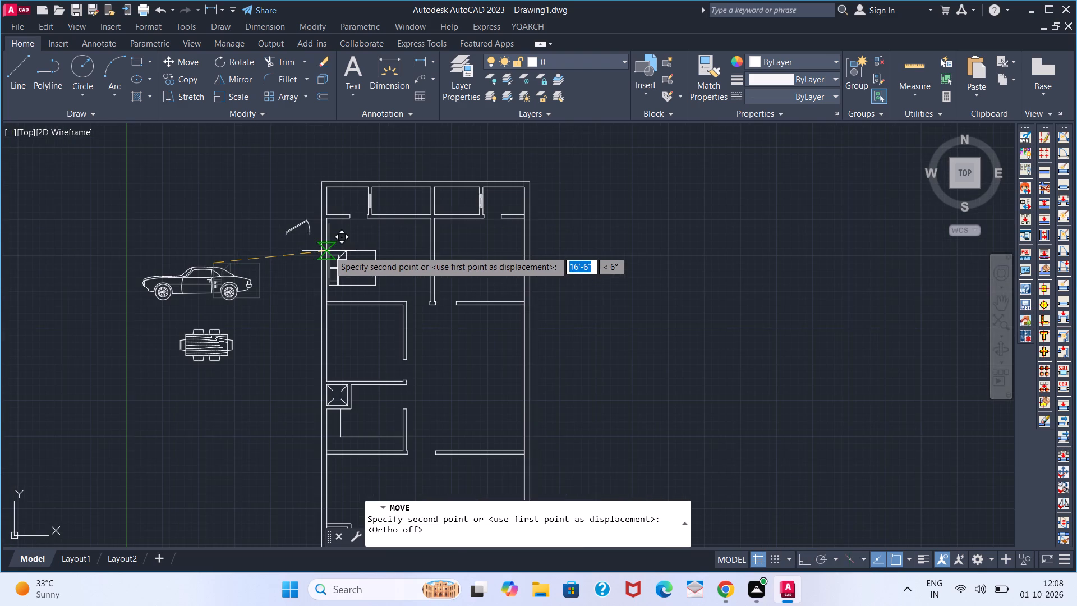
scroll(329, 251, "up", 2)
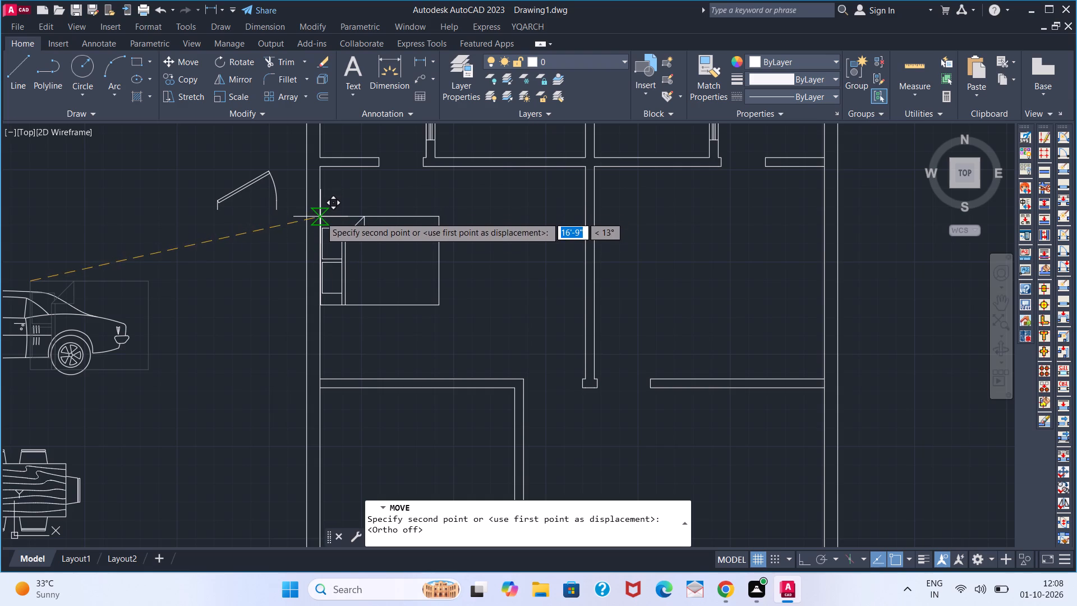
left_click(320, 217)
key("space")
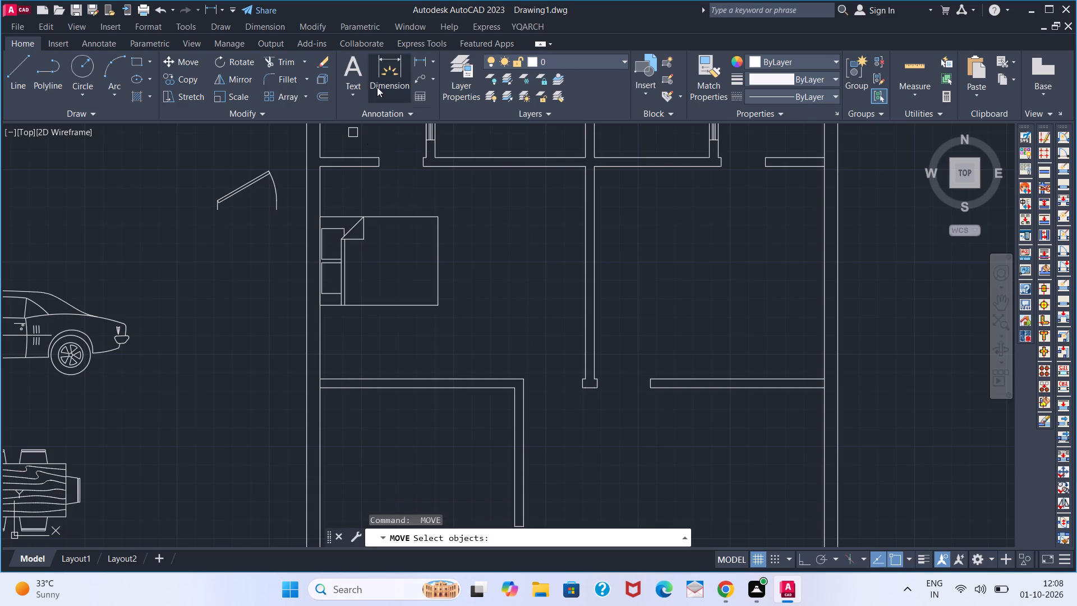
key("space")
Add a linear dimension for the gap between the bedroom's upper wall and the bed's upper corner.
left_click(417, 58)
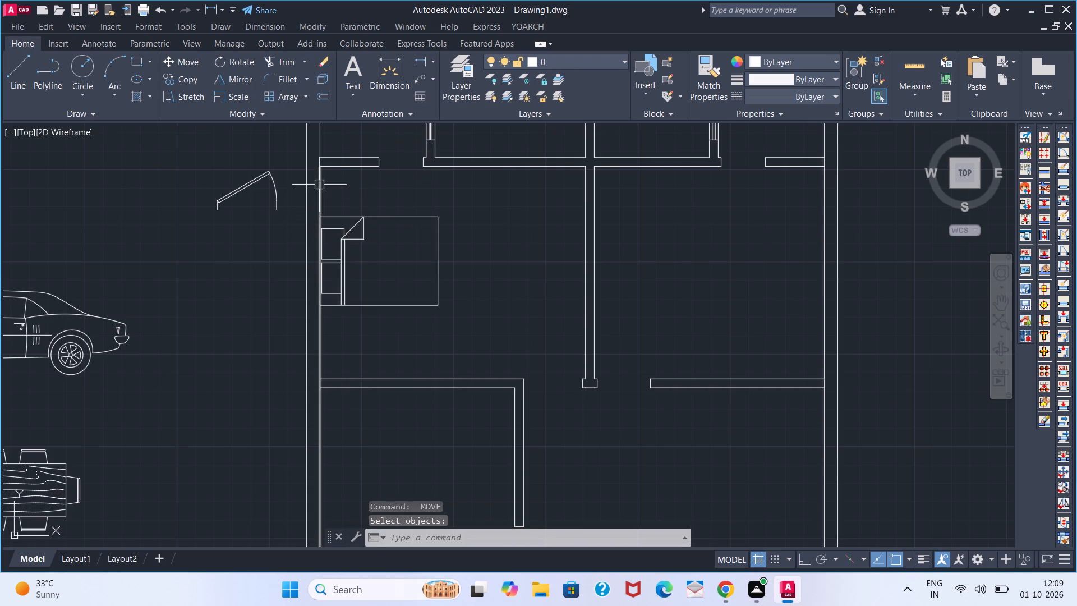
left_click(419, 62)
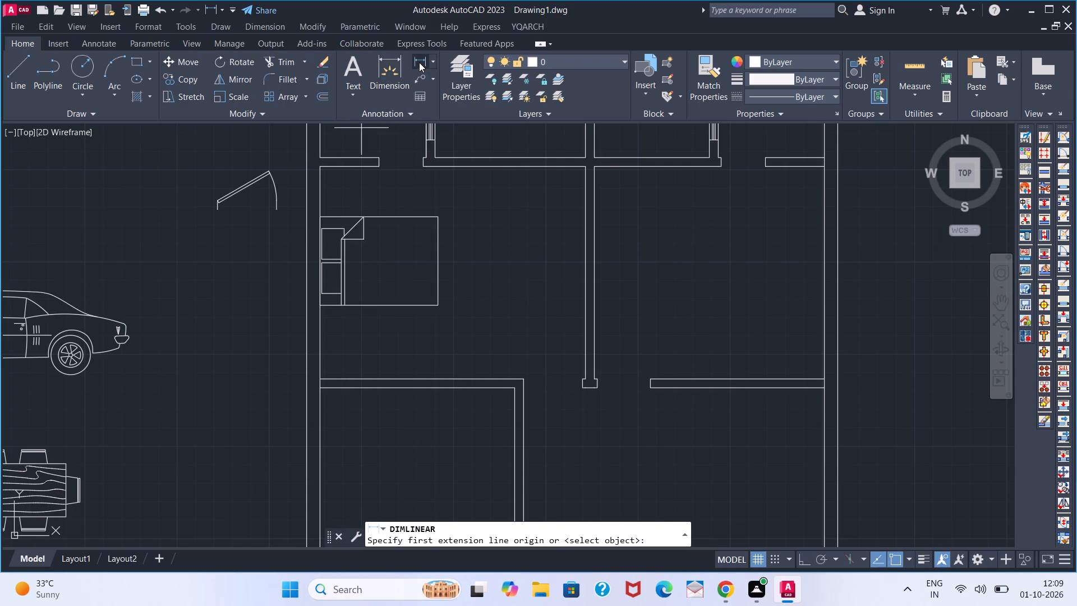
left_click(321, 166)
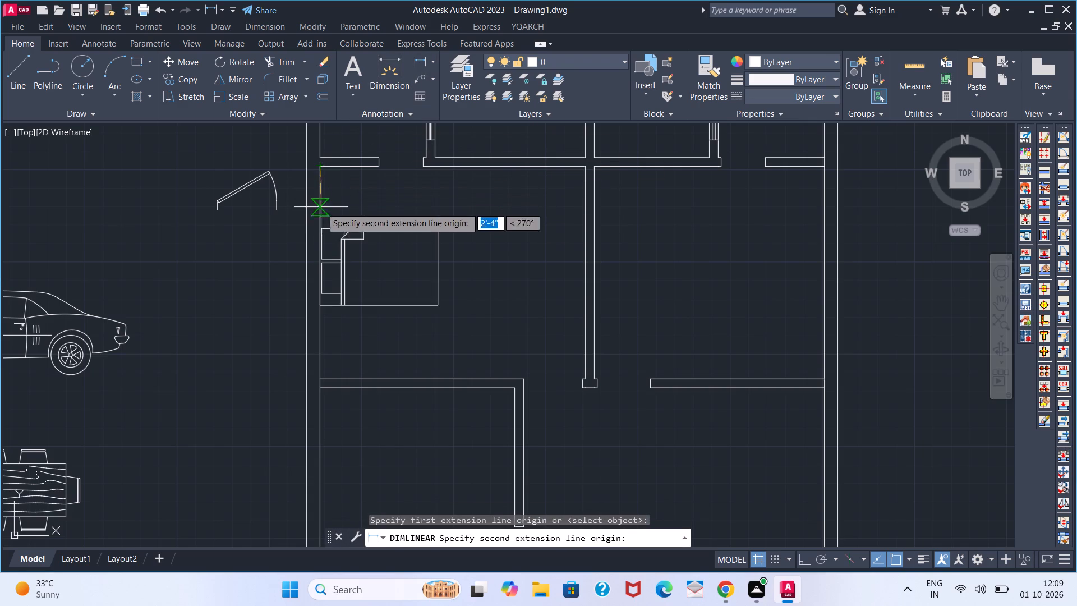
left_click(320, 215)
left_click(329, 205)
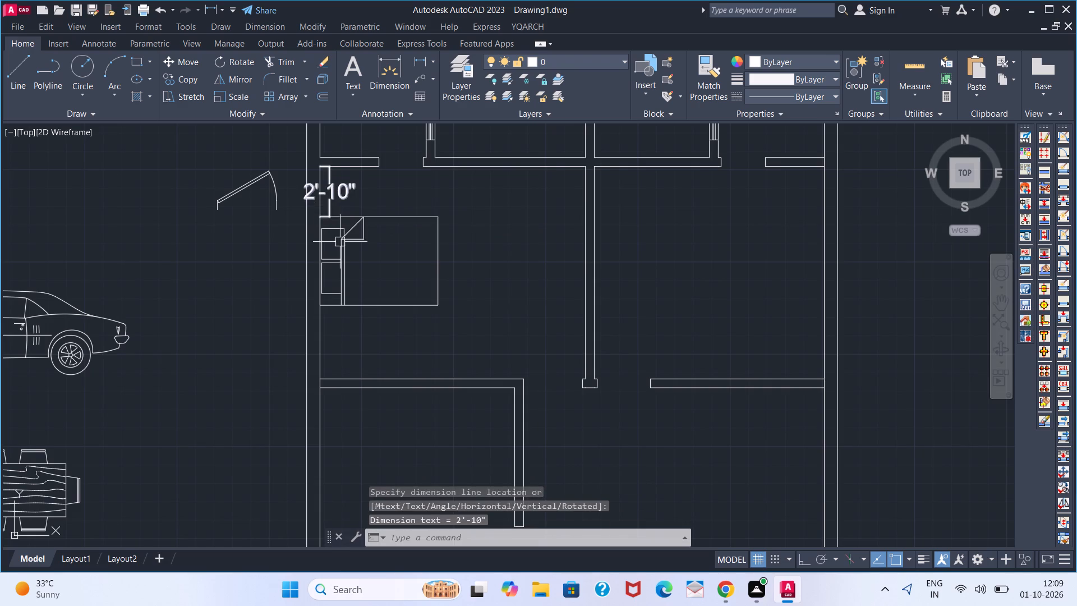
Measure the gap between the bed's lower edge and the bedroom's lower wall with trial linear dimensions.
key("space")
left_click(322, 310)
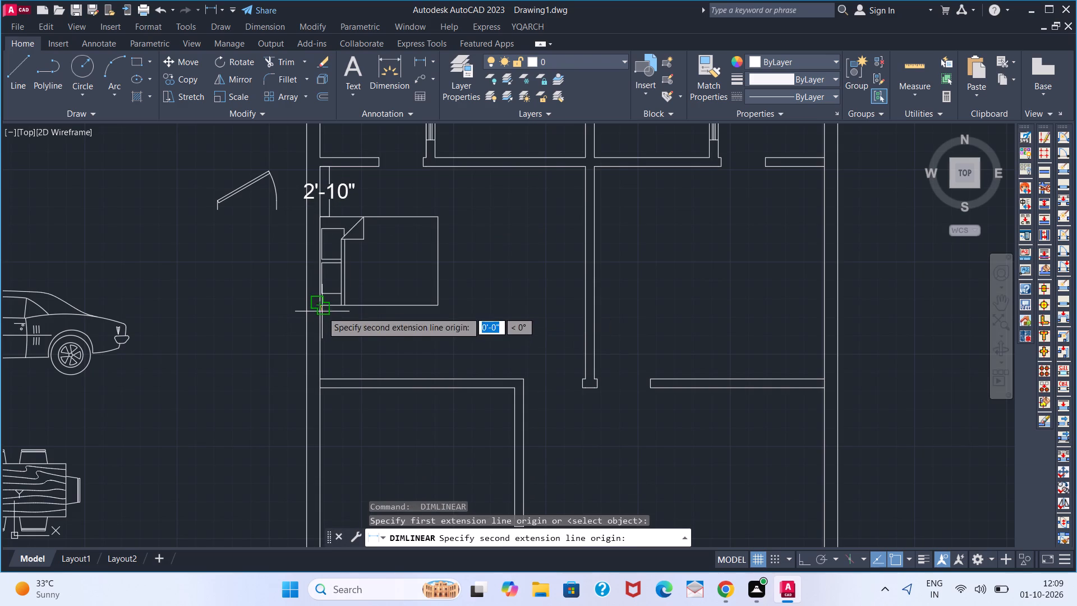
left_click(325, 378)
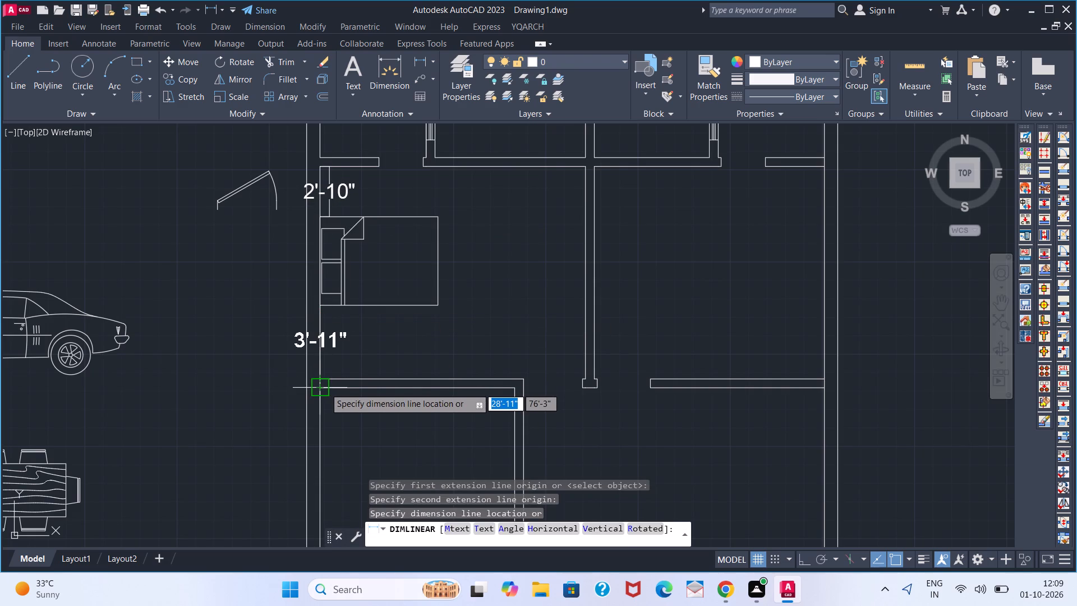
key("Escape")
key("space")
left_click(318, 306)
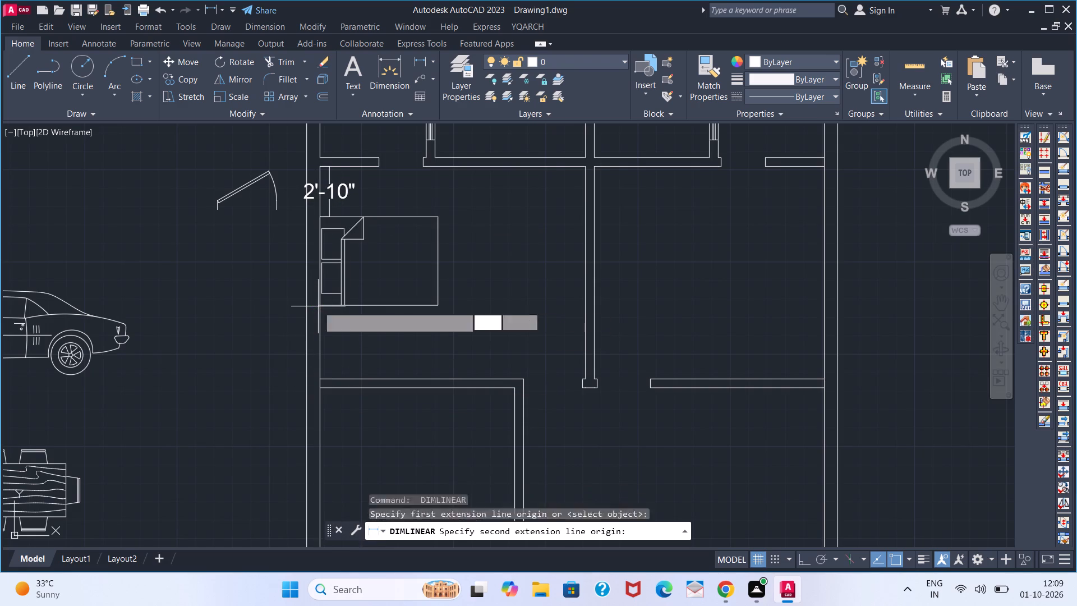
left_click(316, 377)
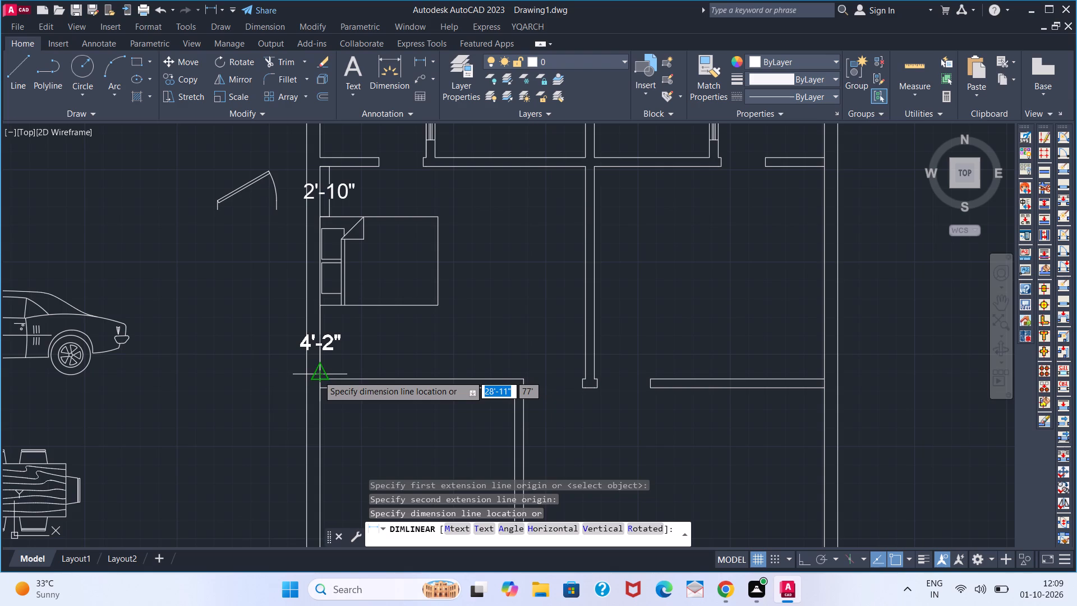
key("Escape")
Offset the upper line of the bedroom's lower wall 2' towards the bed.
scroll(358, 375, "up", 1)
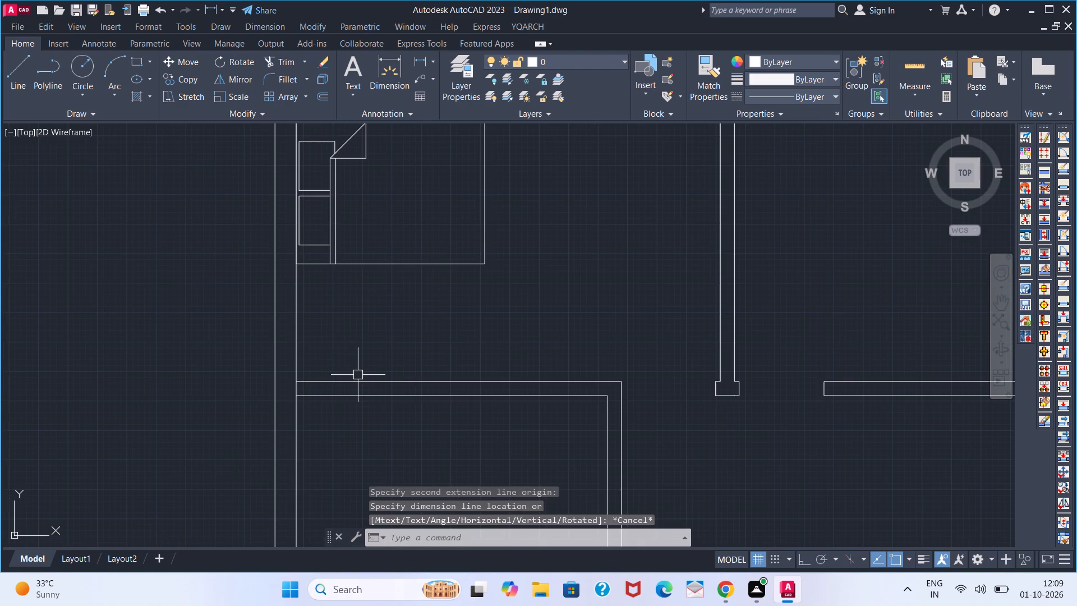
scroll(403, 356, "down", 1)
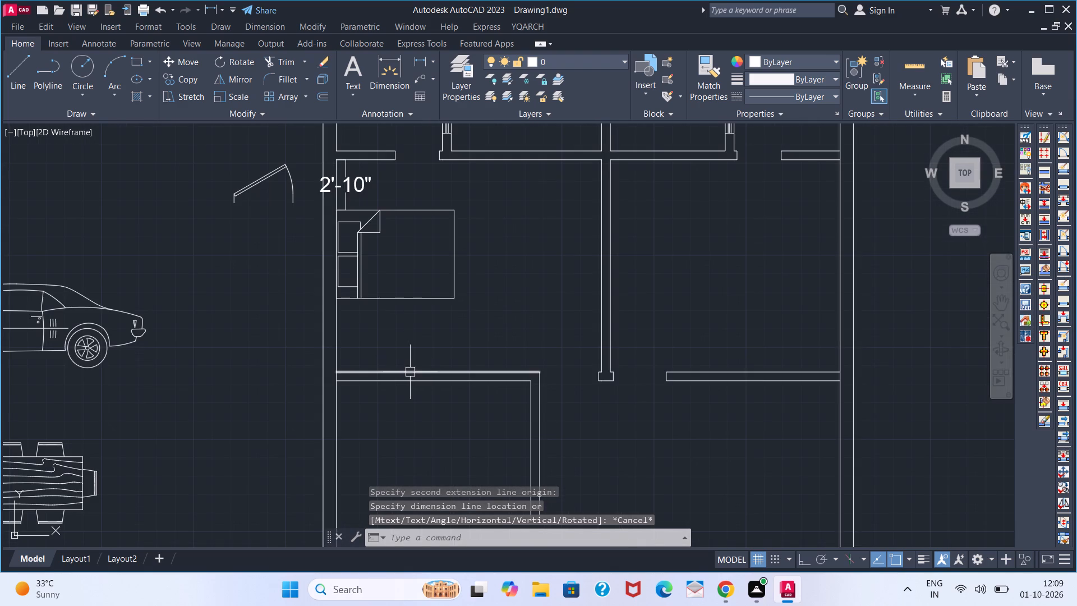
key("o")
key("Return")
key("2")
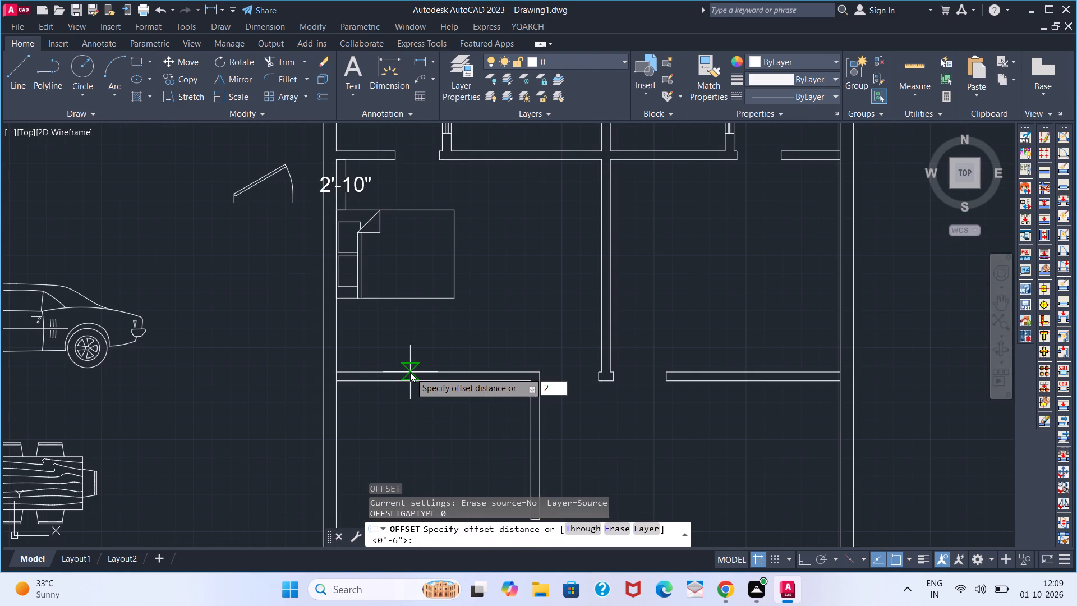
key("apostrophe")
key("Return")
left_click(410, 372)
left_click(409, 357)
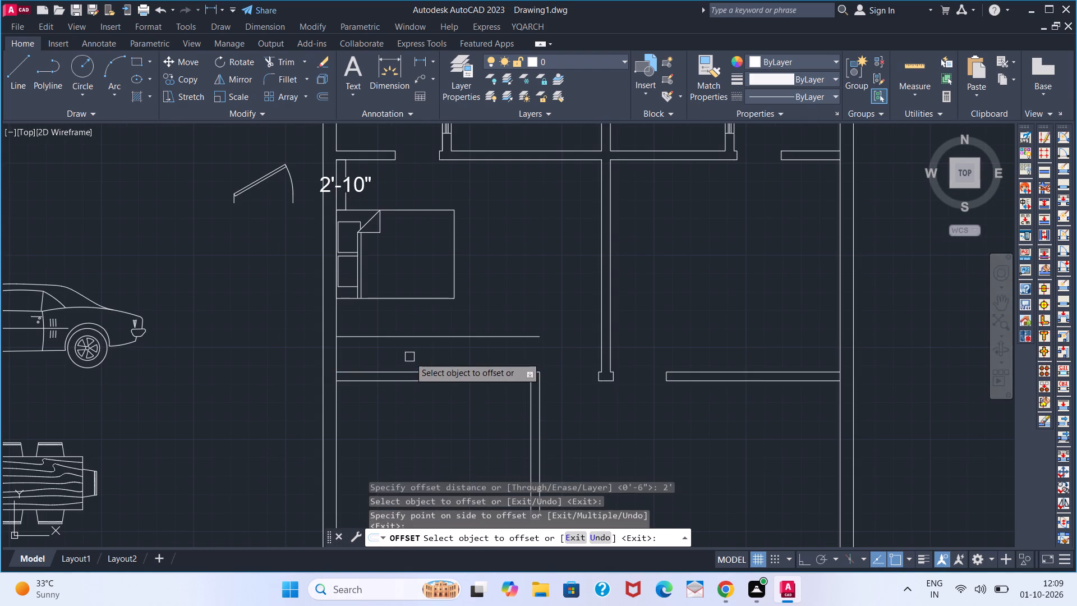
key("space")
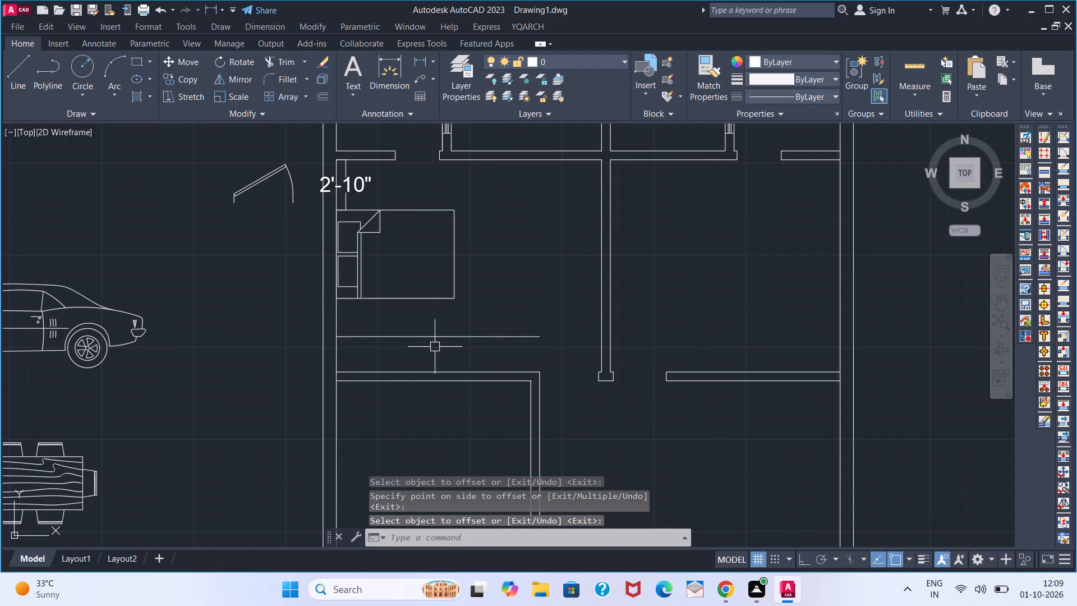
Draw a vertical line from the offset line's right end down to the wall corner.
key("l")
key("space")
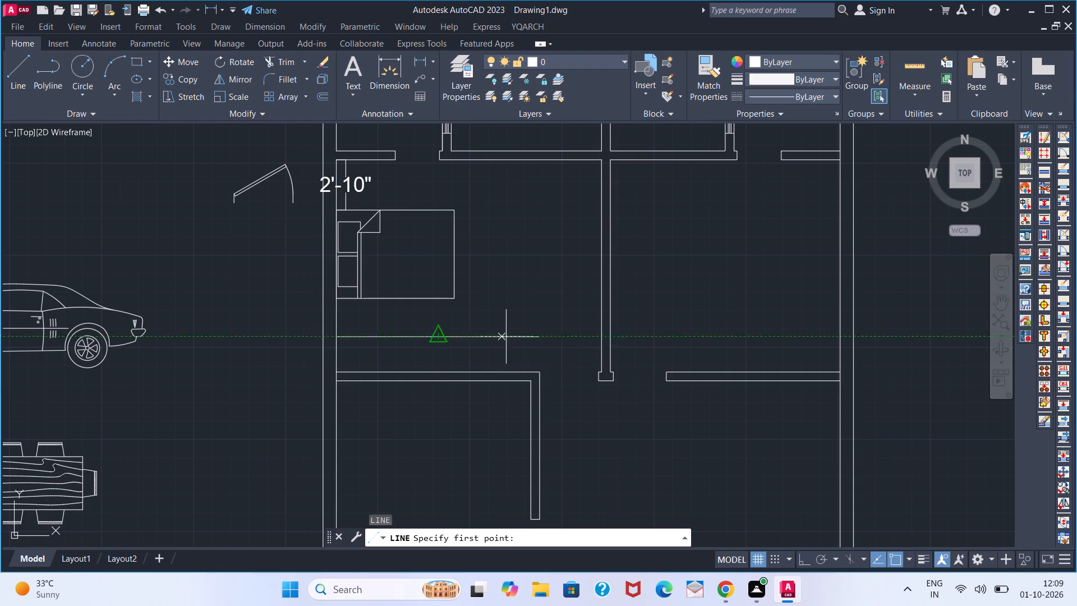
left_click(532, 336)
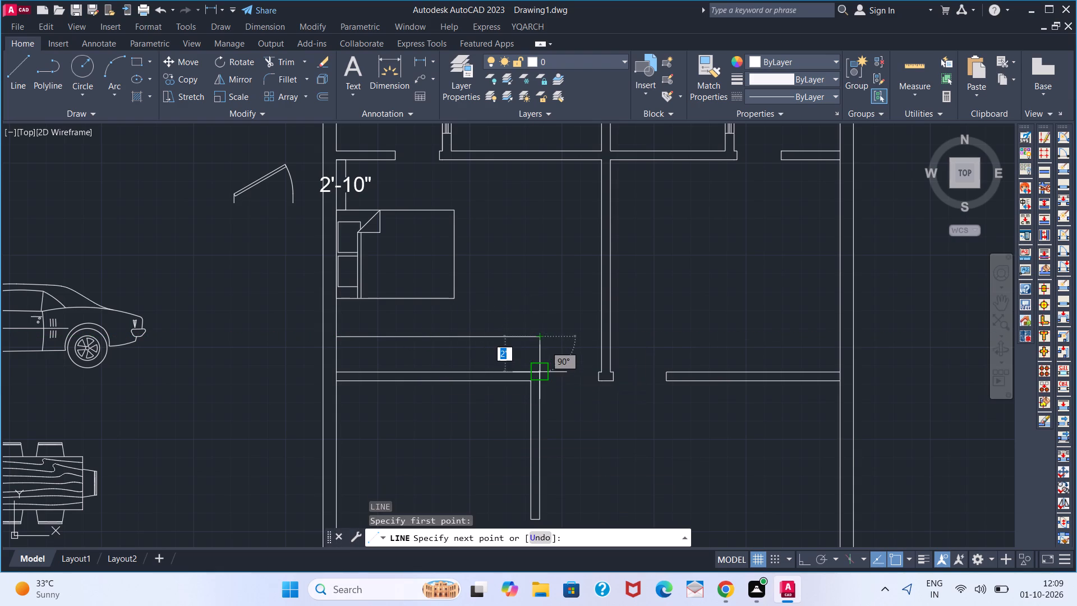
left_click(538, 371)
key("space")
Offset the short vertical closing line 3' to the left, inside the strip along the bedroom's lower wall.
key("o")
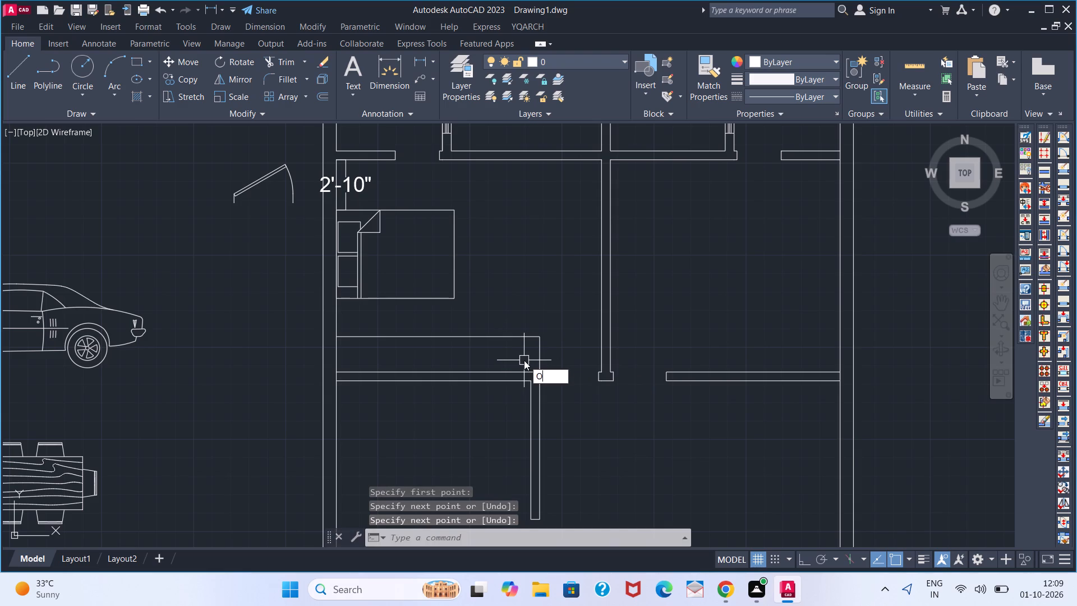
key("Return")
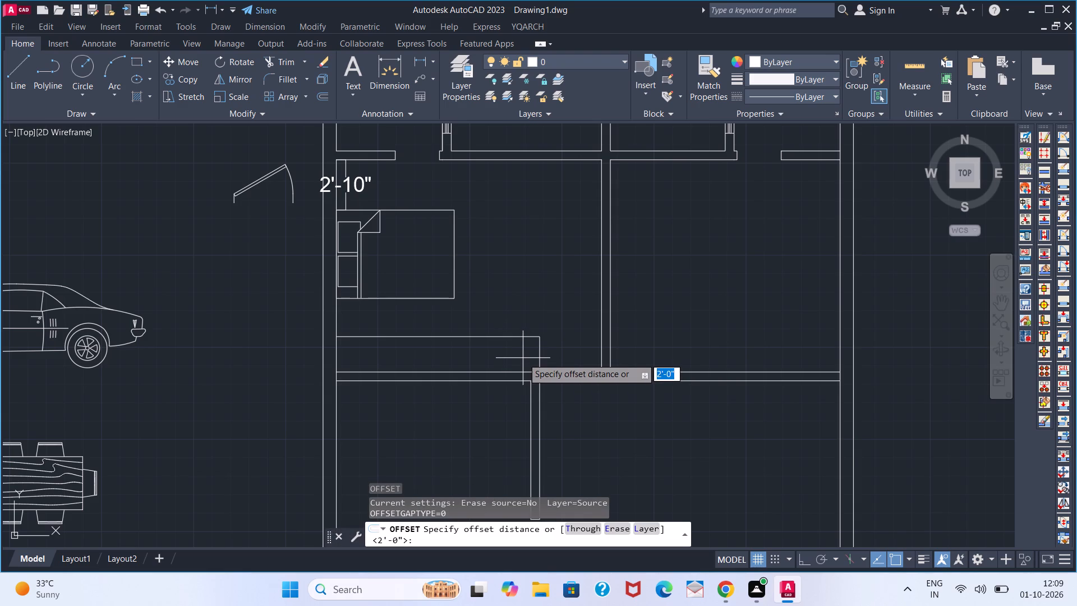
type("3'")
key("Return")
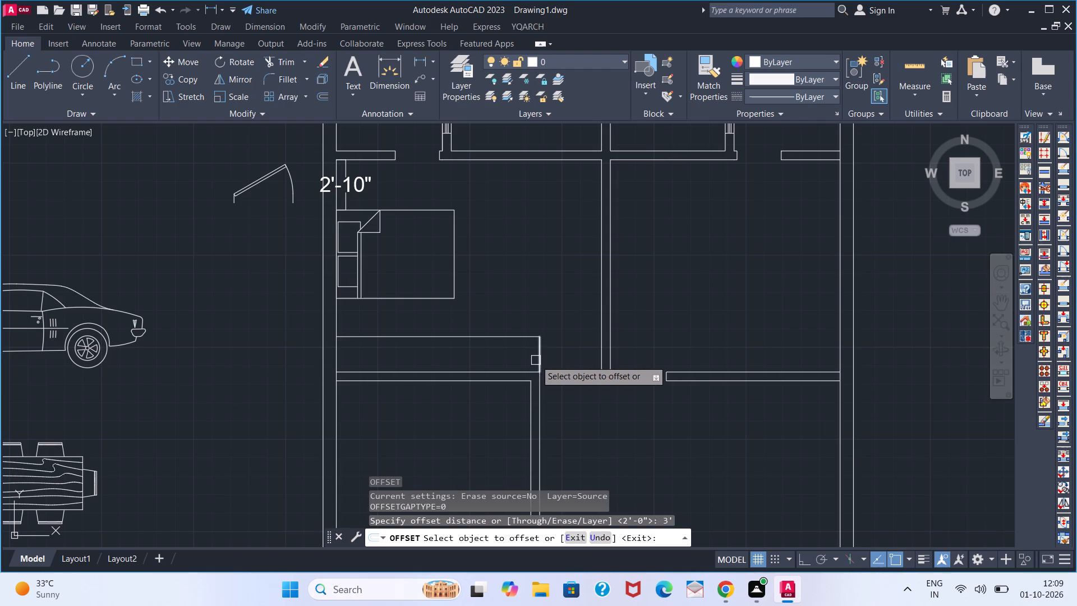
left_click(536, 360)
left_click(507, 359)
key("space")
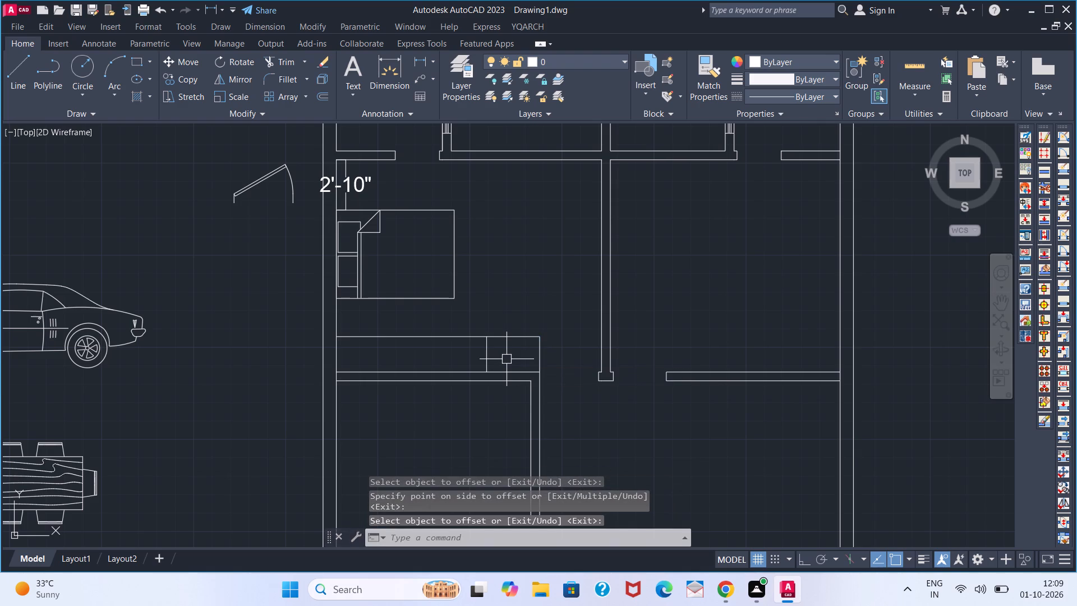
Trim away the strip's outline beyond the 3' offset line, including the original closing line at the wall corner.
type("TR")
key("space")
left_click(508, 343)
left_click(517, 330)
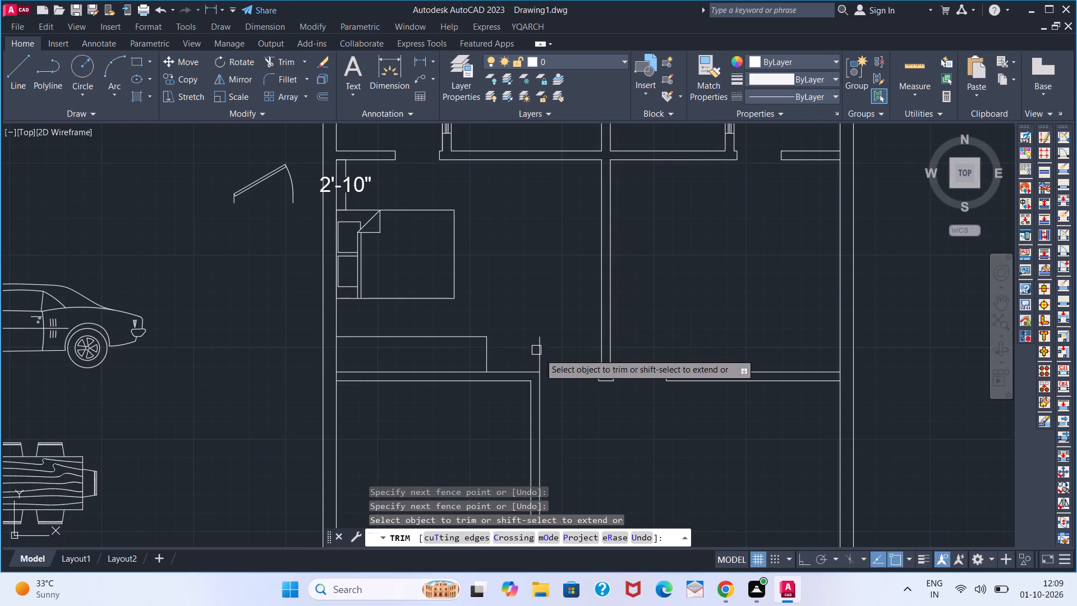
left_click(540, 353)
key("space")
Delete the 2'-10" dimension above the bed in the upper-left bedroom.
scroll(436, 339, "down", 3)
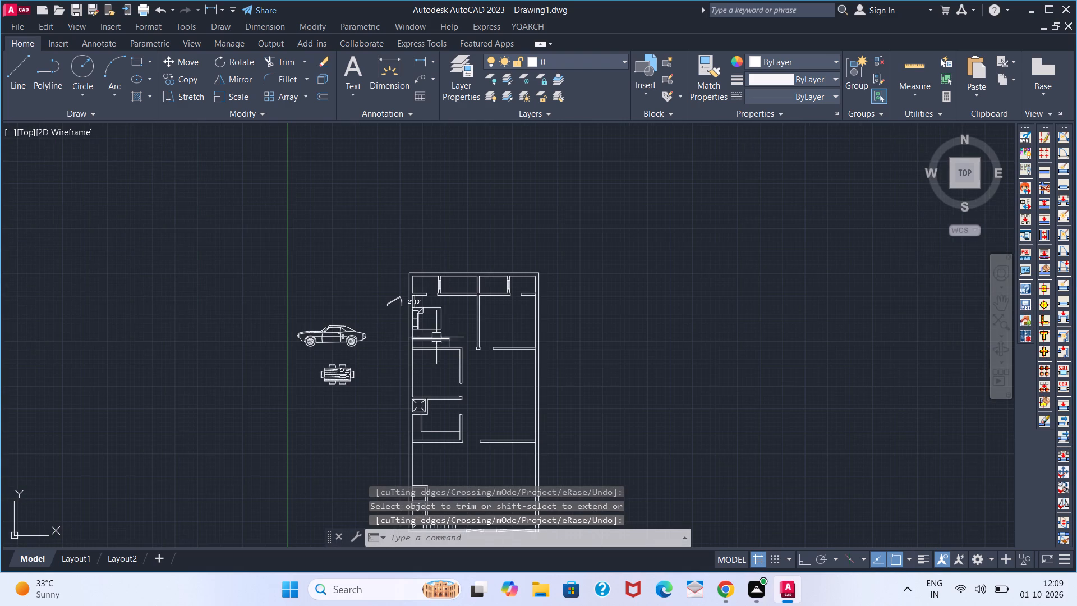
scroll(427, 328, "up", 2)
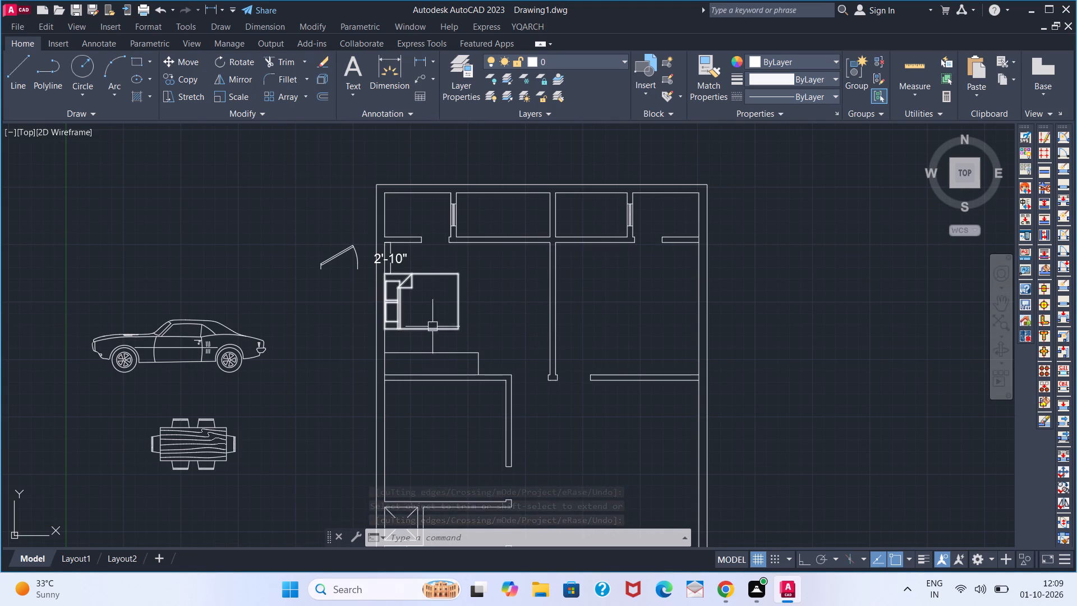
left_click(387, 260)
key("Delete")
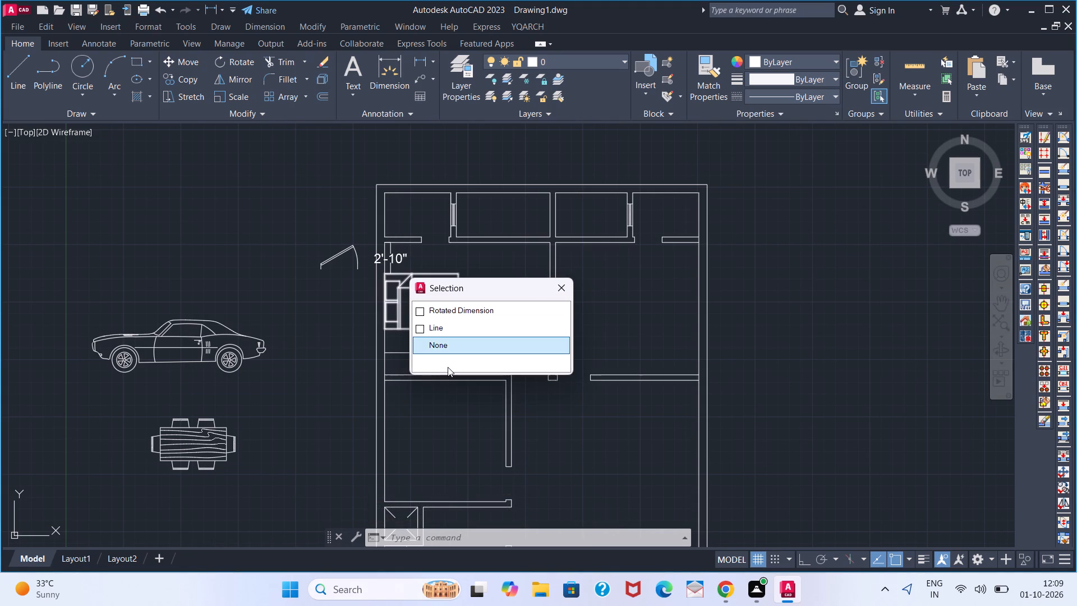
left_click(439, 316)
key("Delete")
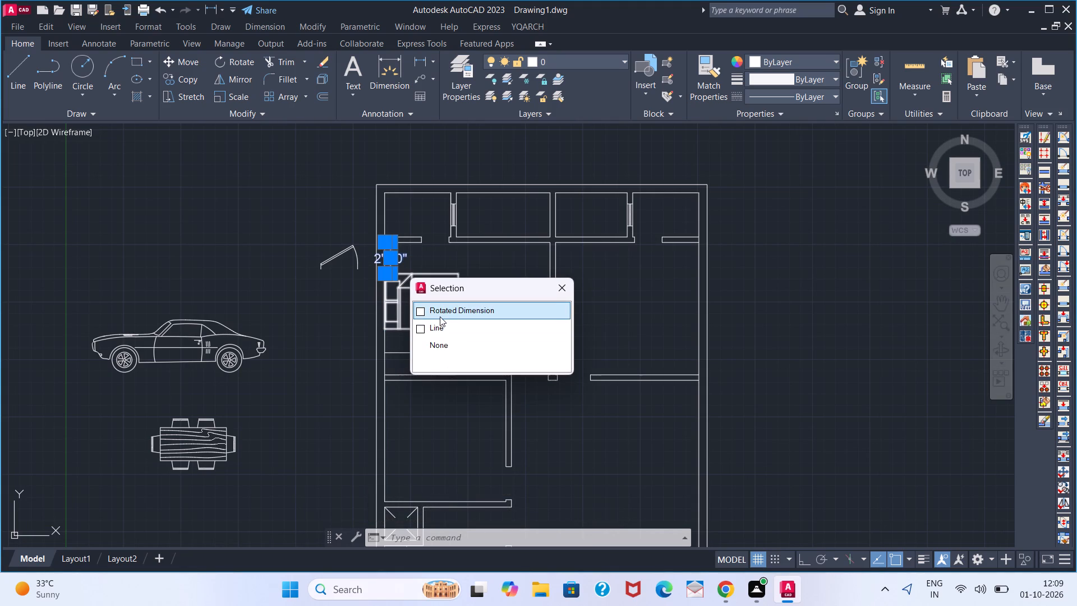
left_click(441, 316)
key("Delete")
Extend both lines of the central wall between the upper rooms down through the cross wall's thickness.
scroll(482, 297, "up", 2)
scroll(483, 296, "down", 2)
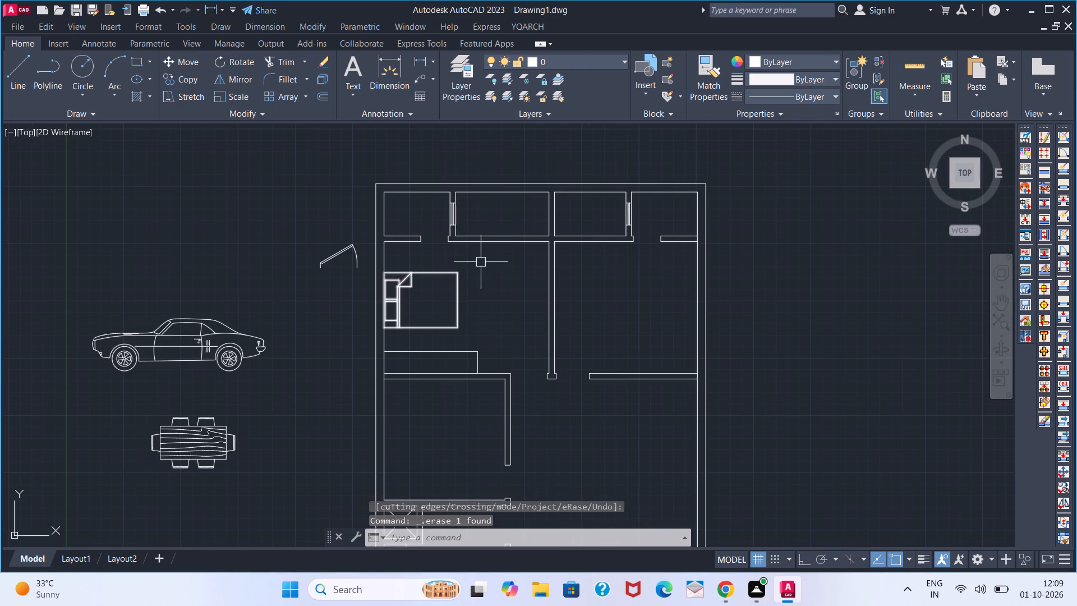
scroll(546, 234, "up", 2)
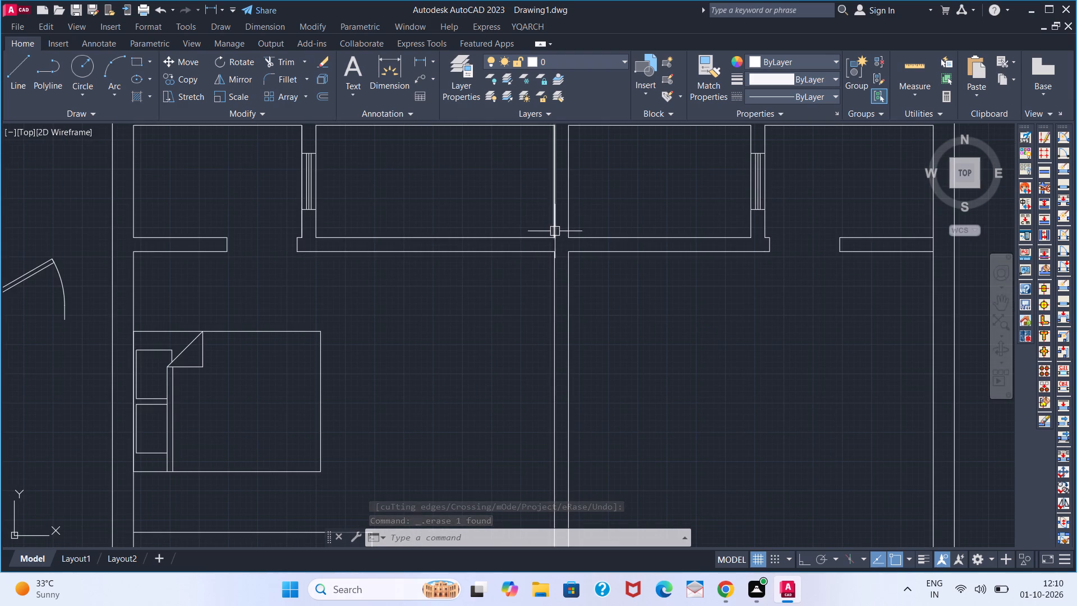
key("e")
type("X")
key("space")
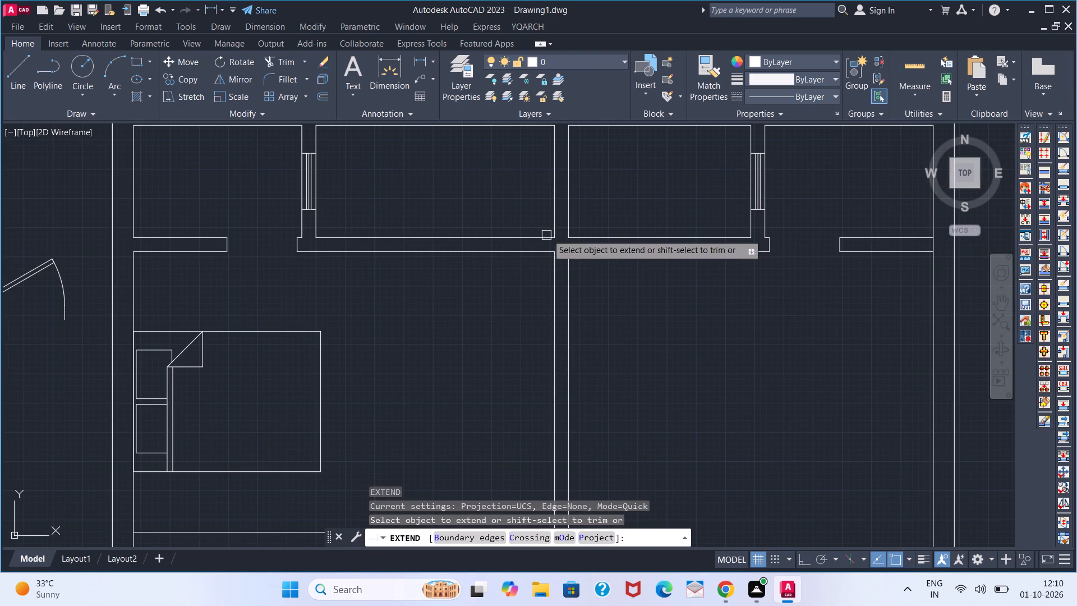
left_click(554, 227)
key("space")
key("space")
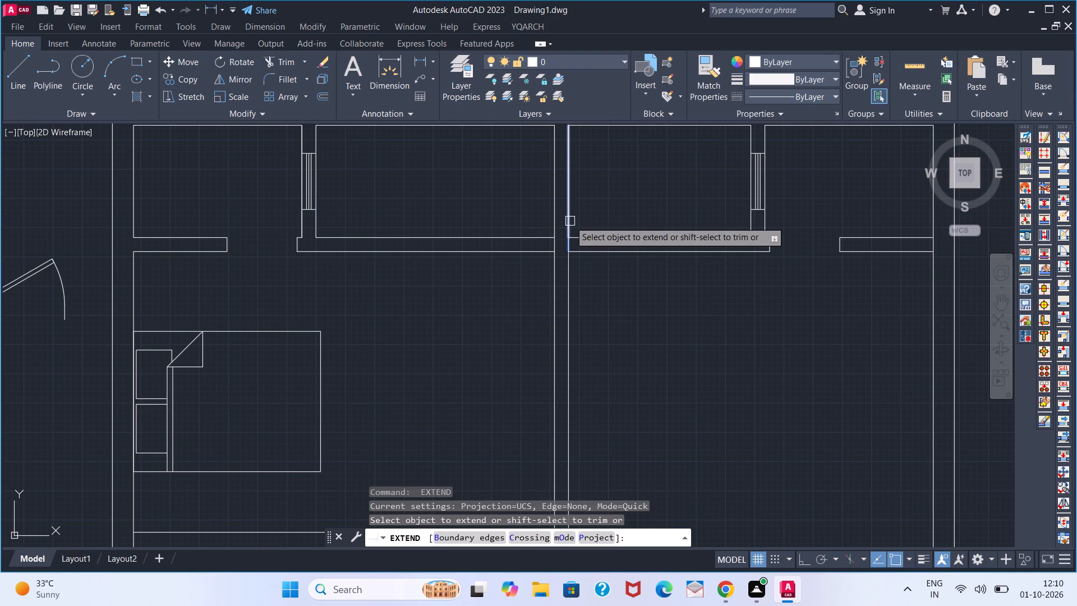
left_click(570, 221)
key("space")
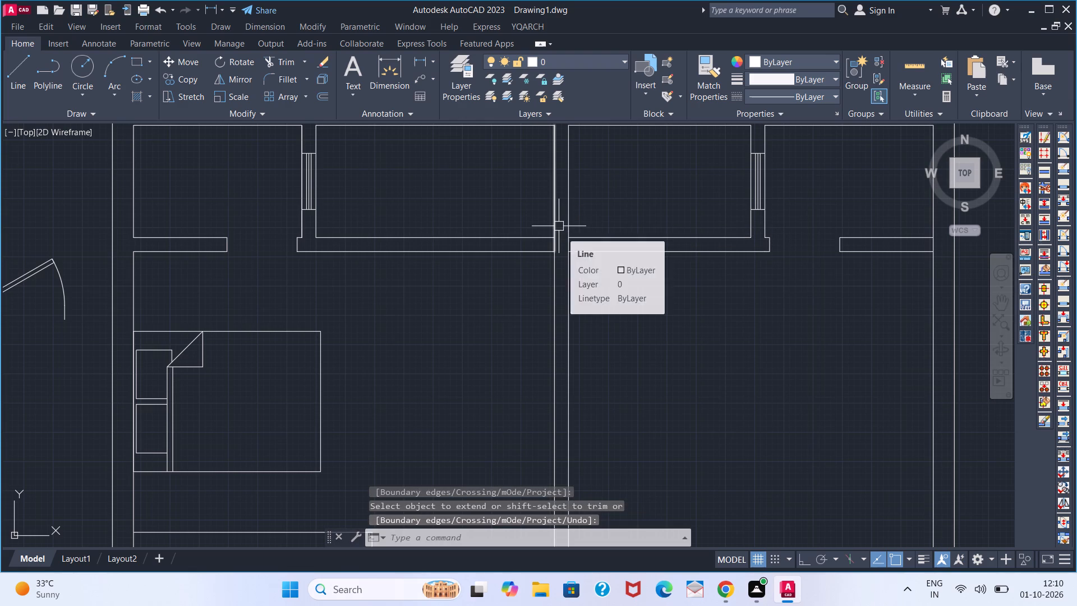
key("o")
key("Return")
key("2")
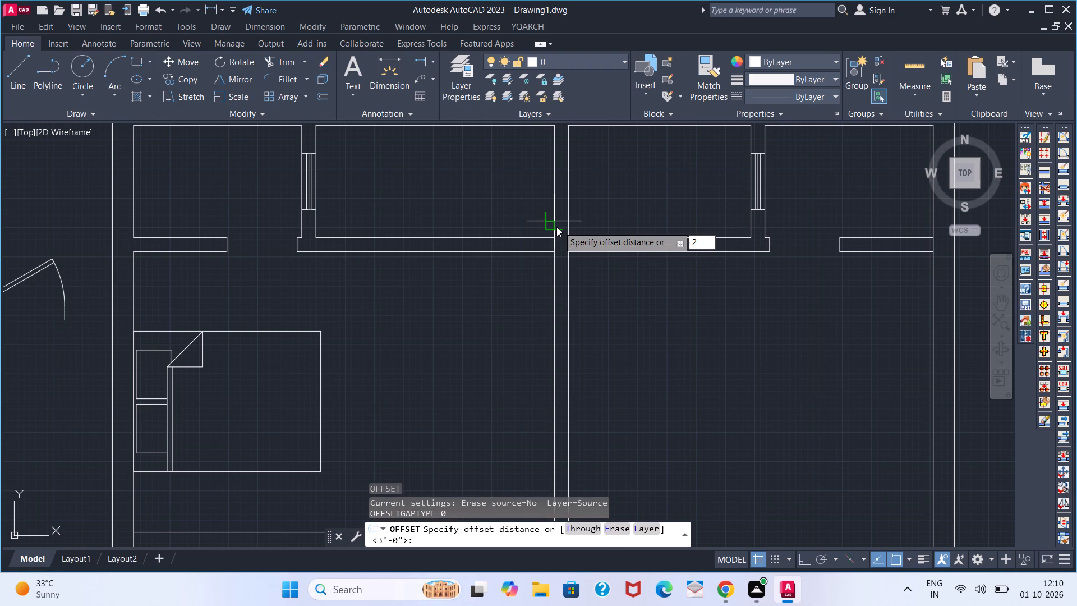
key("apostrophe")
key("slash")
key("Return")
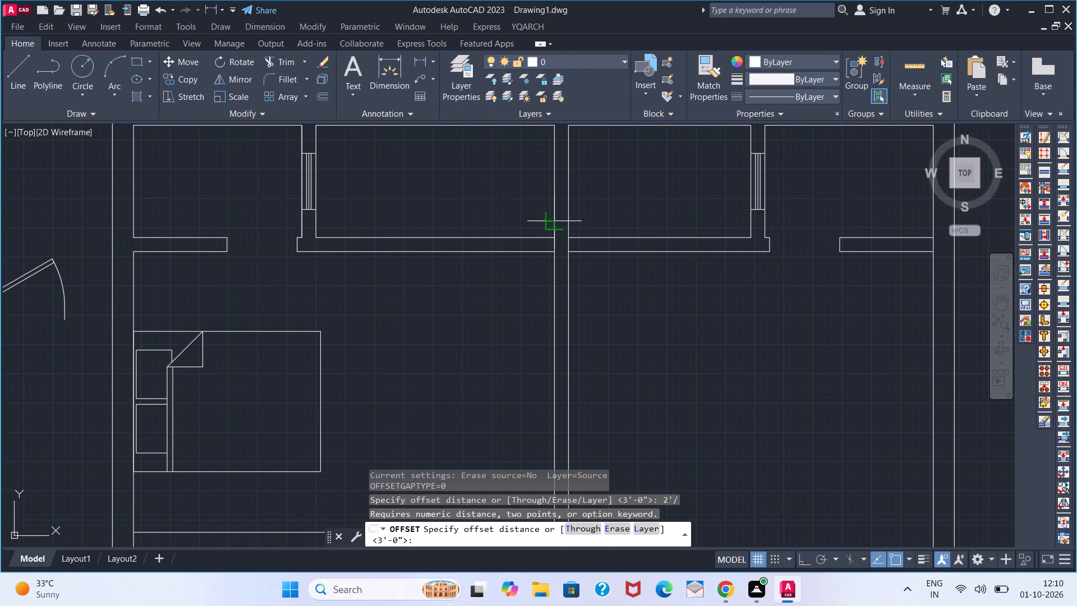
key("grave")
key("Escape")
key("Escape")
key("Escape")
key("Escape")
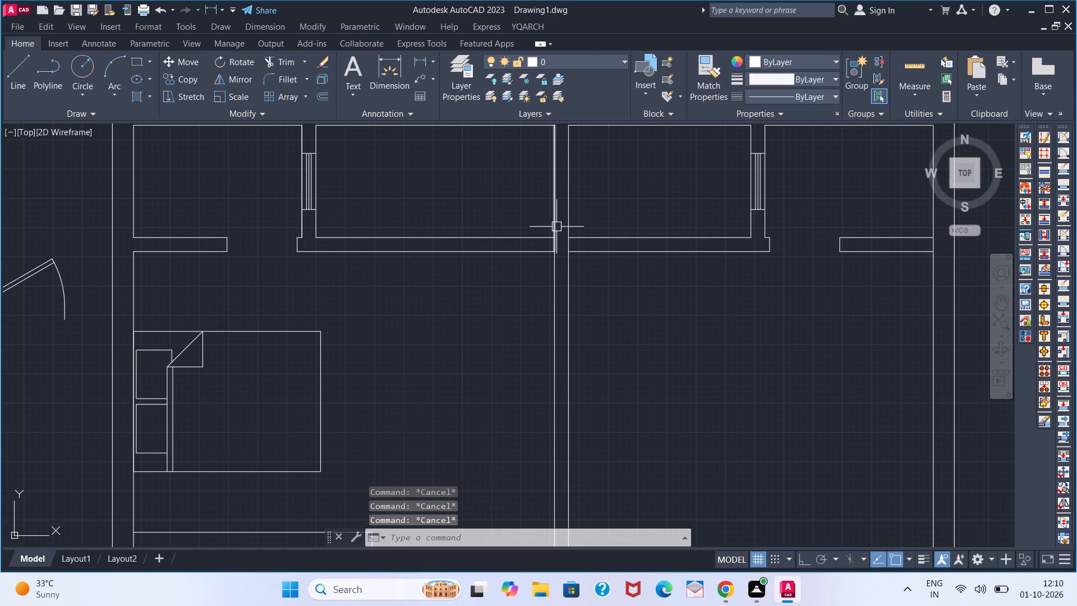
Offset the central wall's two upper lines 2'8" outward, one to each side, to mark the door openings.
key("o")
key("Return")
type("2'8")
key("Return")
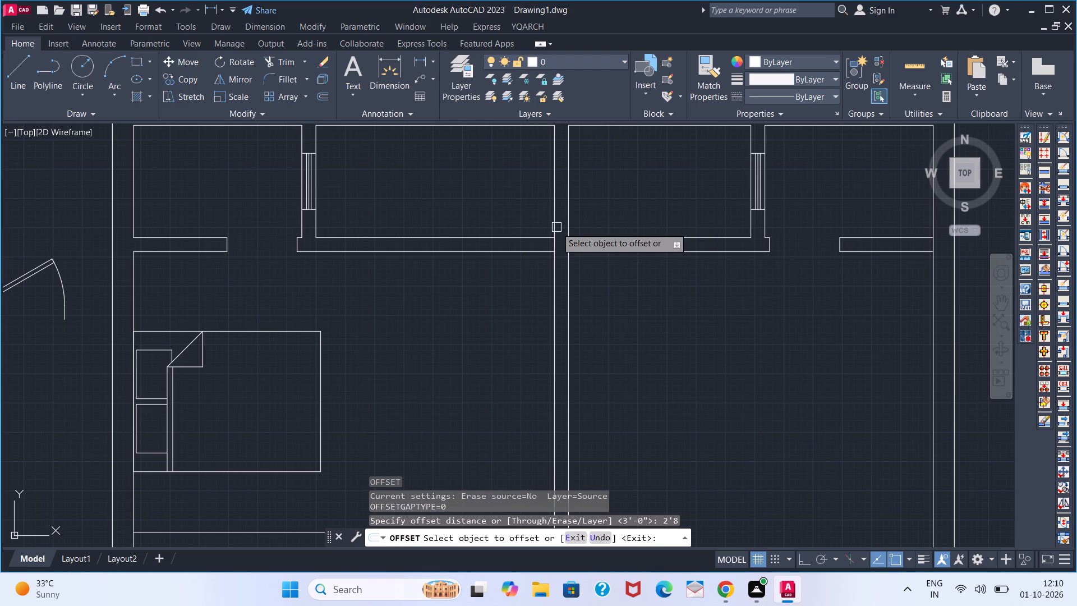
left_click(555, 217)
left_click(527, 215)
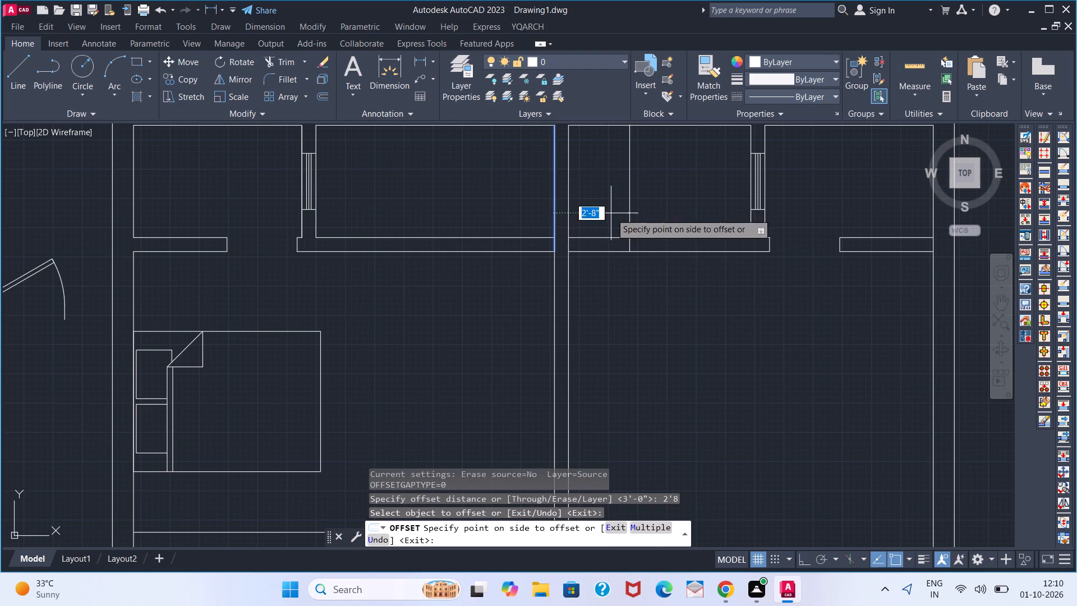
left_click(480, 212)
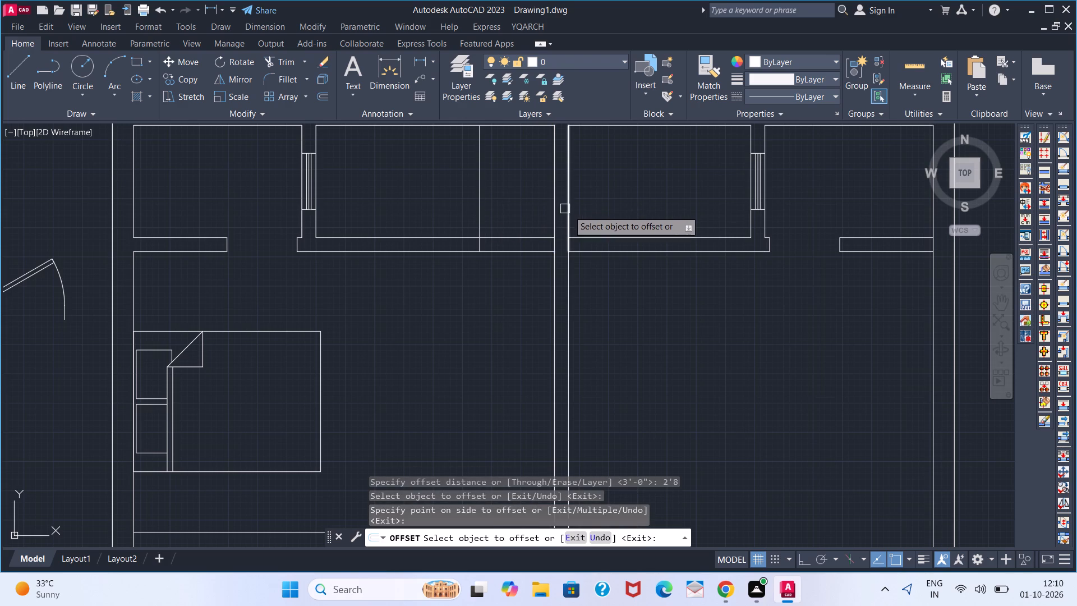
left_click(570, 212)
left_click(631, 212)
key("n")
key("space")
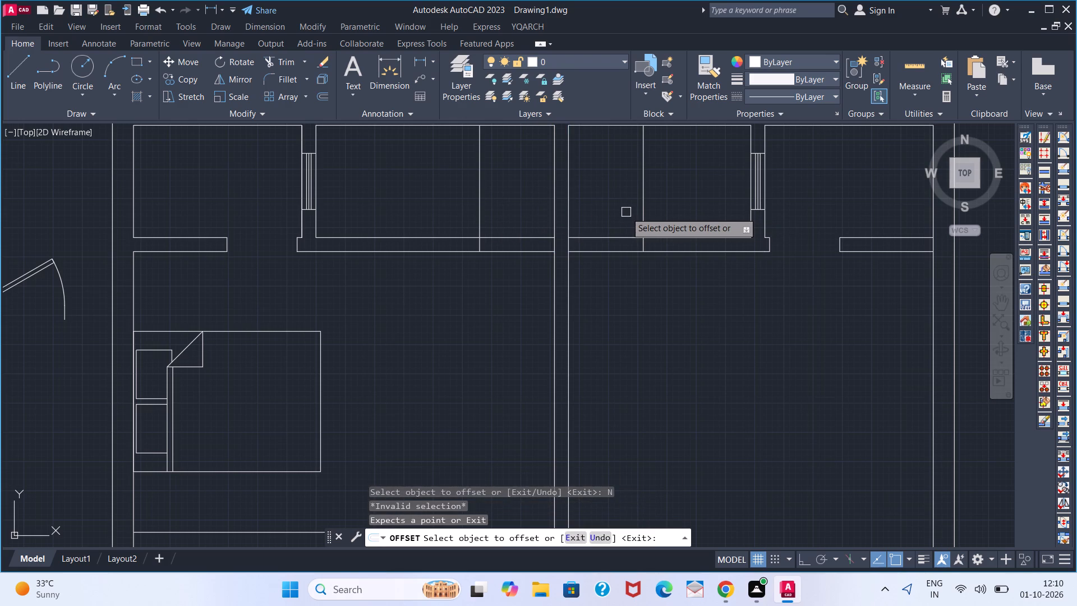
key("grave")
key("Escape")
key("Escape")
key("Escape")
Trim the cross wall between the central wall and both offset lines, and remove the offset lines above it, leaving two door openings.
type("TR")
key("space")
left_click(523, 237)
left_click(514, 256)
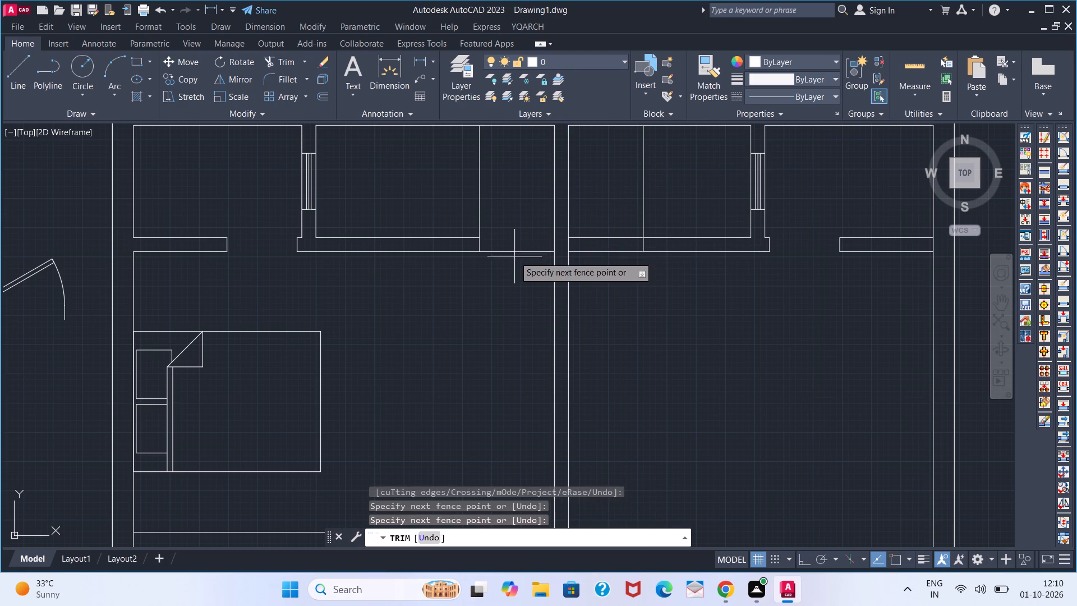
left_click(514, 250)
left_click(613, 233)
left_click(611, 251)
left_click(648, 208)
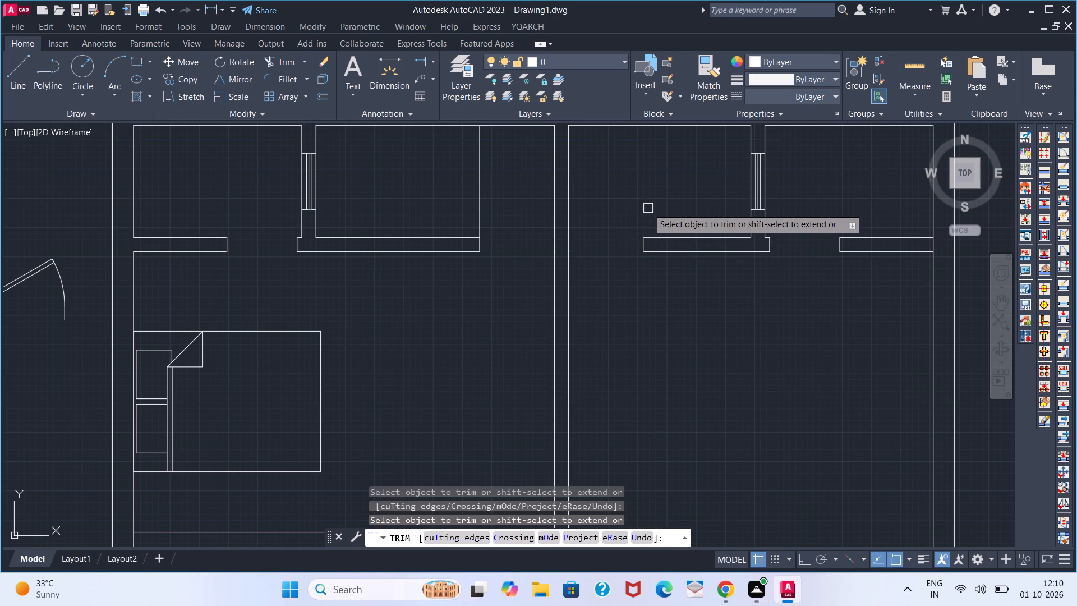
left_click(482, 210)
key("space")
scroll(517, 243, "down", 2)
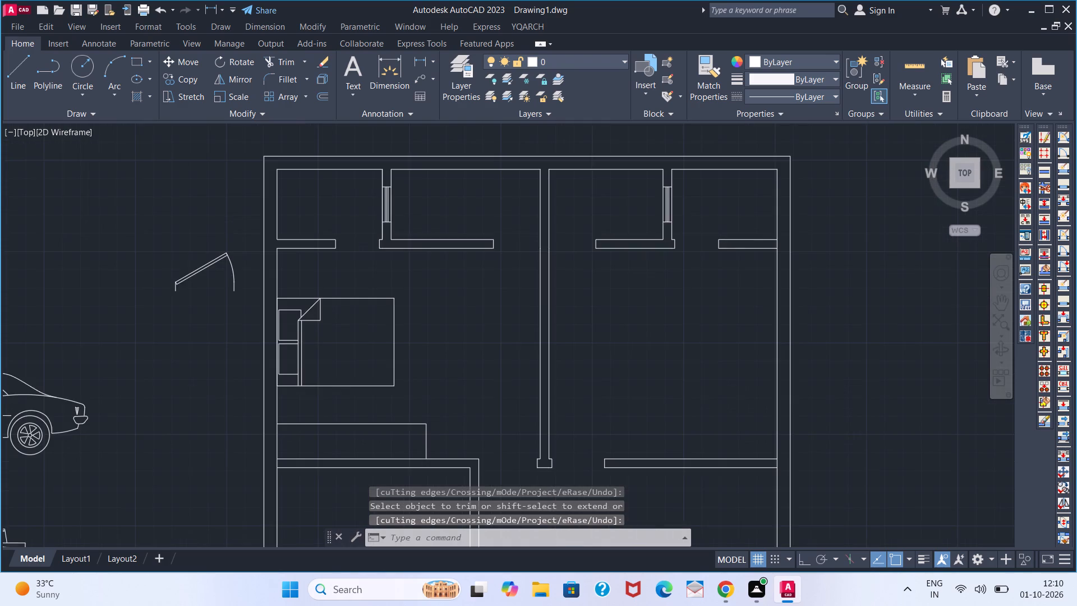
With Ortho on, draw a door jamb outline around the central wall: 2" left, 6" up, 10" right, 6" down, and back to the wall.
scroll(518, 243, "up", 2)
key("l")
key("Return")
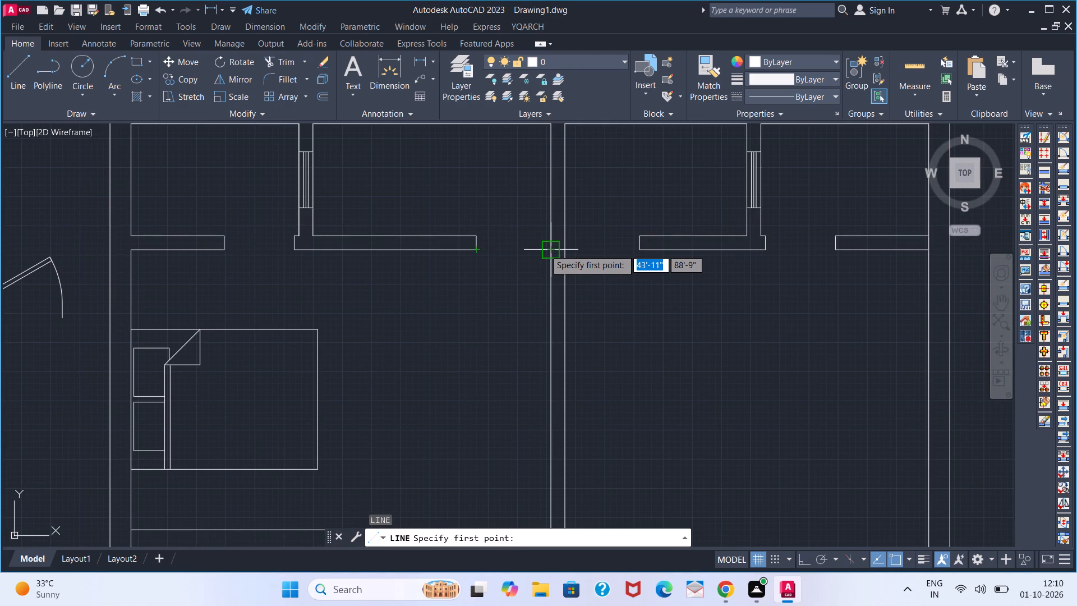
left_click(544, 253)
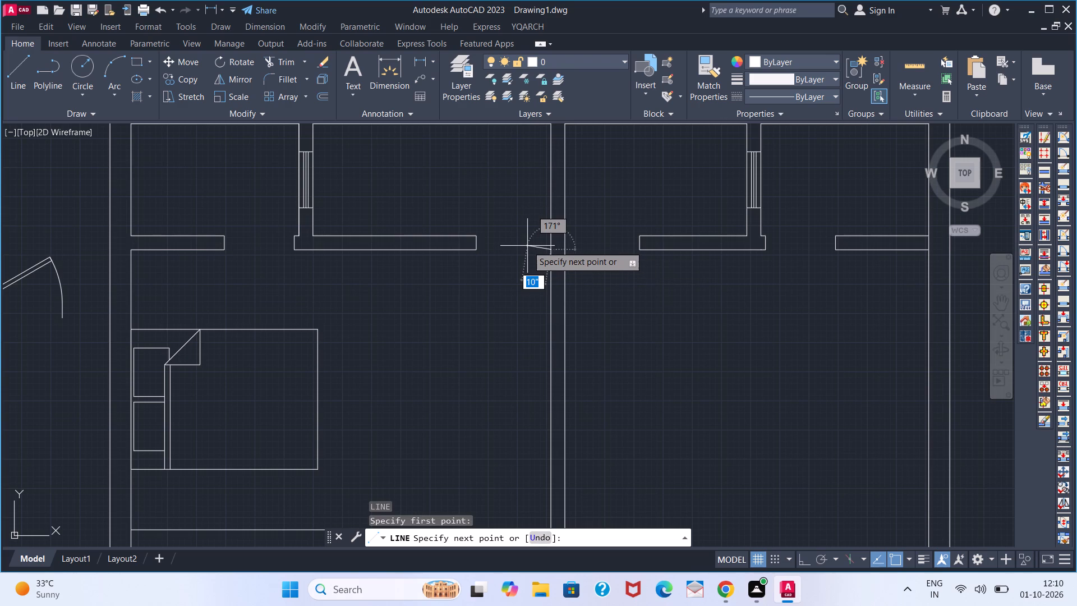
key("ctrl+8")
key("ctrl+F8")
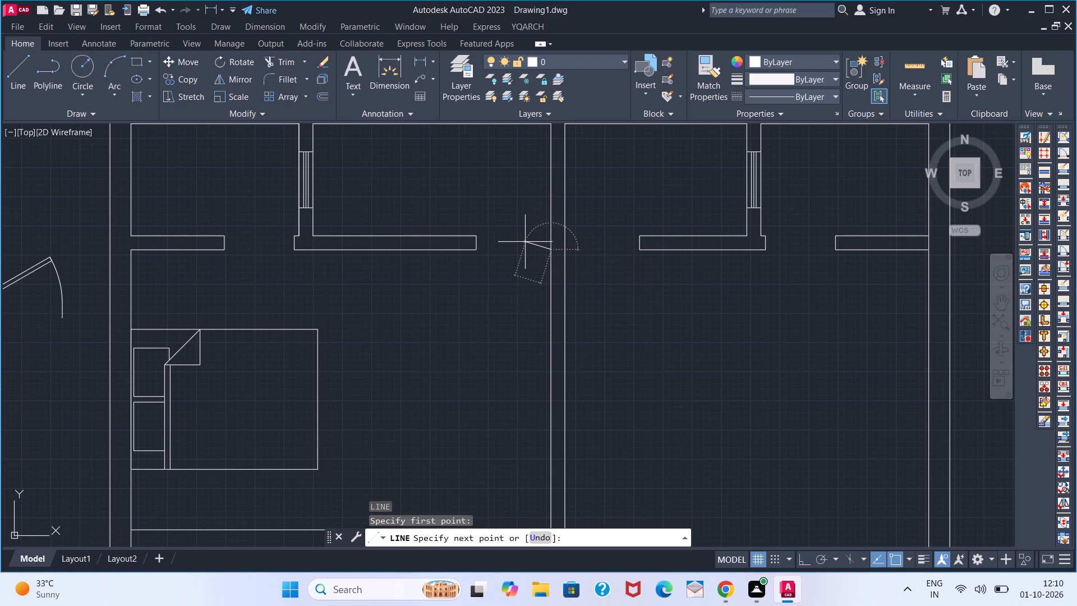
left_click(631, 119)
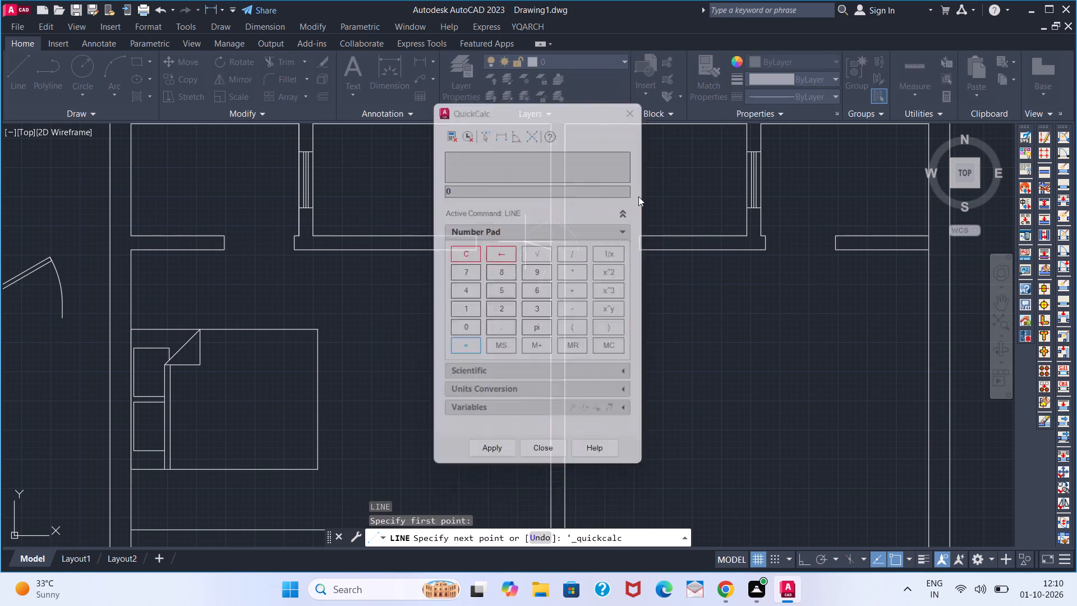
left_click(802, 561)
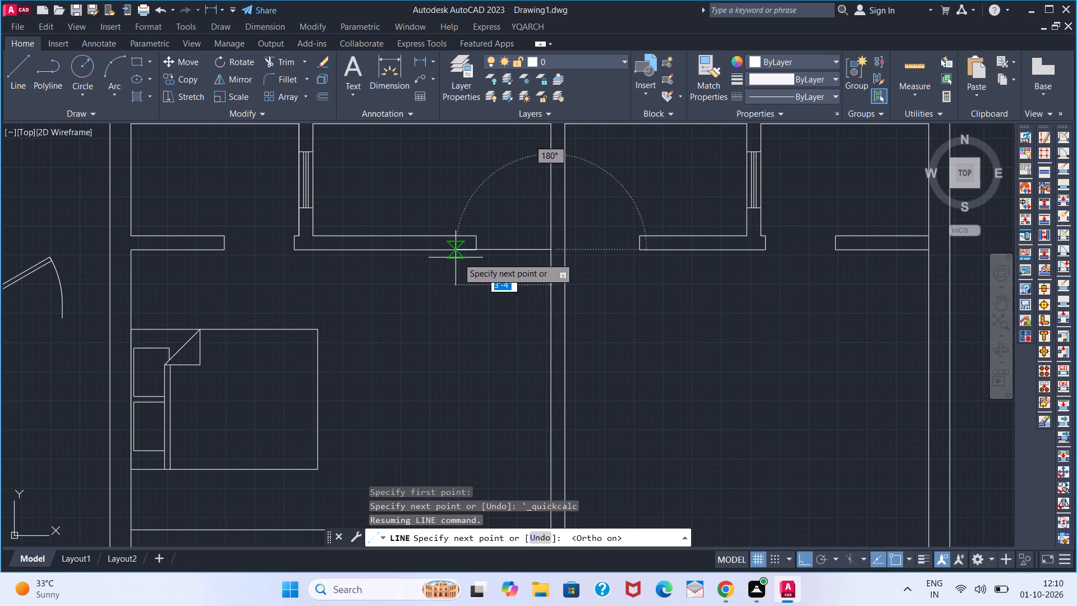
type("2.3")
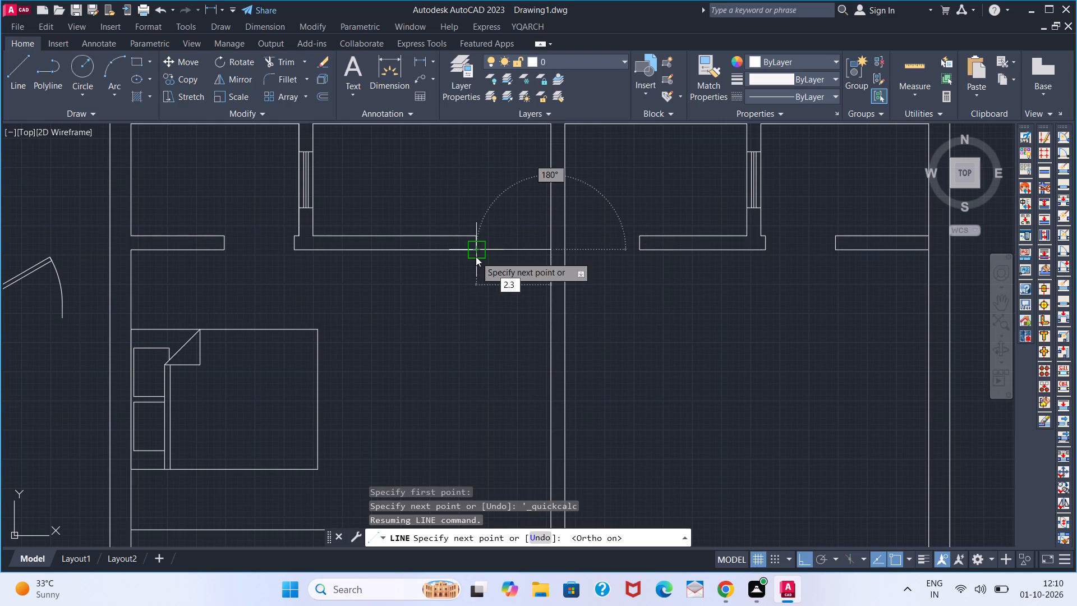
key("BackSpace")
key("BackSpace")
key("Return")
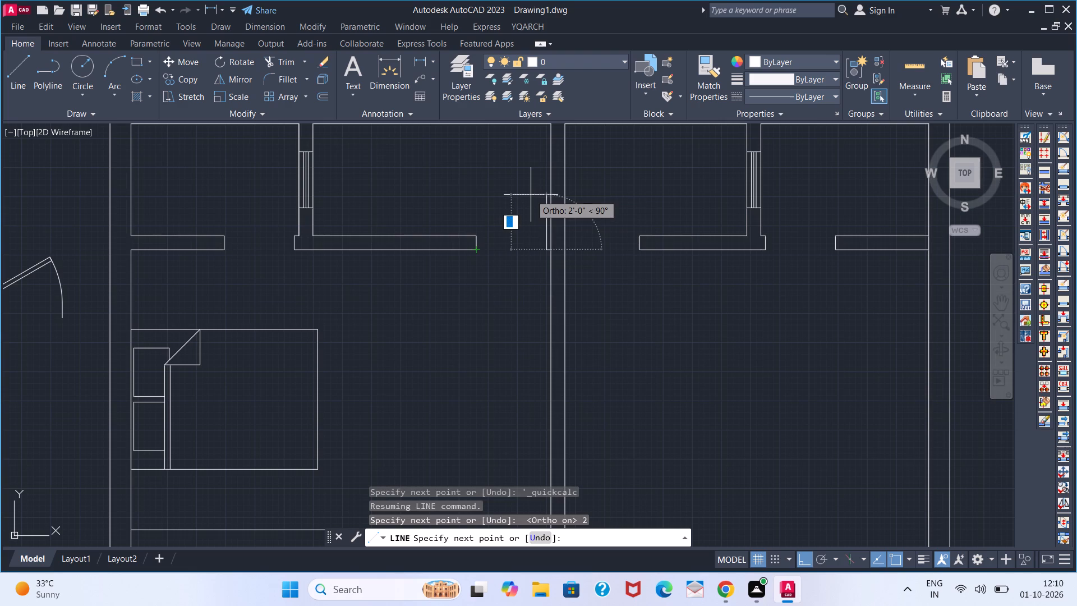
key("6")
key("Return")
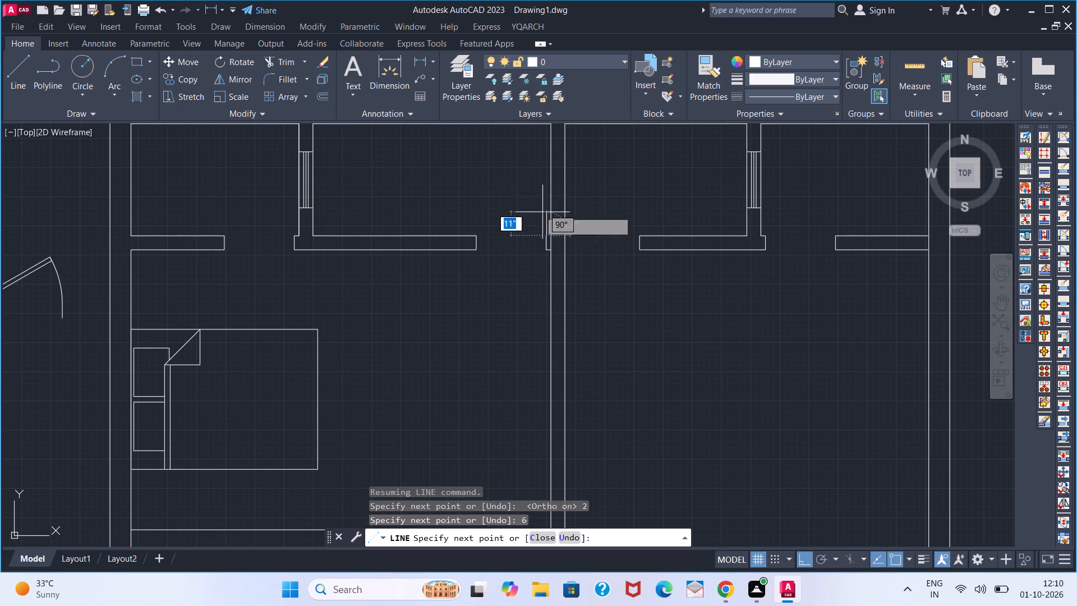
scroll(577, 223, "up", 4)
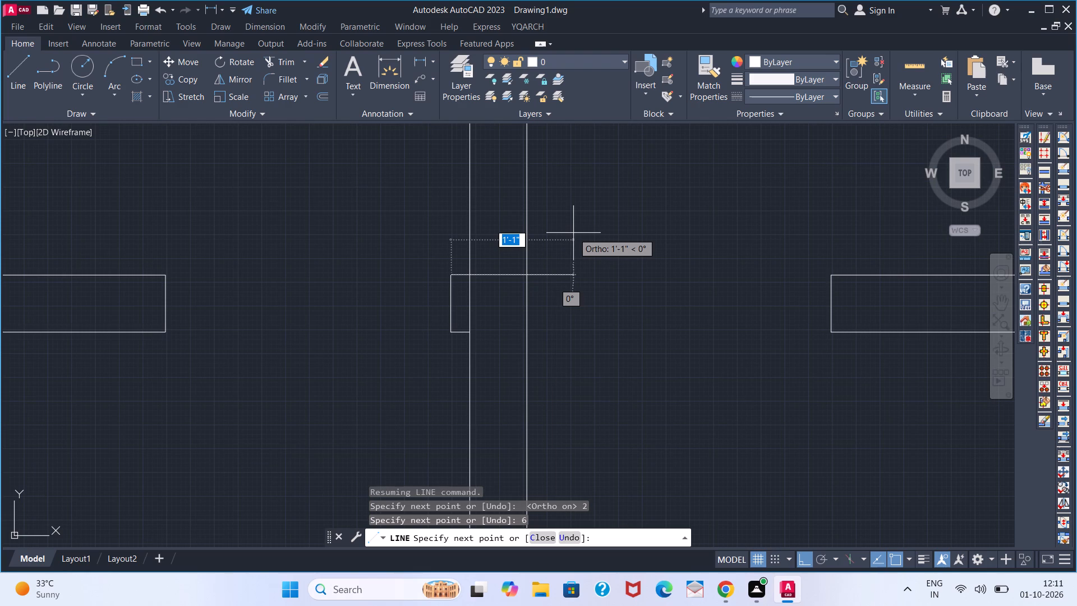
type("10")
key("Return")
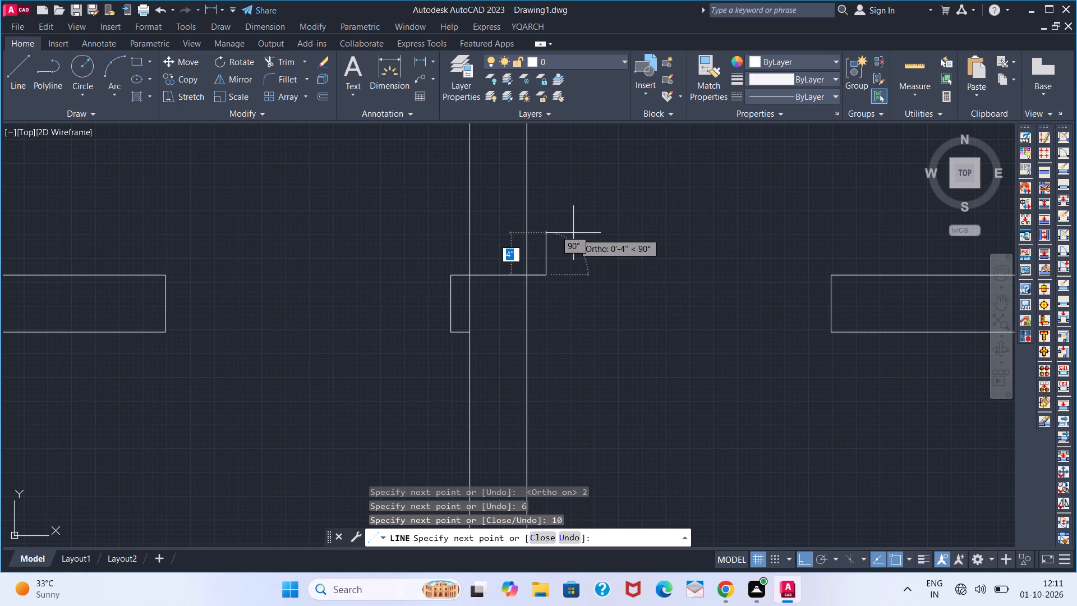
key("6")
key("Return")
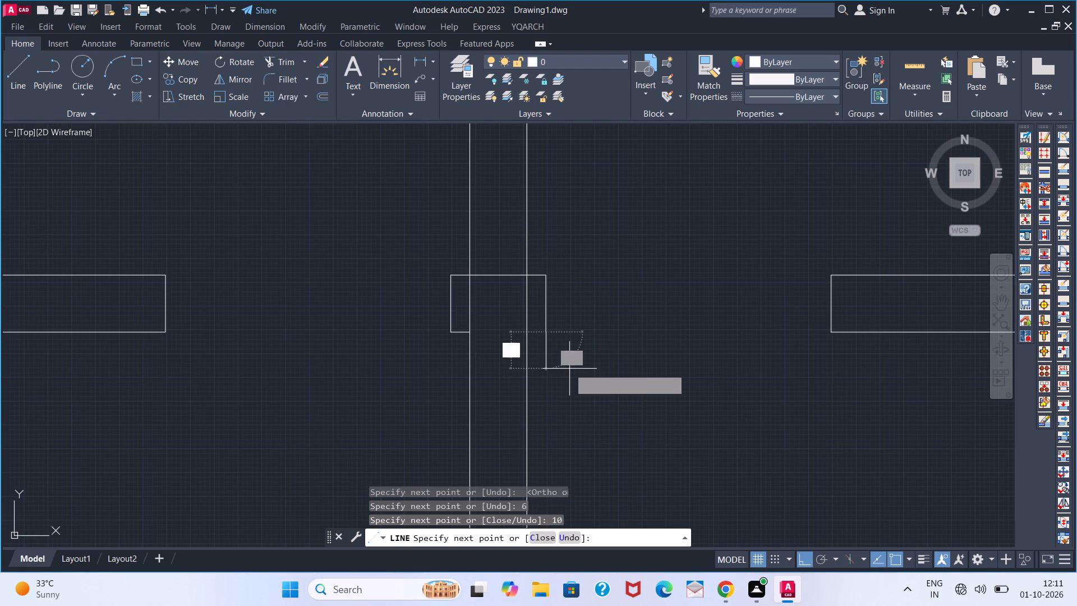
left_click(522, 329)
key("space")
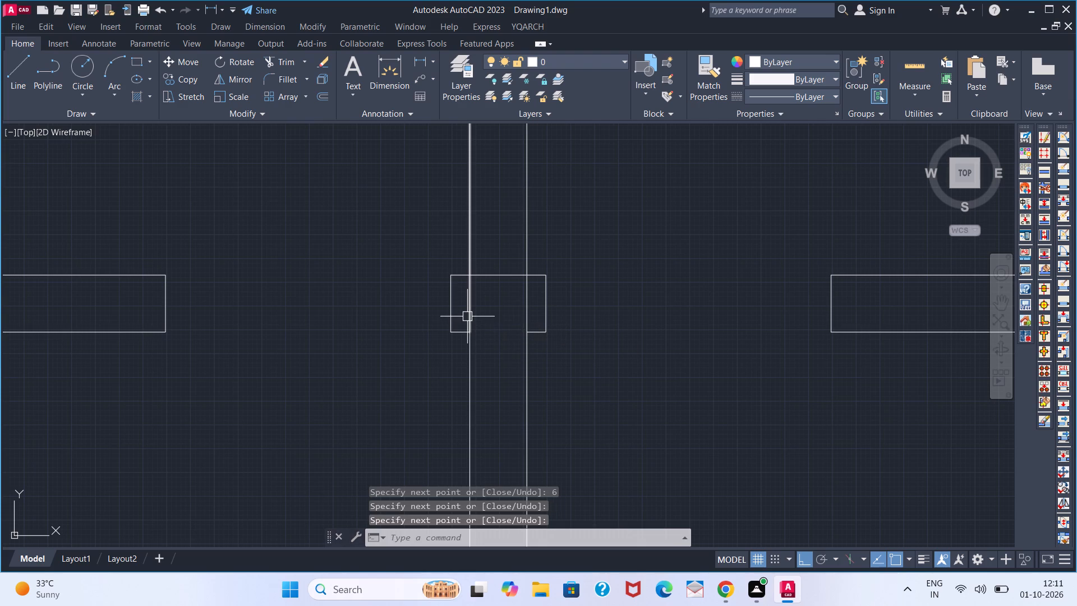
Trim the two central wall lines inside the new jamb outline.
type("TR")
key("space")
left_click(467, 313)
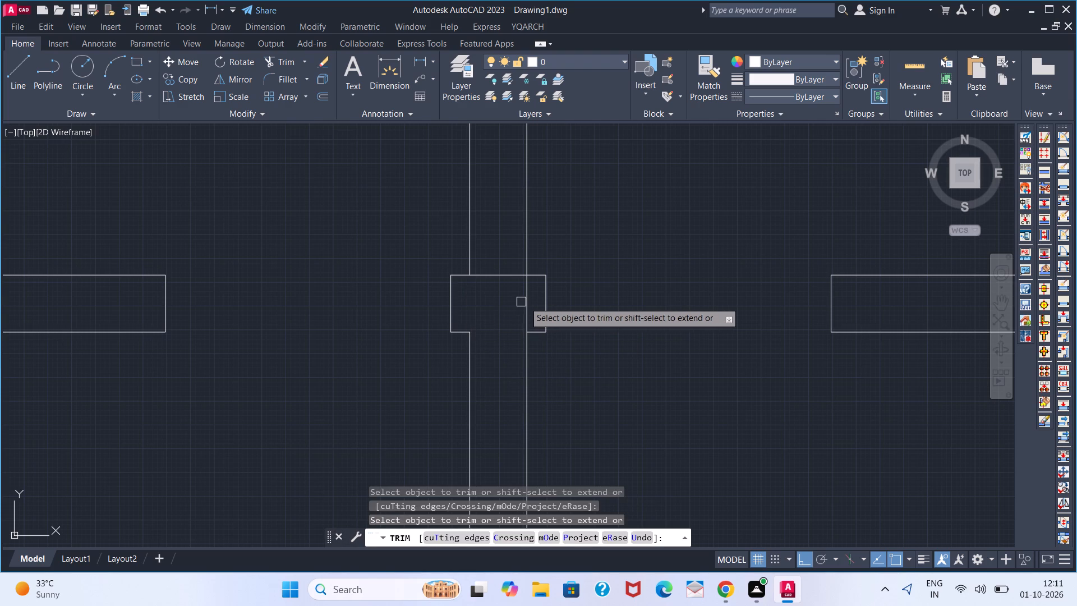
left_click(527, 302)
key("space")
scroll(470, 328, "down", 3)
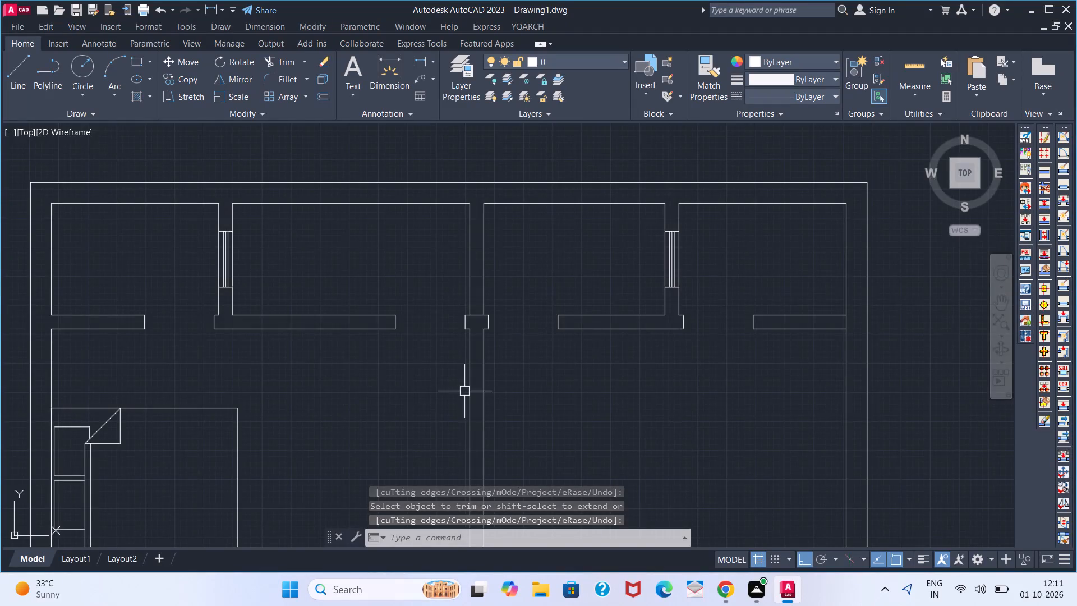
Set the door block beside the floor plan to the Open 90º state.
scroll(389, 343, "down", 1)
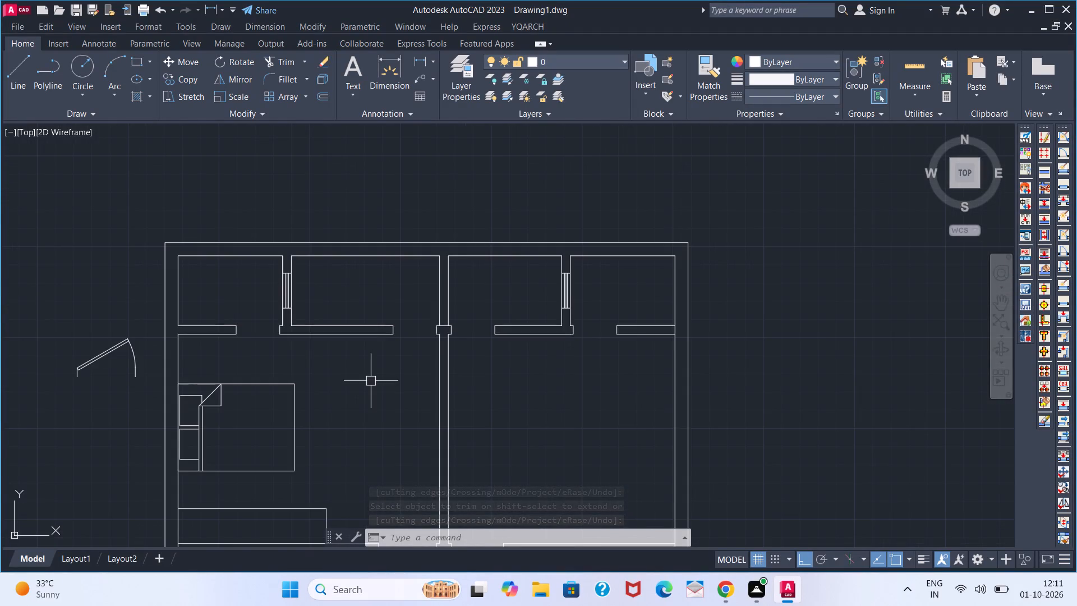
scroll(374, 390, "down", 2)
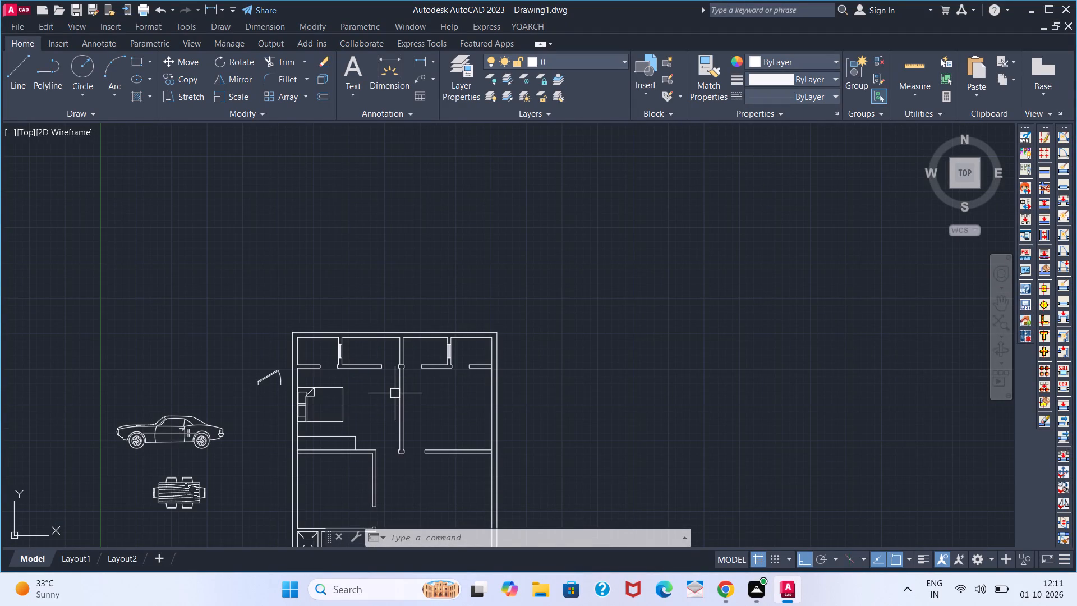
middle_click(395, 388)
scroll(389, 428, "up", 1)
middle_click_drag(389, 405, 391, 394)
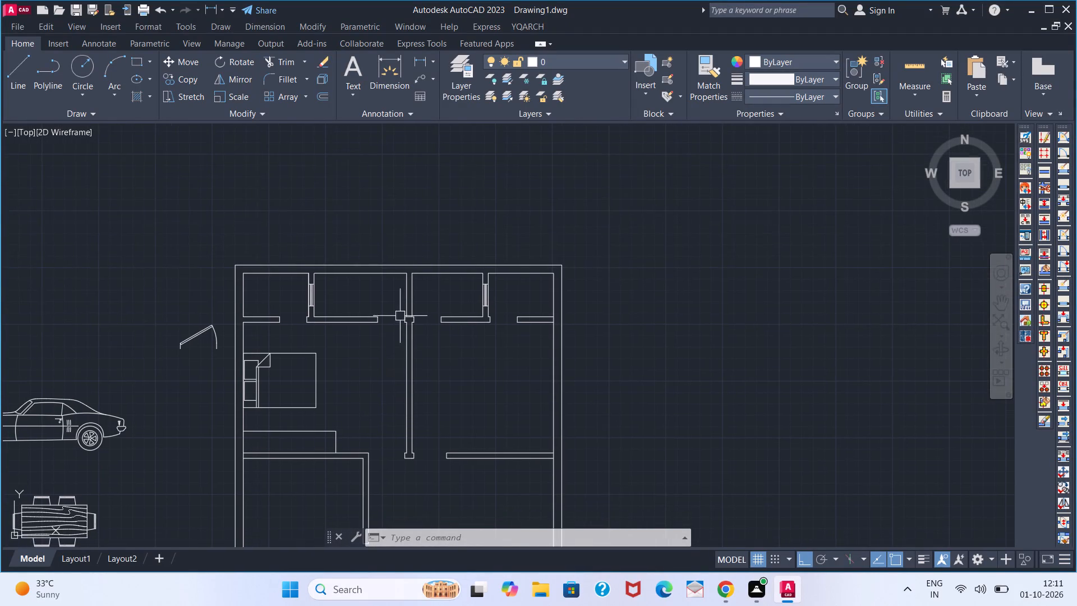
middle_click(402, 307)
middle_click_drag(408, 288, 411, 278)
scroll(376, 377, "down", 1)
middle_click_drag(385, 416, 408, 227)
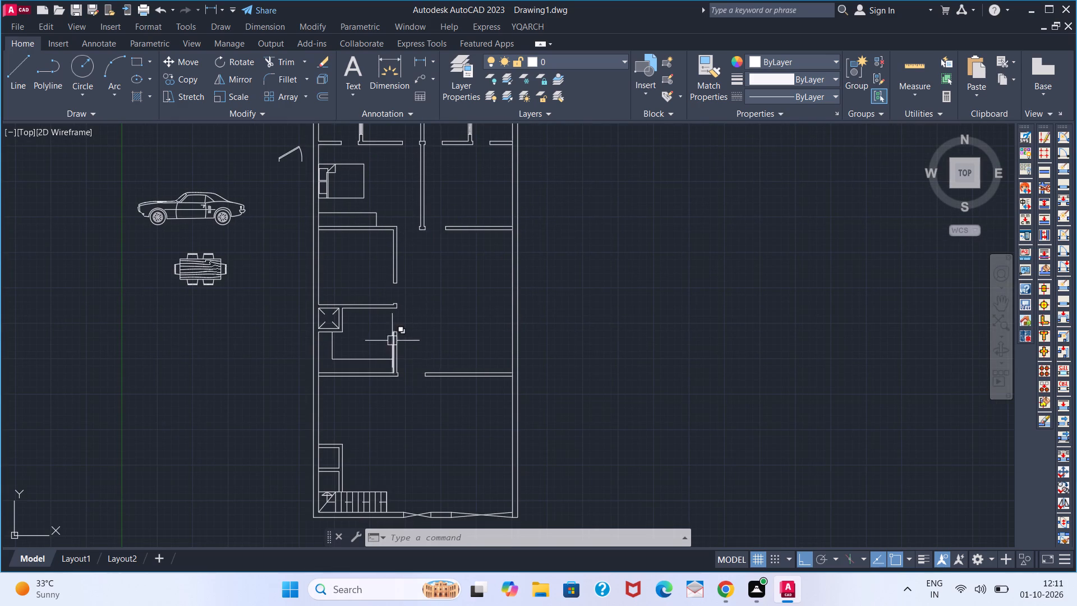
middle_click_drag(310, 282, 312, 348)
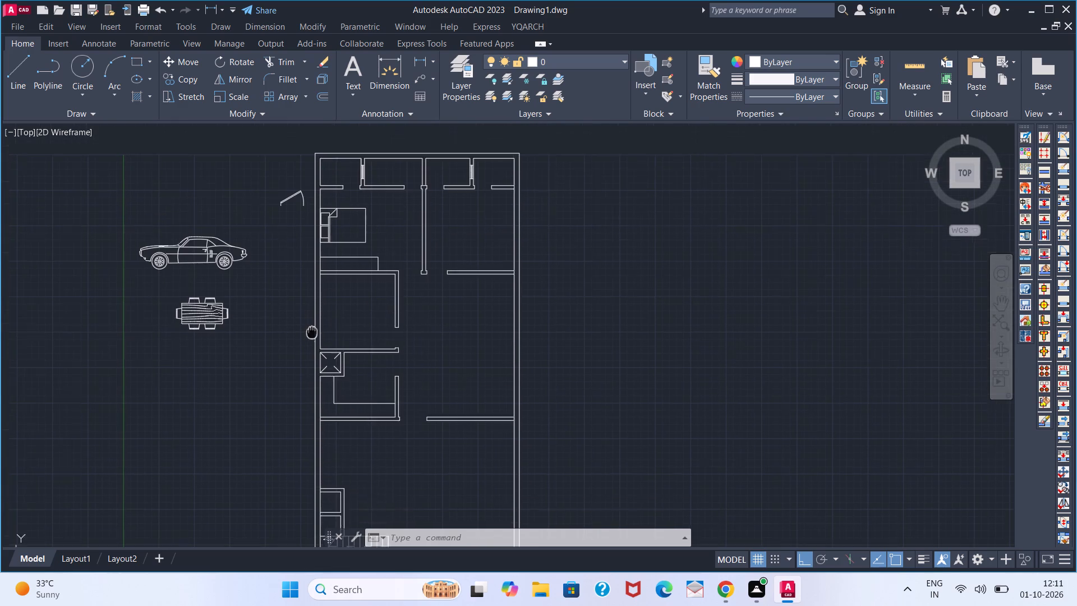
middle_click_drag(312, 348, 312, 368)
left_click(289, 240)
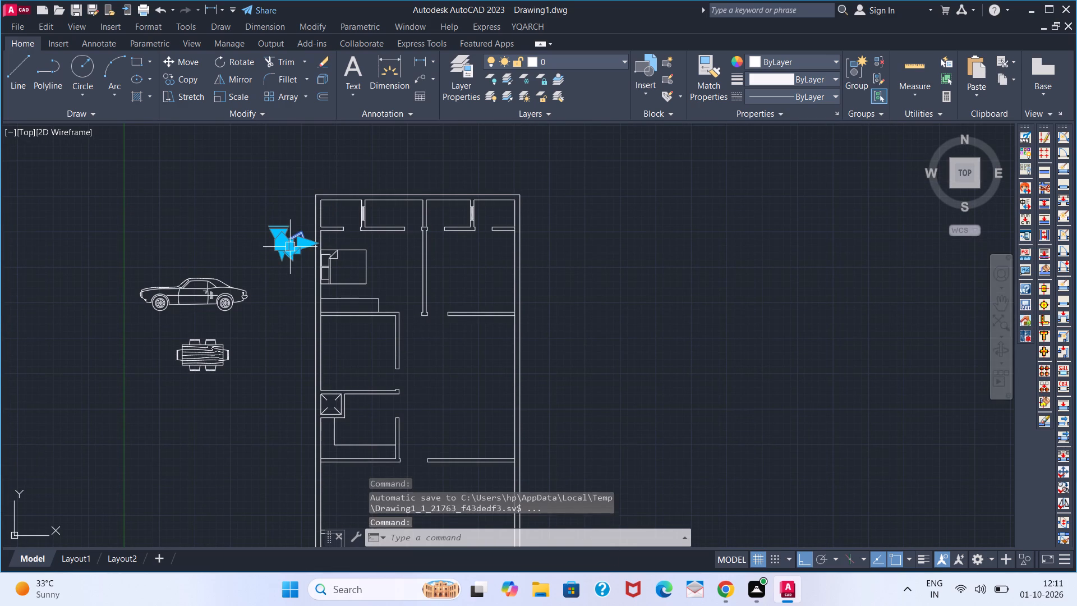
scroll(273, 245, "up", 3)
left_click(292, 204)
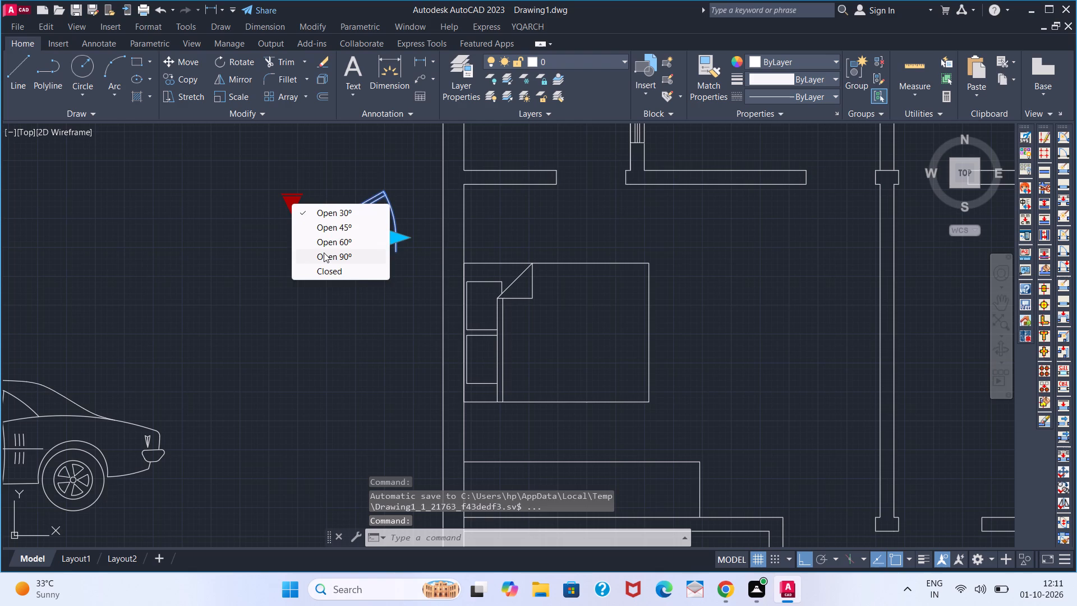
left_click(324, 252)
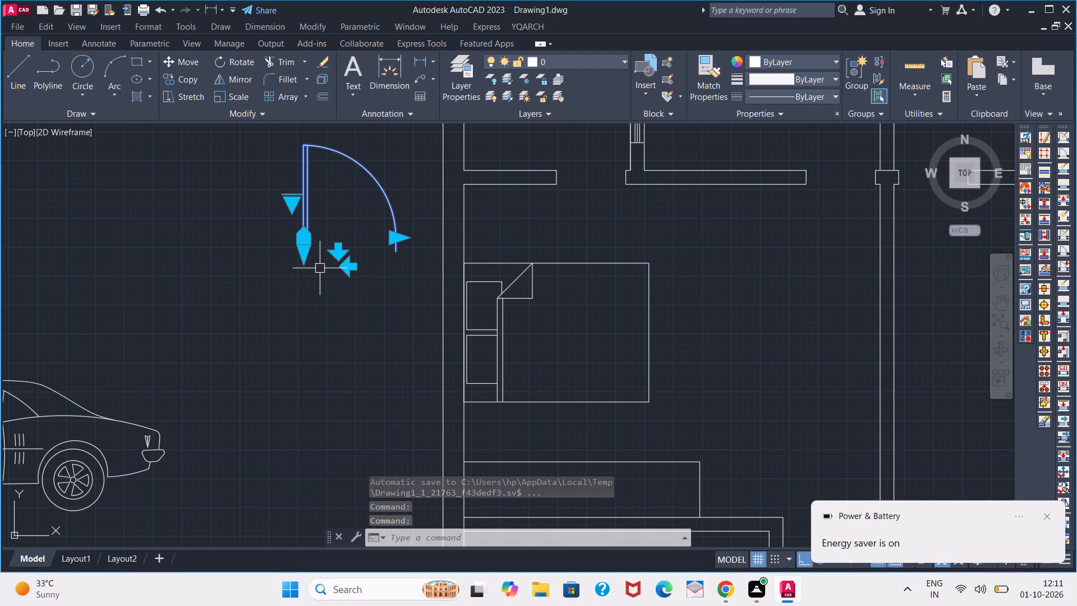
With Ortho off, copy the door from its lower hinge-side endpoint into the two upper openings on either side of the central wall.
key("c")
key("o")
key("Return")
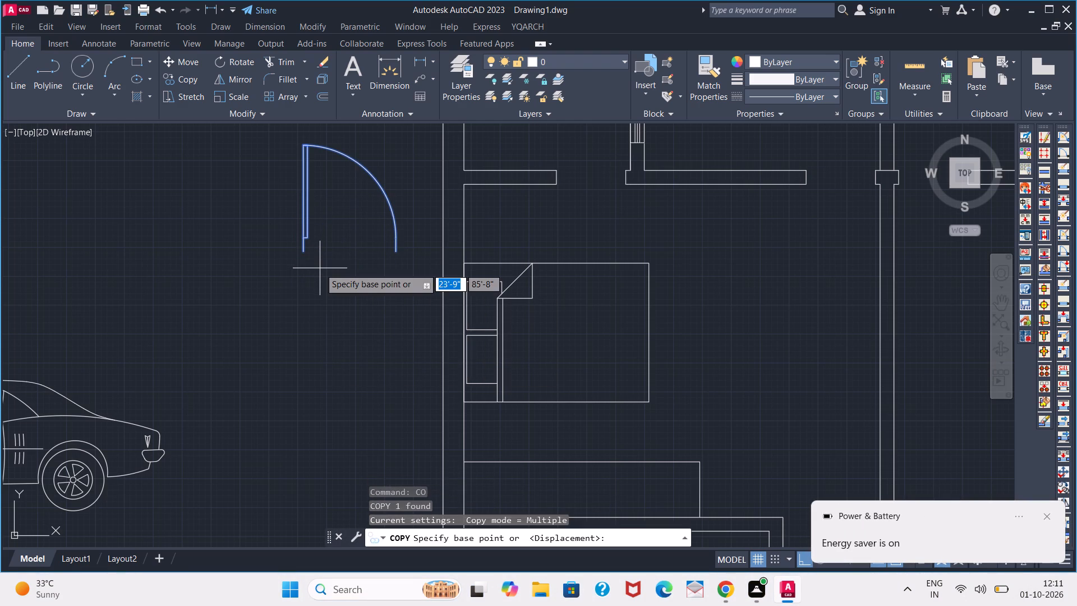
left_click(298, 256)
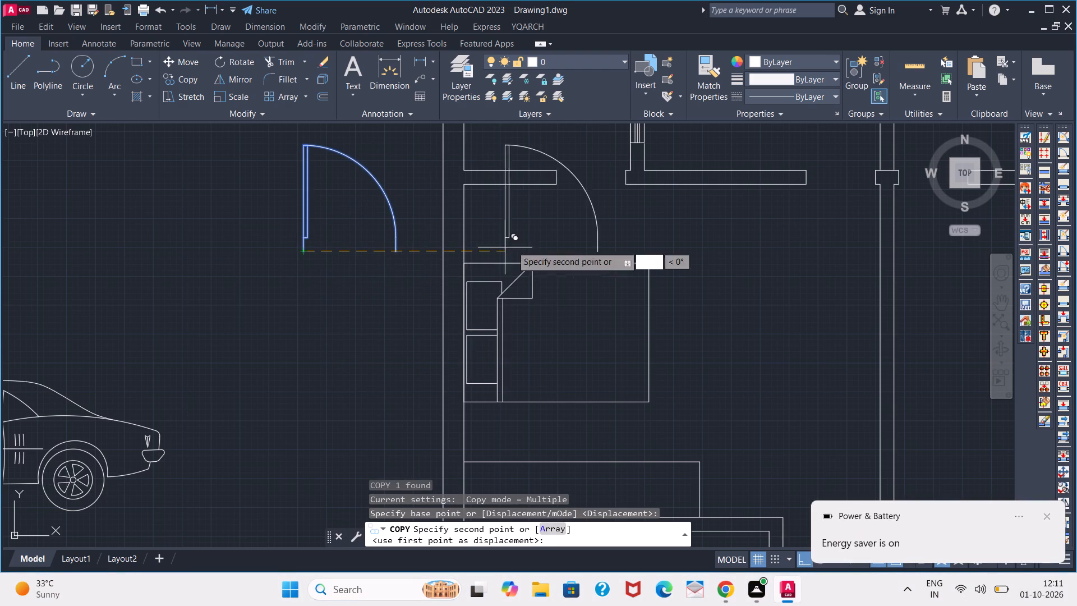
left_click(802, 563)
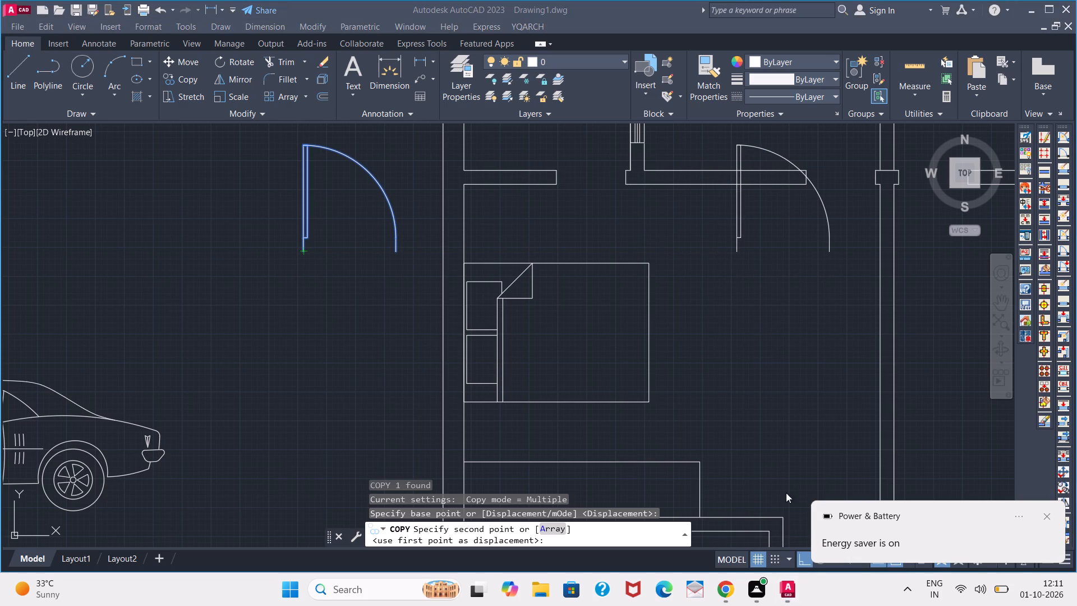
left_click(804, 566)
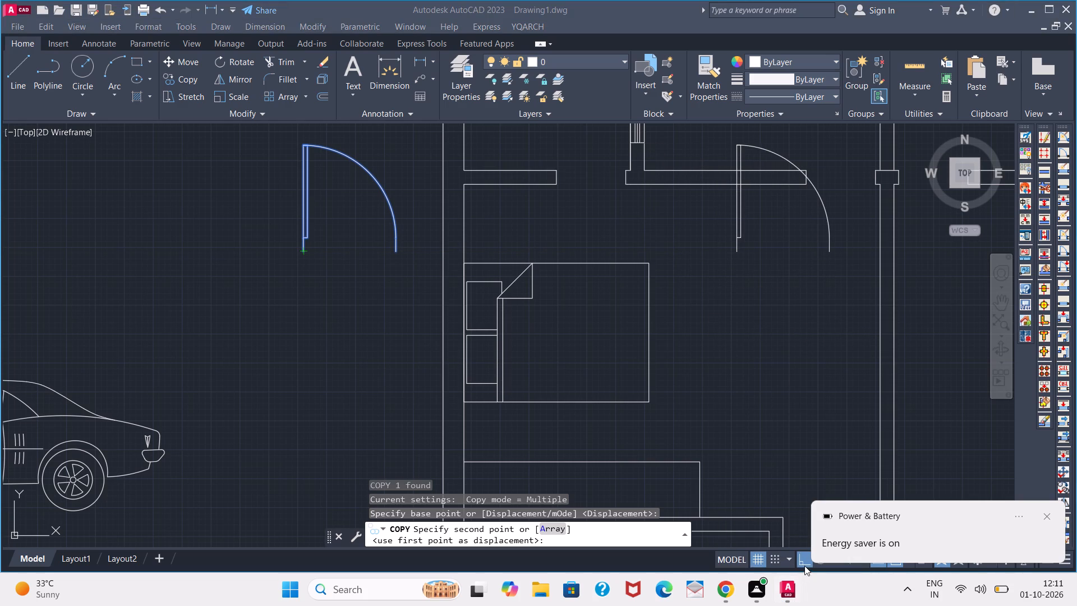
left_click(804, 557)
left_click(1044, 516)
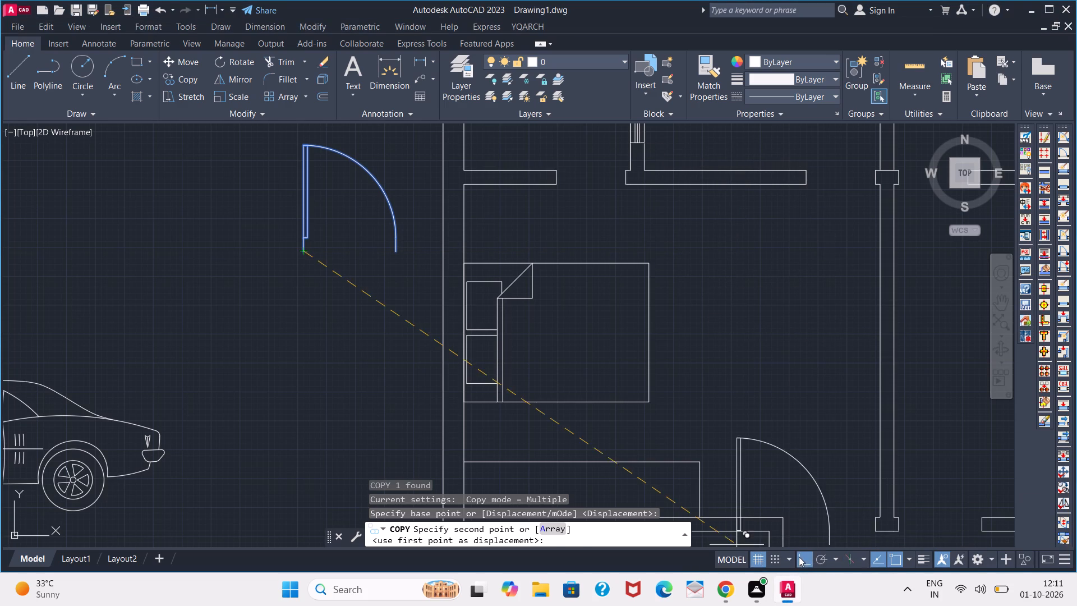
left_click(799, 557)
scroll(580, 328, "up", 1)
scroll(700, 323, "down", 4)
middle_click(587, 344)
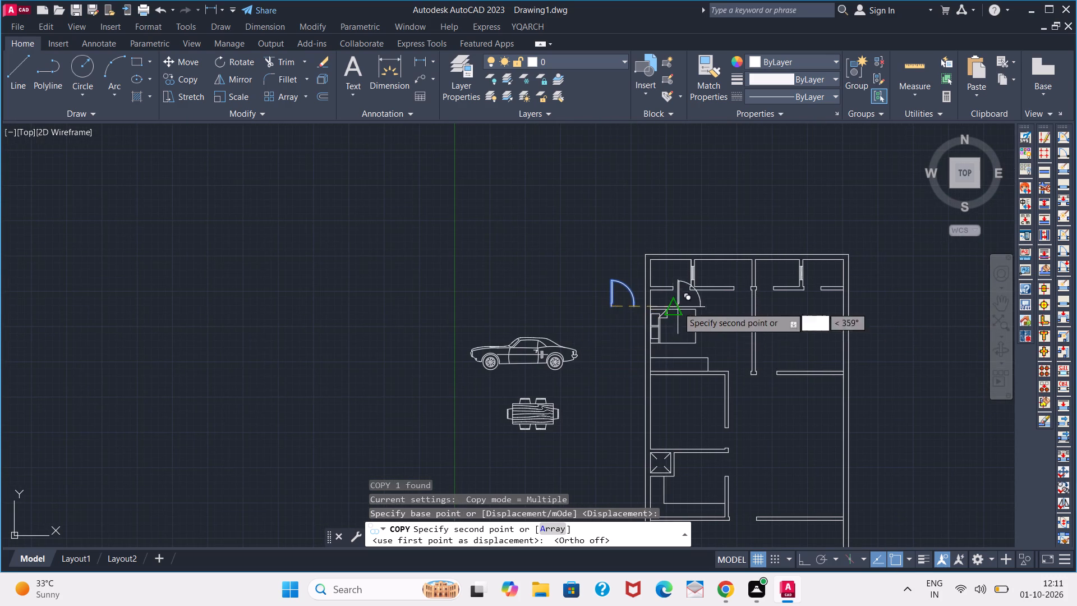
middle_click_drag(525, 338, 479, 351)
scroll(702, 311, "up", 2)
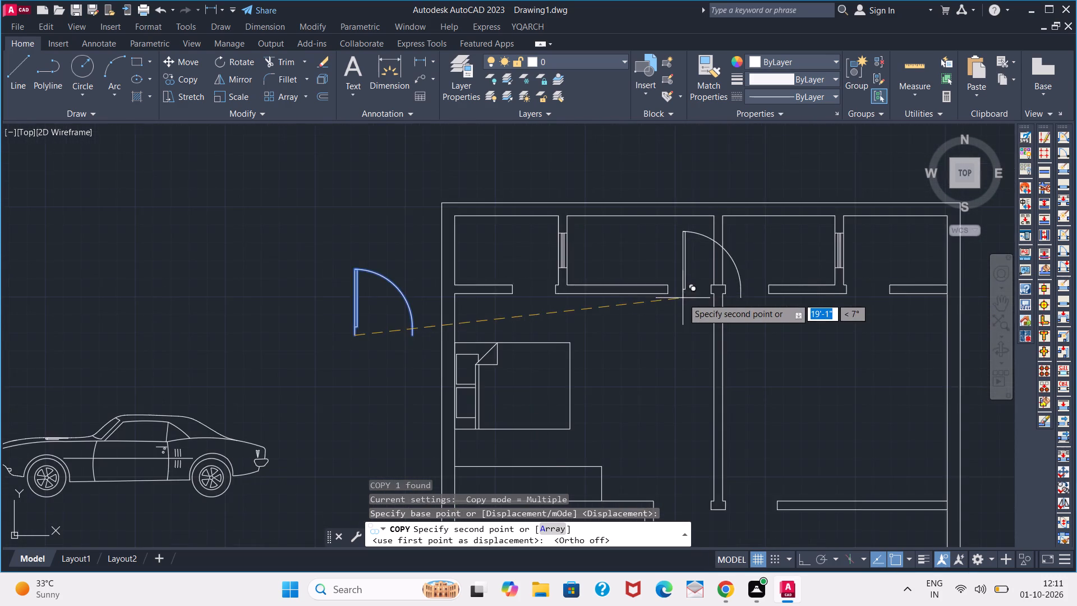
scroll(683, 298, "up", 1)
left_click(657, 293)
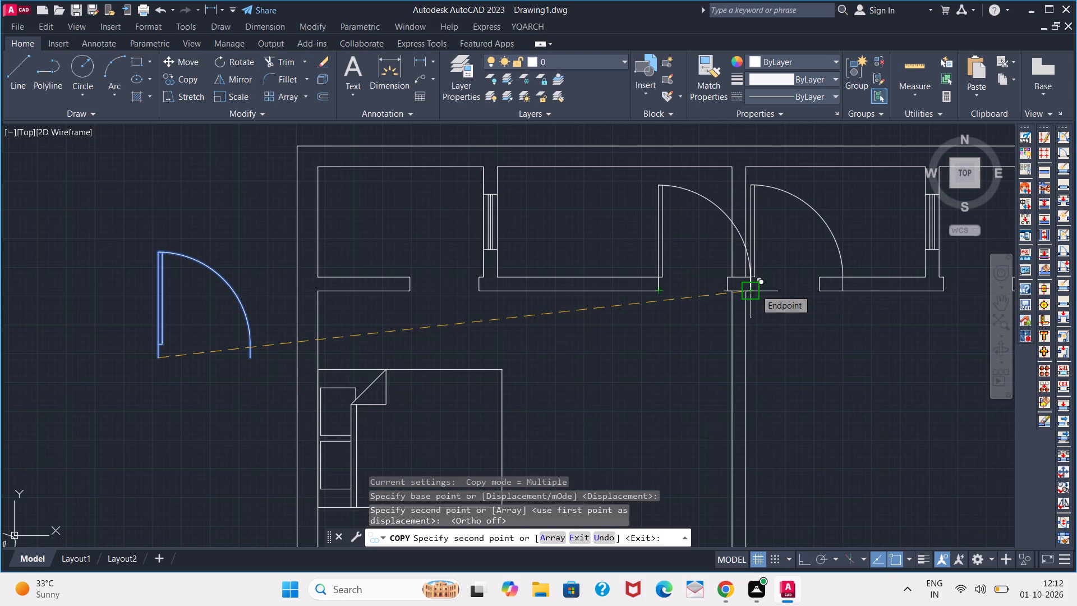
left_click(756, 290)
Place further door copies at the wall ends of the upper-left and upper-right corner room openings.
scroll(690, 417, "down", 1)
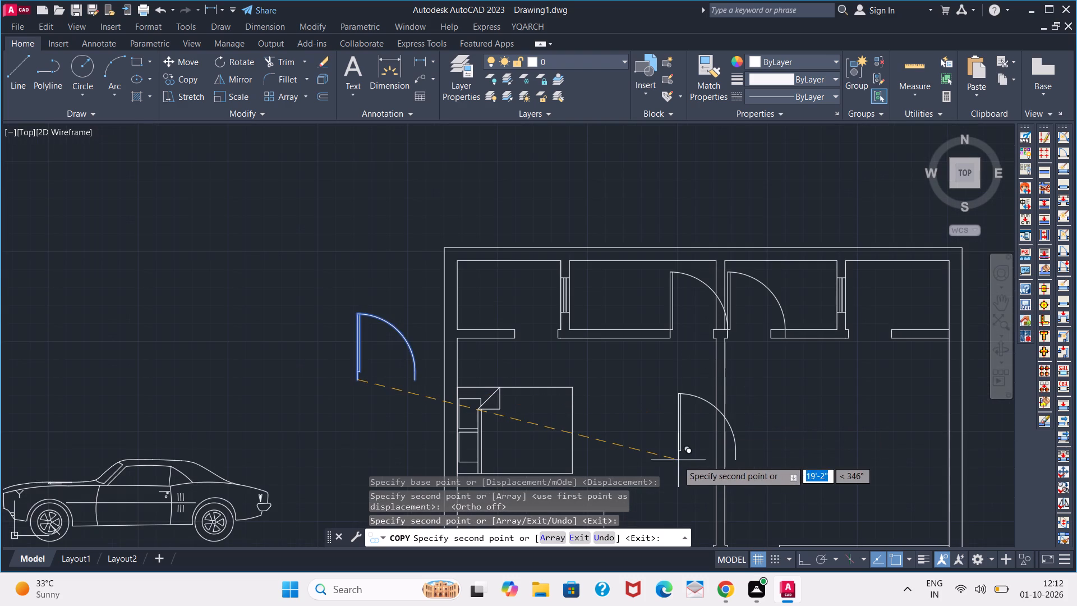
middle_click_drag(632, 346, 626, 309)
middle_click_drag(624, 296, 620, 270)
middle_click_drag(619, 259, 619, 253)
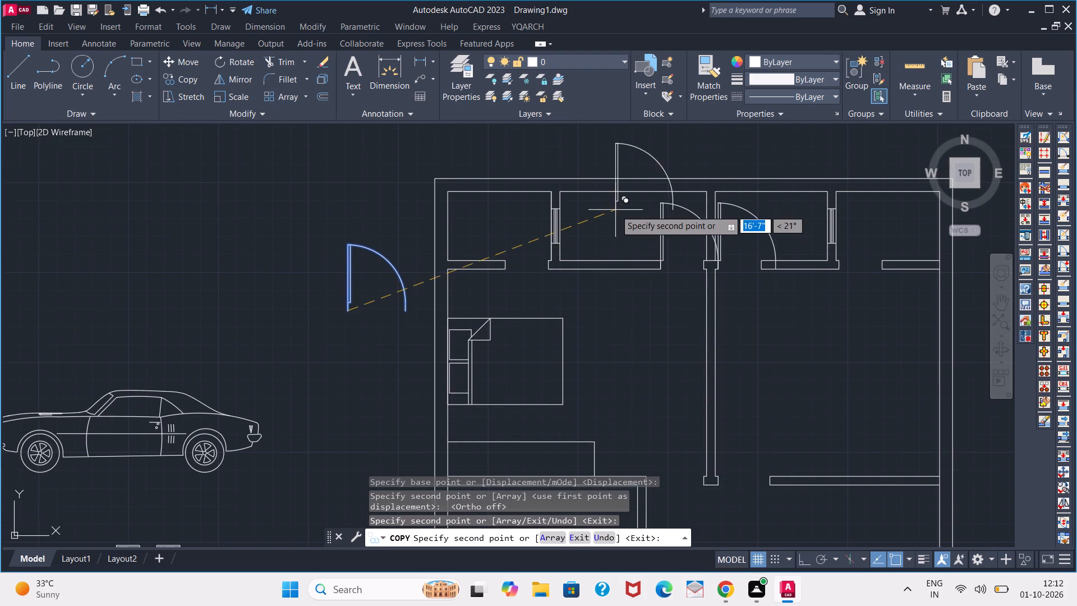
scroll(514, 255, "up", 3)
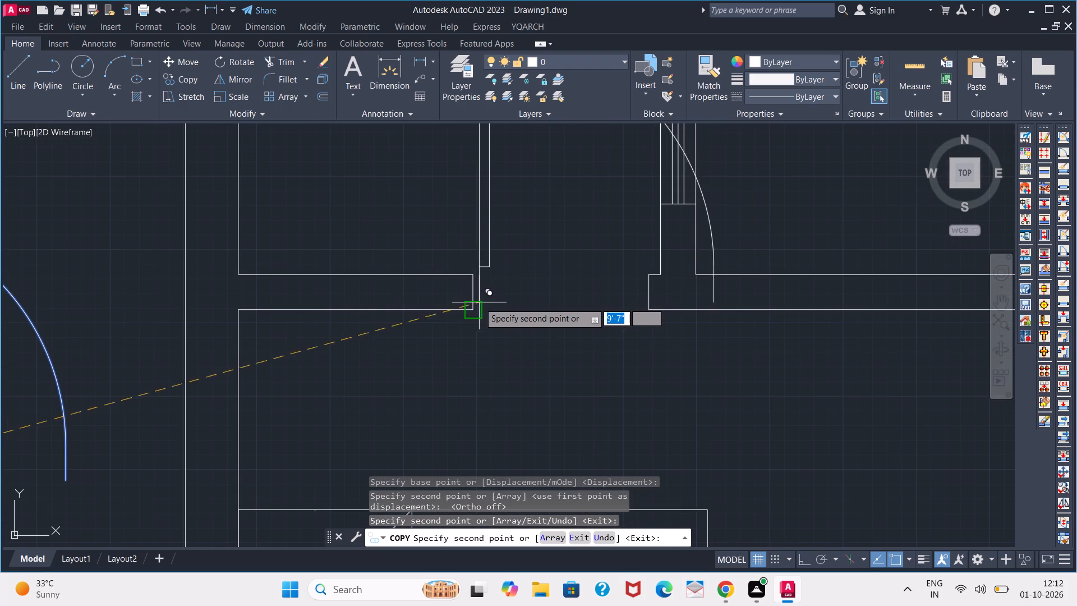
left_click(475, 309)
scroll(735, 367, "down", 3)
middle_click_drag(849, 373, 842, 370)
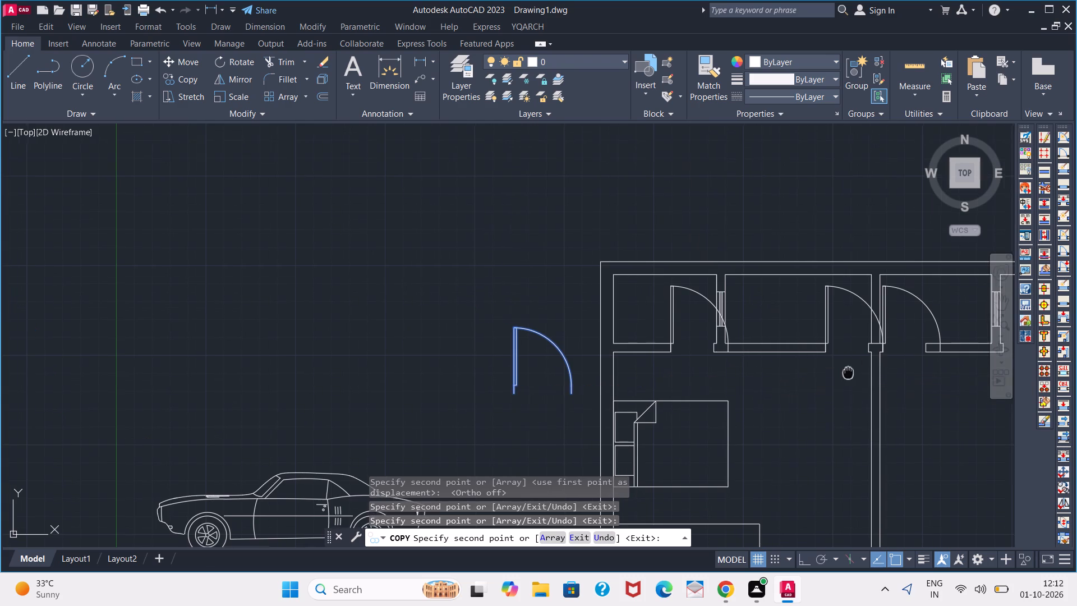
middle_click_drag(842, 370, 338, 319)
scroll(452, 281, "up", 4)
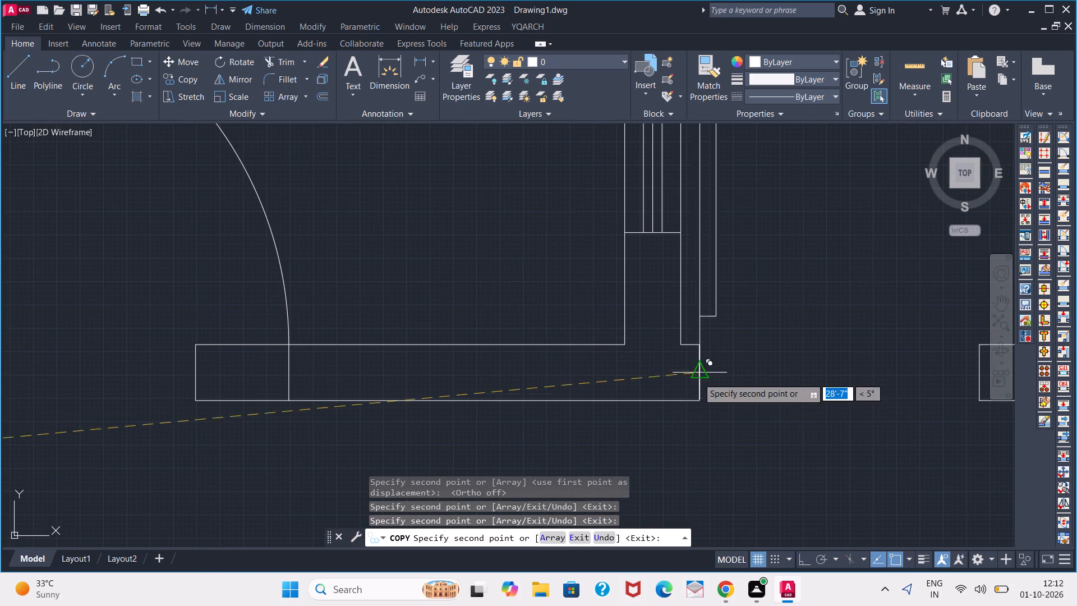
left_click(705, 399)
Place two more door copies in the openings on either side of the central wall's lower end, and finish copying.
scroll(616, 431, "down", 6)
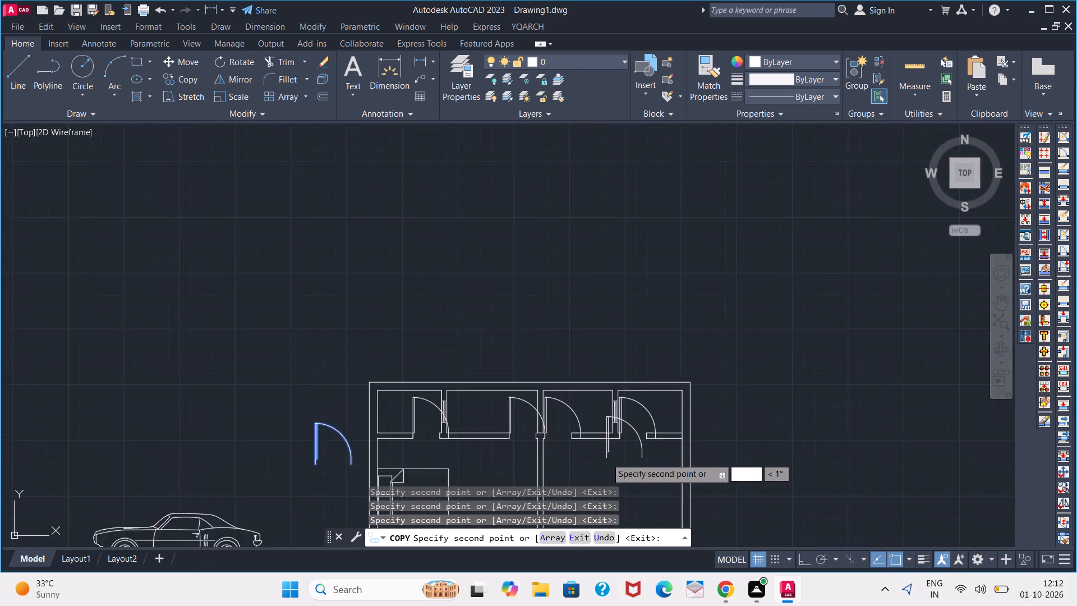
scroll(606, 458, "down", 1)
middle_click_drag(538, 488, 537, 480)
middle_click_drag(525, 460, 524, 376)
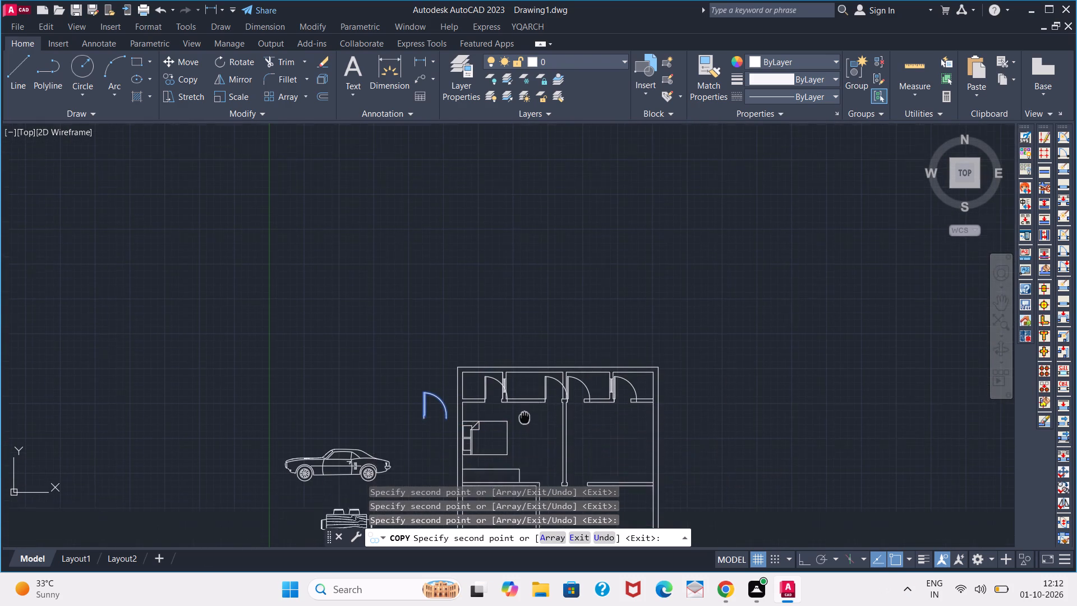
middle_click_drag(524, 376, 576, 146)
middle_click(576, 146)
scroll(583, 204, "up", 3)
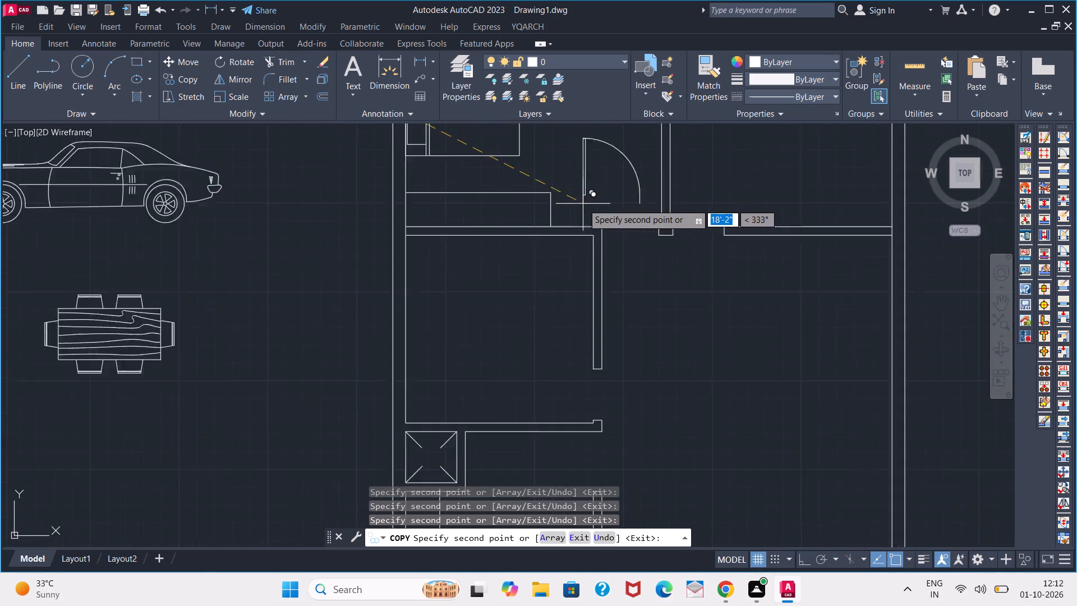
scroll(583, 204, "up", 1)
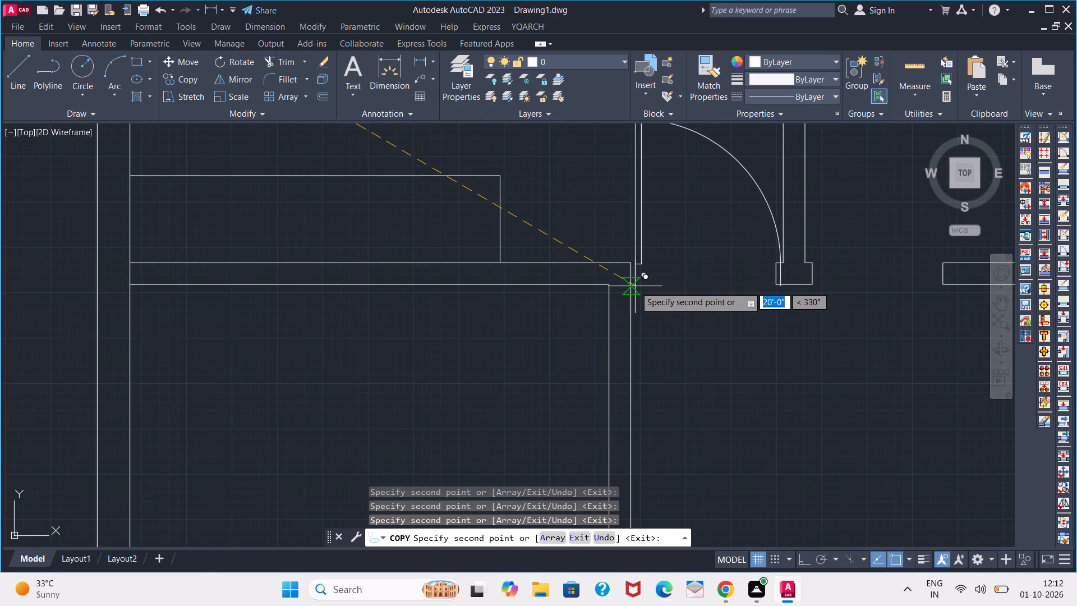
left_click(629, 288)
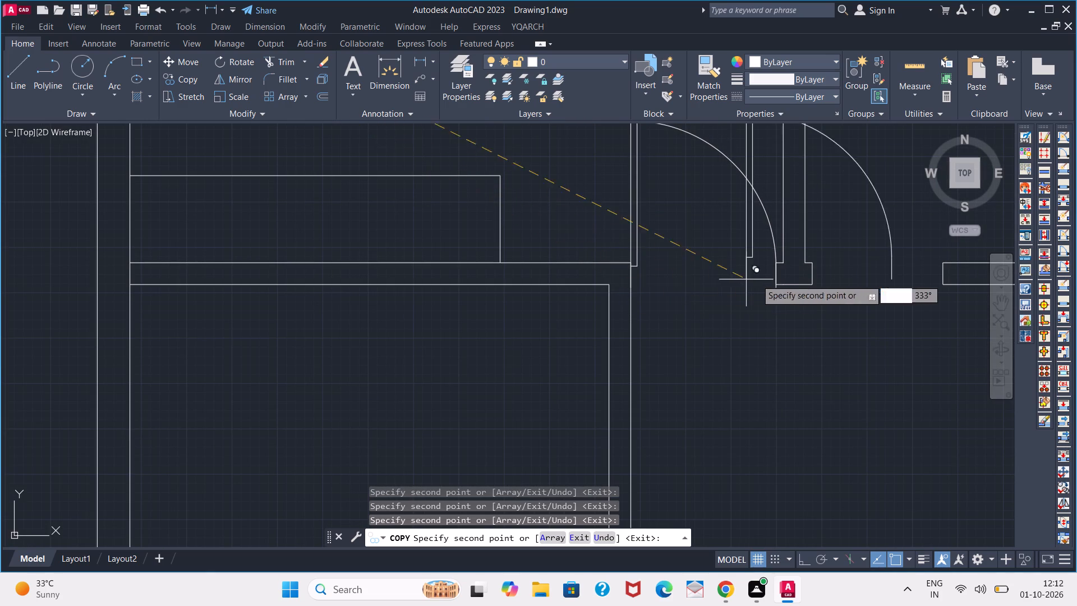
left_click(811, 284)
scroll(767, 372, "down", 4)
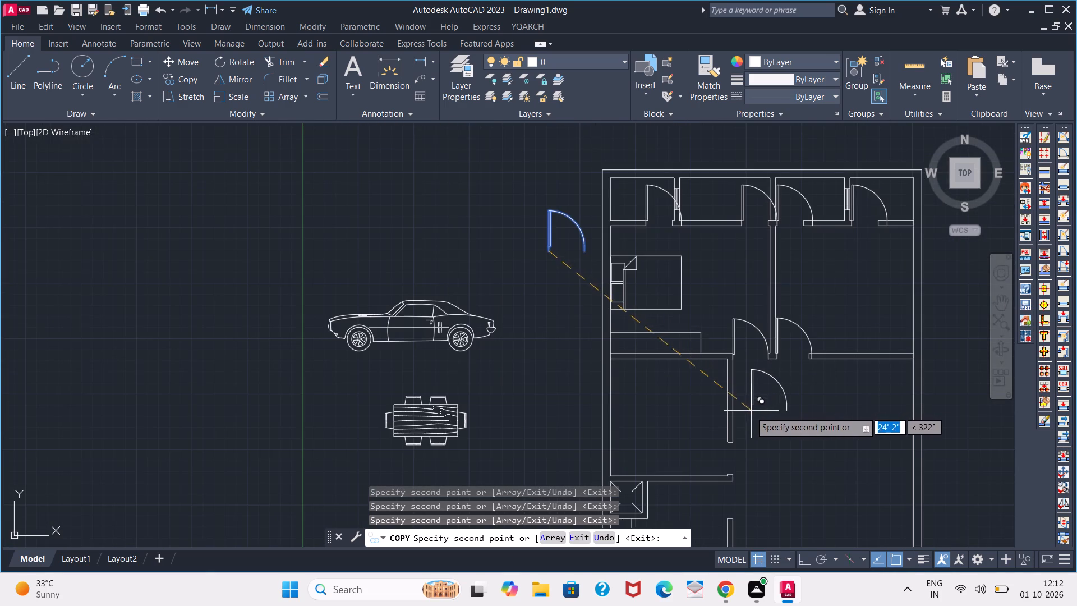
middle_click_drag(731, 402, 586, 151)
middle_click(584, 150)
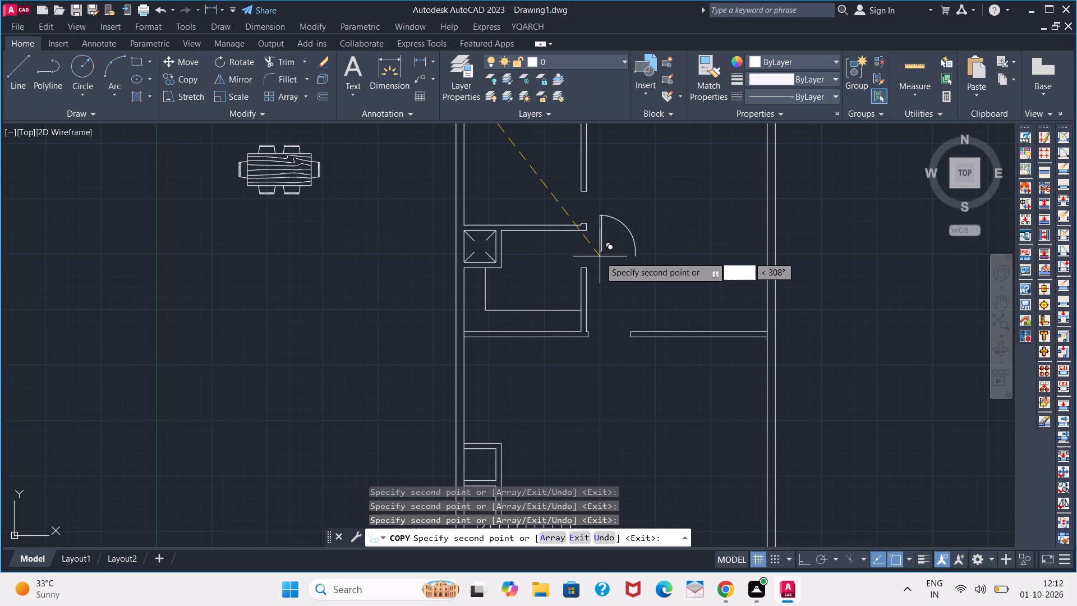
key("space")
Flip the upper-left corner room's door horizontally so its leaf hinges on the opposite side of the opening.
middle_click_drag(516, 148, 521, 189)
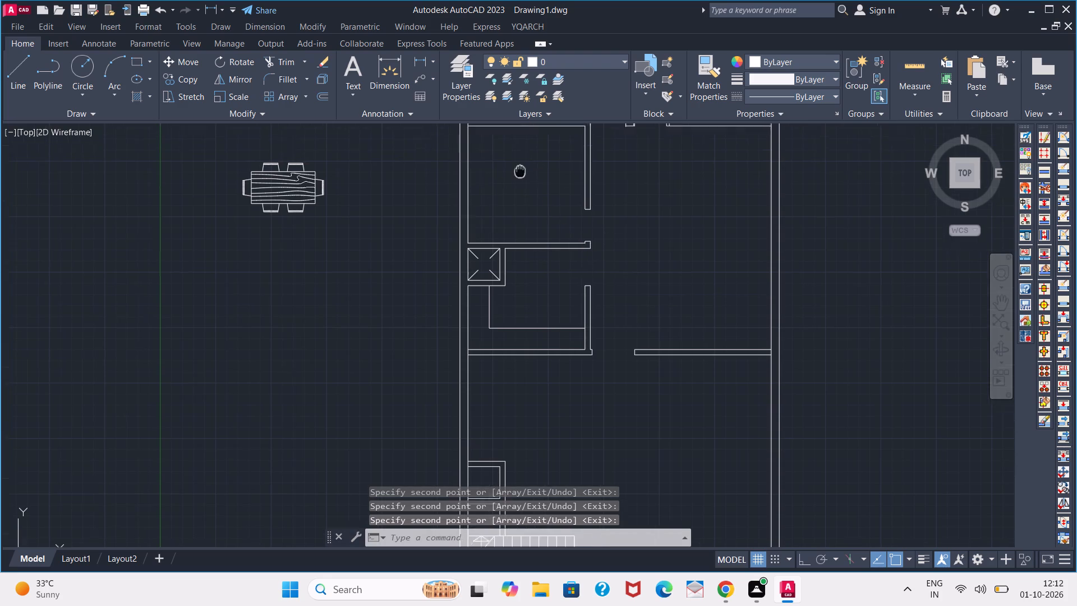
middle_click_drag(521, 189, 518, 379)
scroll(531, 179, "up", 2)
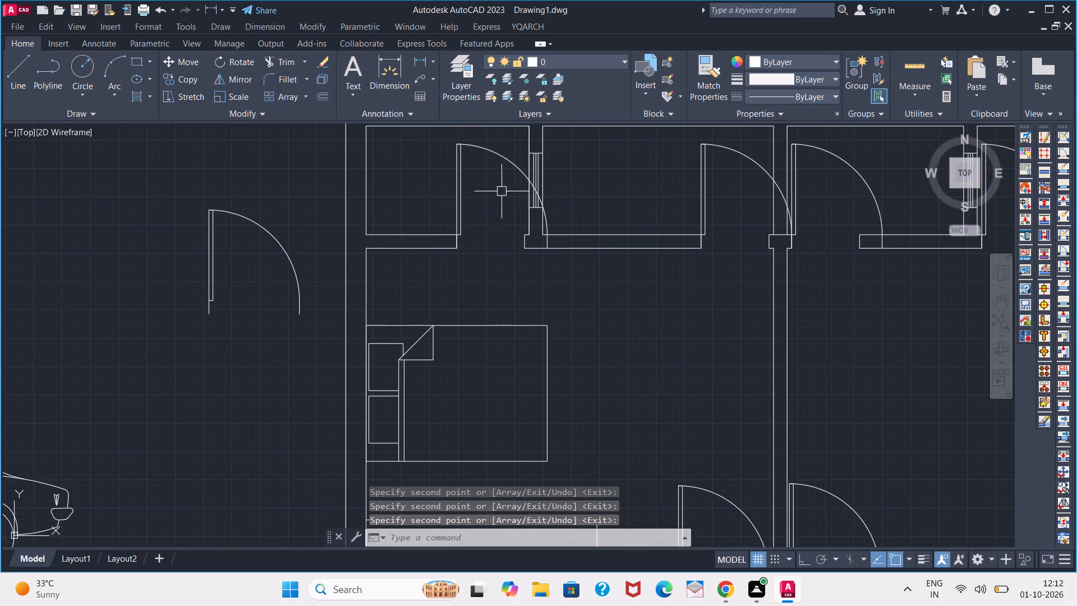
left_click(468, 201)
left_click(458, 205)
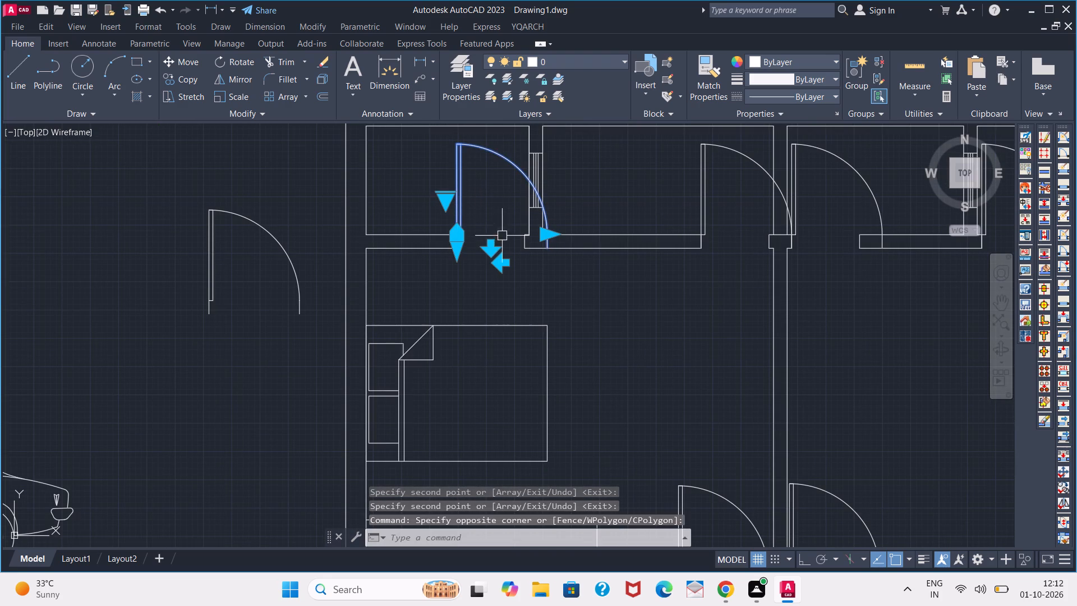
left_click(504, 264)
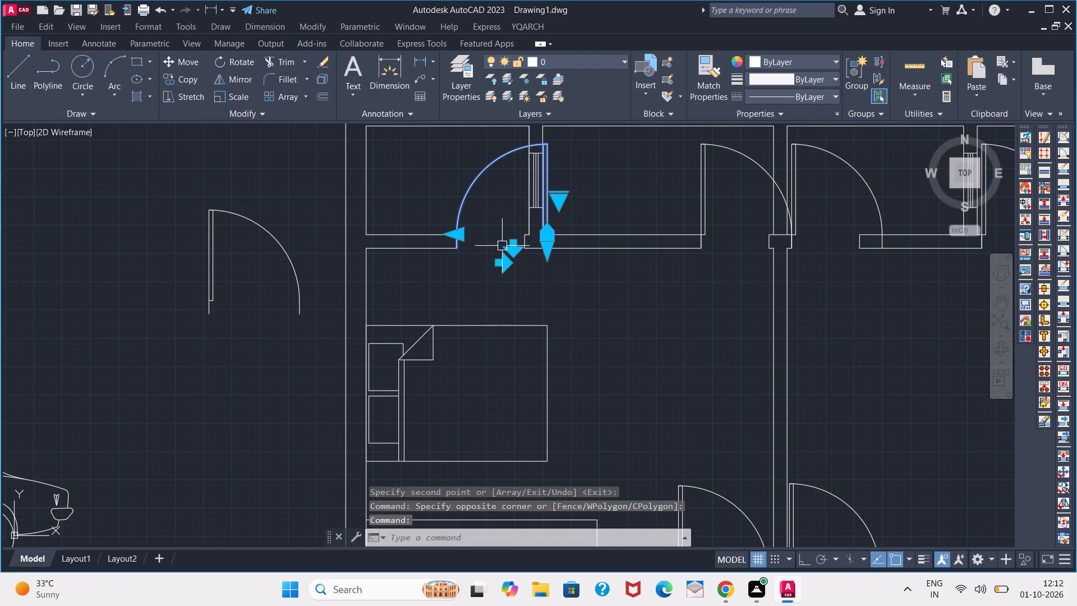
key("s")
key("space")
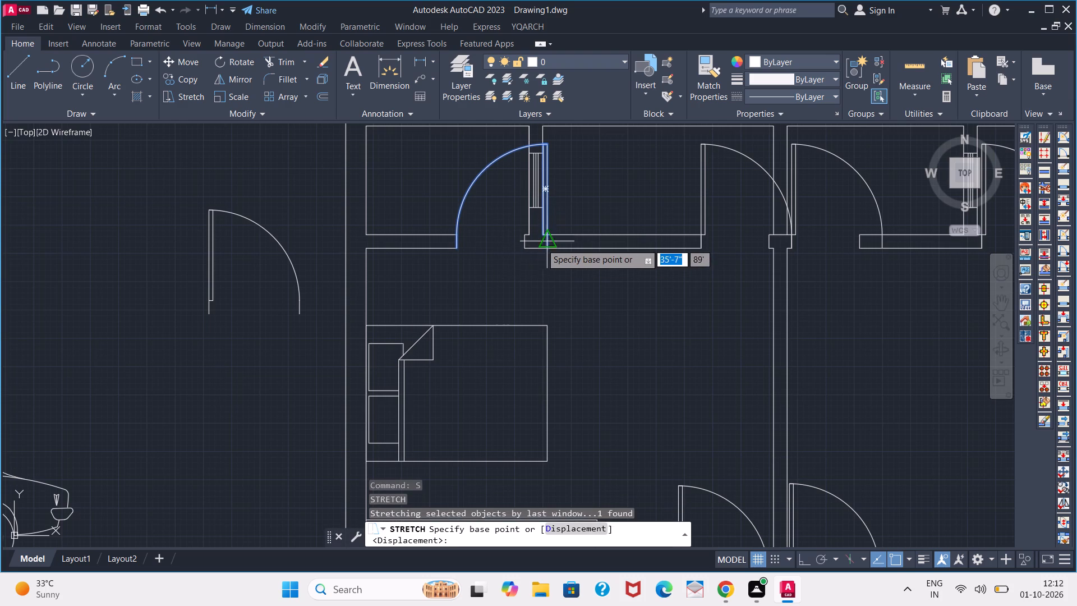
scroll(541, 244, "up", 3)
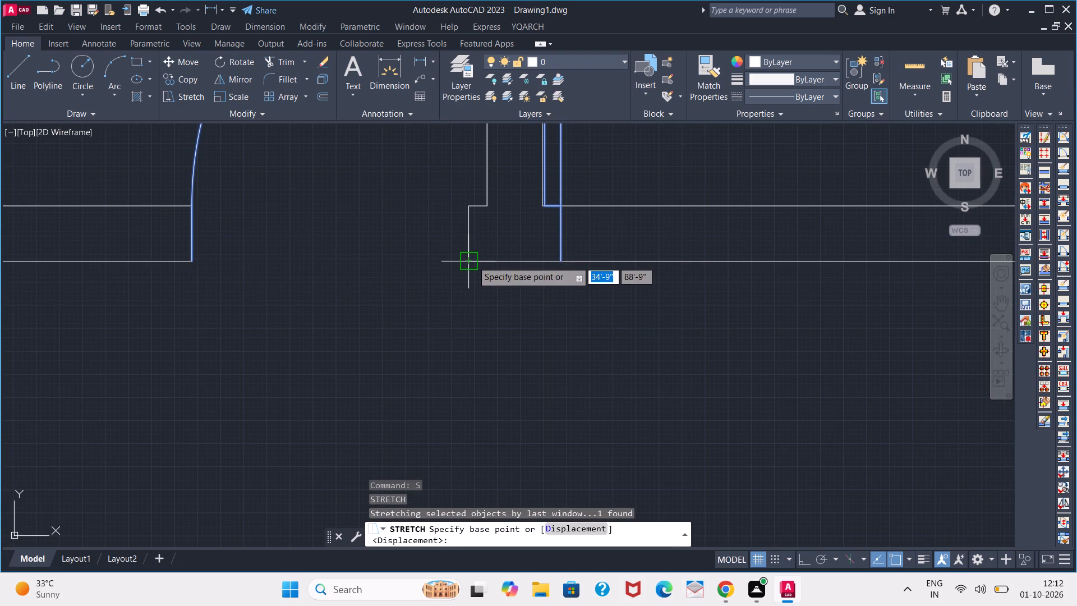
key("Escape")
Move the upper-left corner room's door by its lower hinge-side endpoint onto the lower wall corner at the hinge side of its opening.
left_click(565, 237)
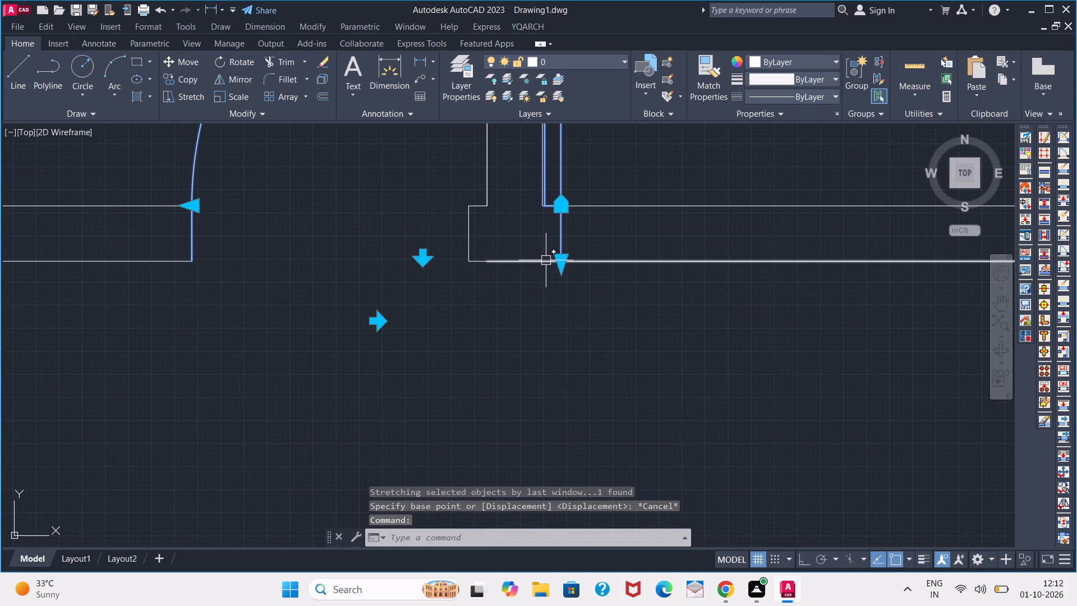
key("m")
key("Return")
left_click(559, 259)
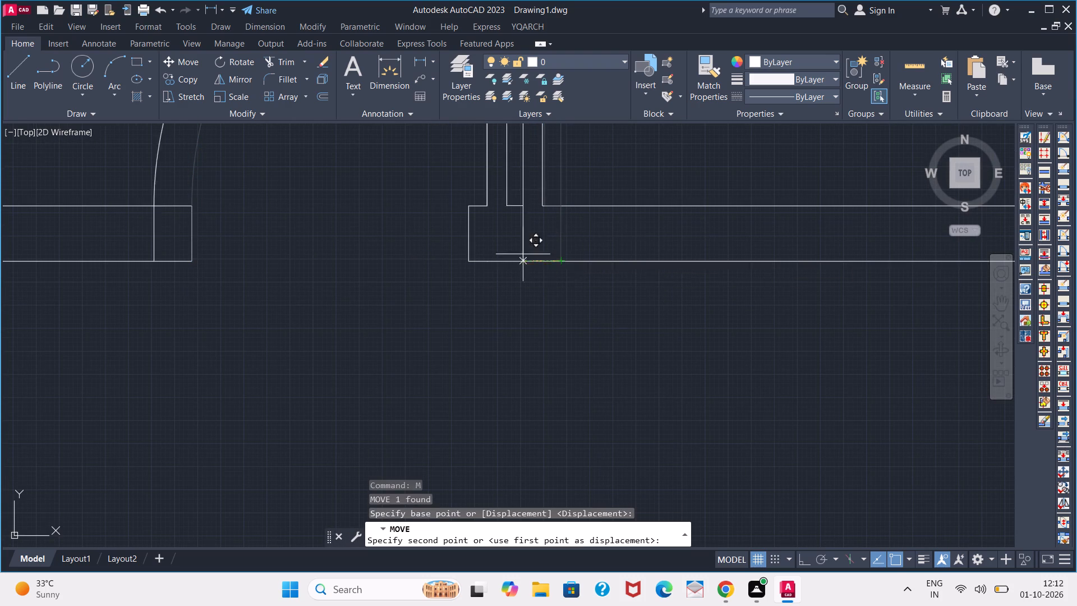
left_click(468, 254)
key("space")
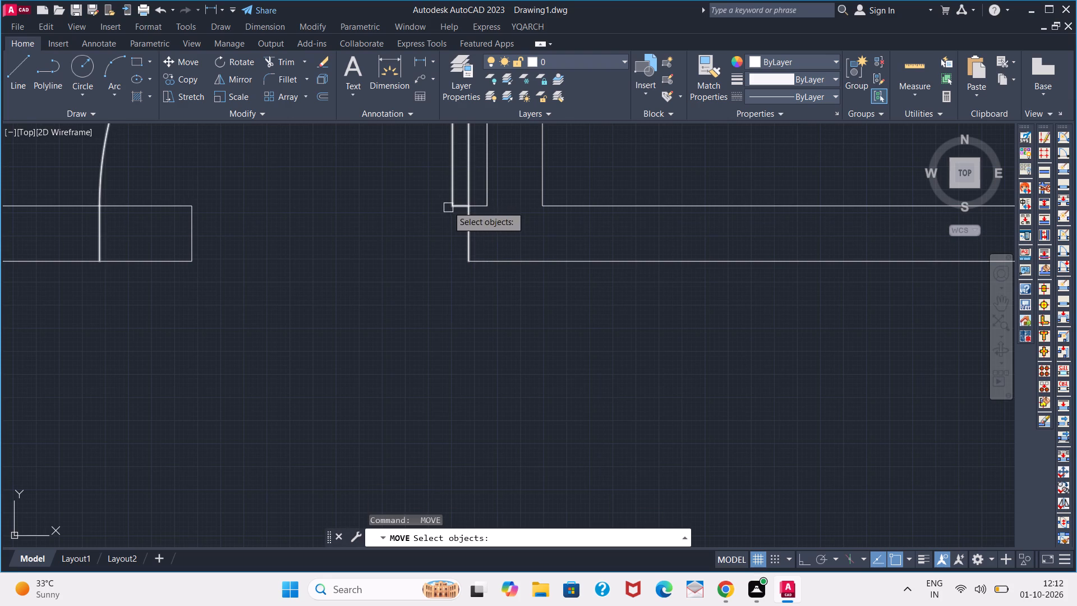
key("space")
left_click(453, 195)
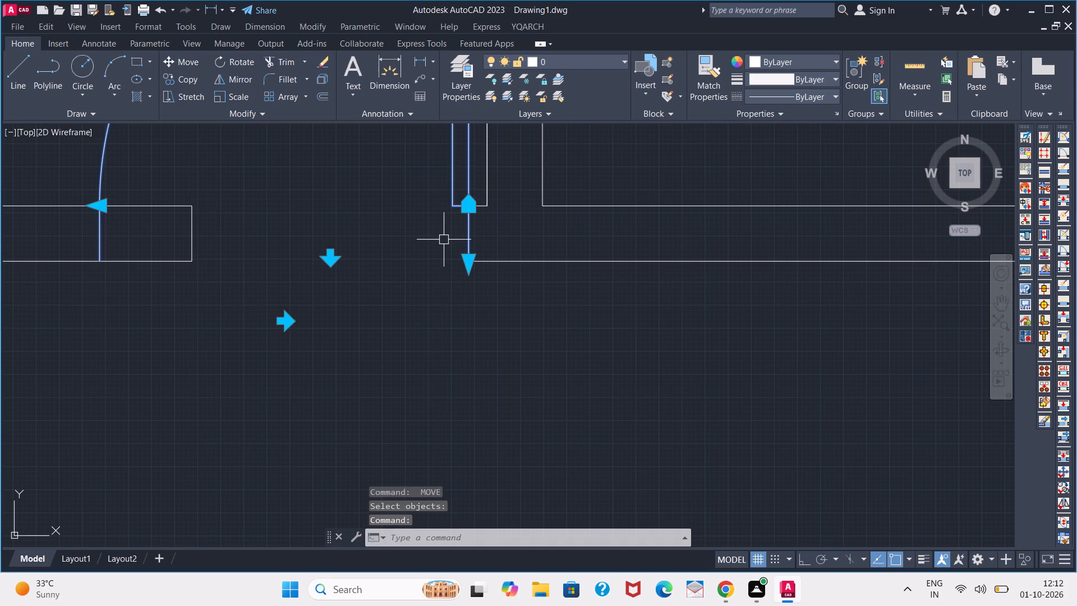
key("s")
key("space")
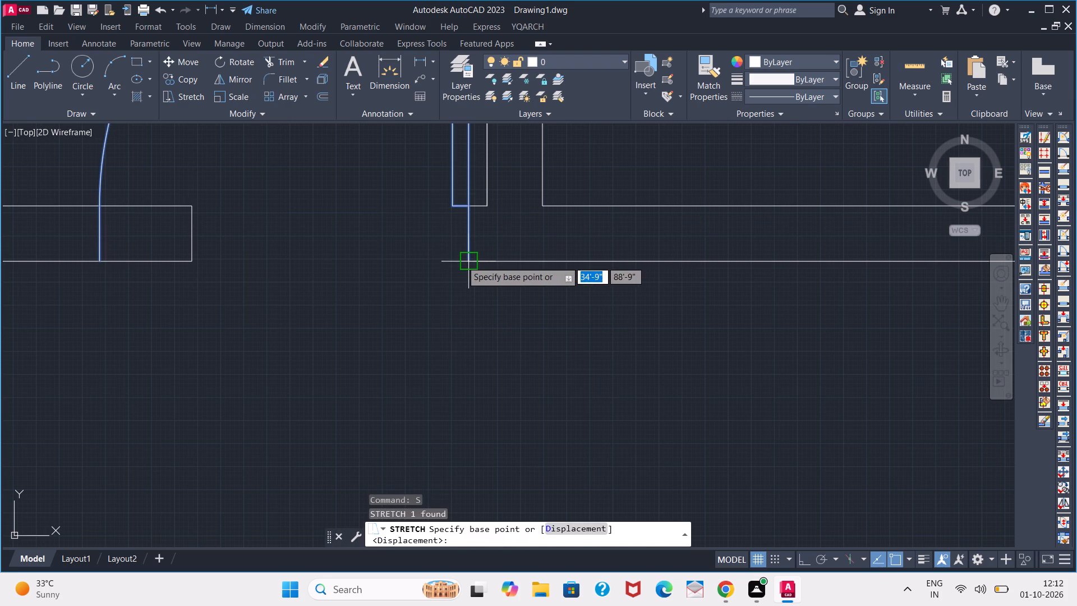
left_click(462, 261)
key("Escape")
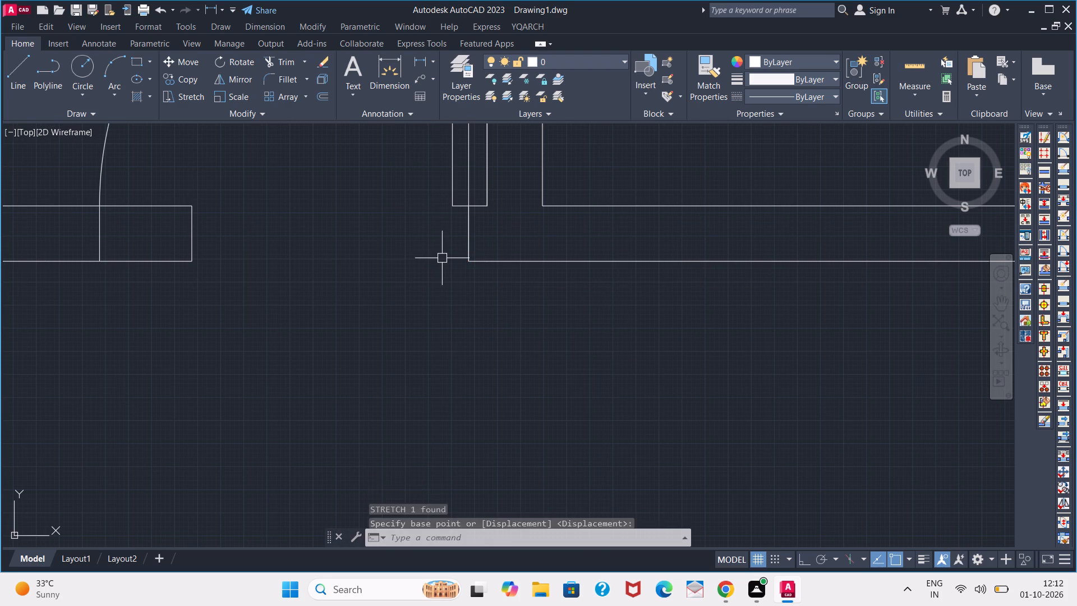
Scale down the upper-left corner room's door from its lower hinge-side endpoint until its swing spans just the opening width.
left_click(461, 238)
left_click(446, 198)
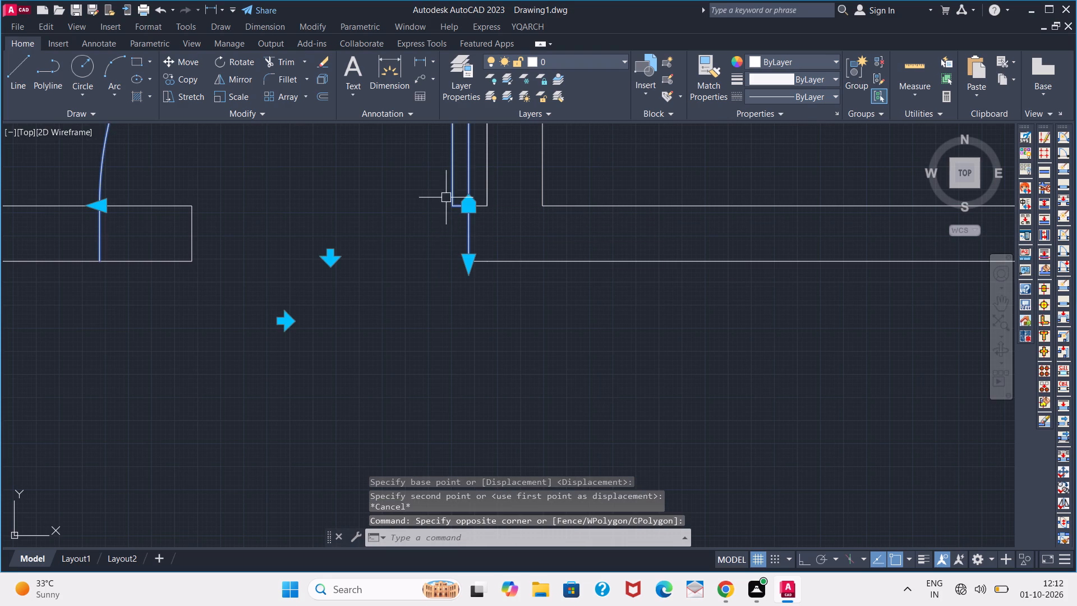
type("SC")
key("space")
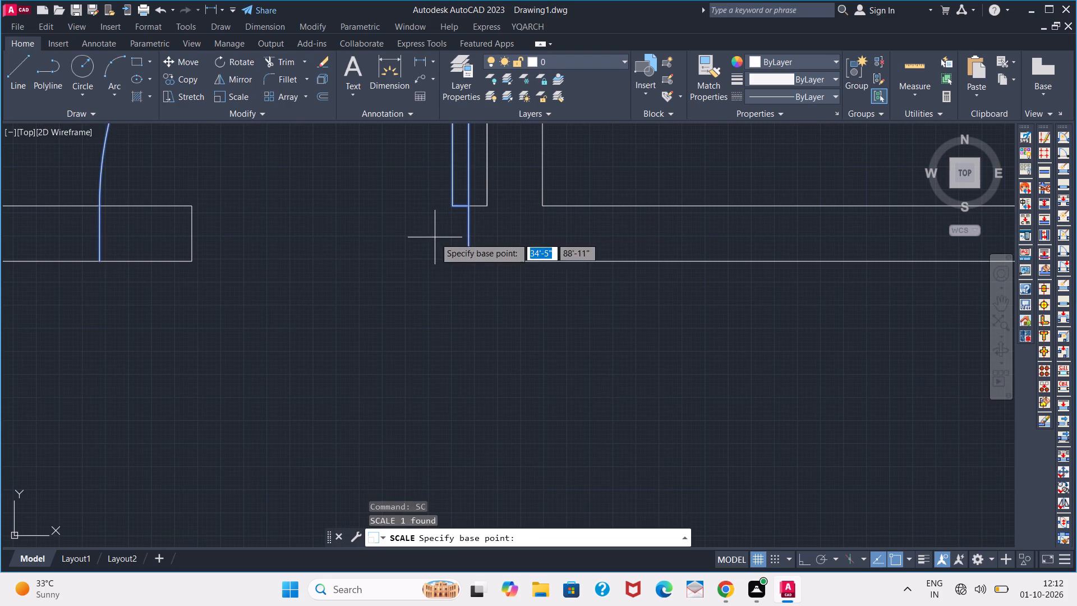
left_click(468, 267)
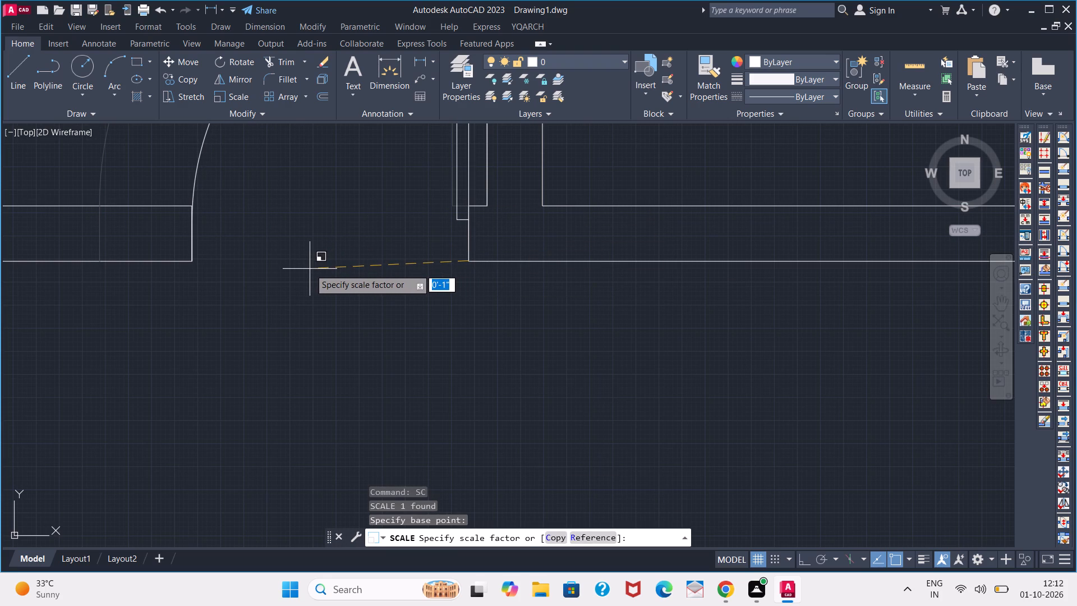
left_click(310, 269)
key("space")
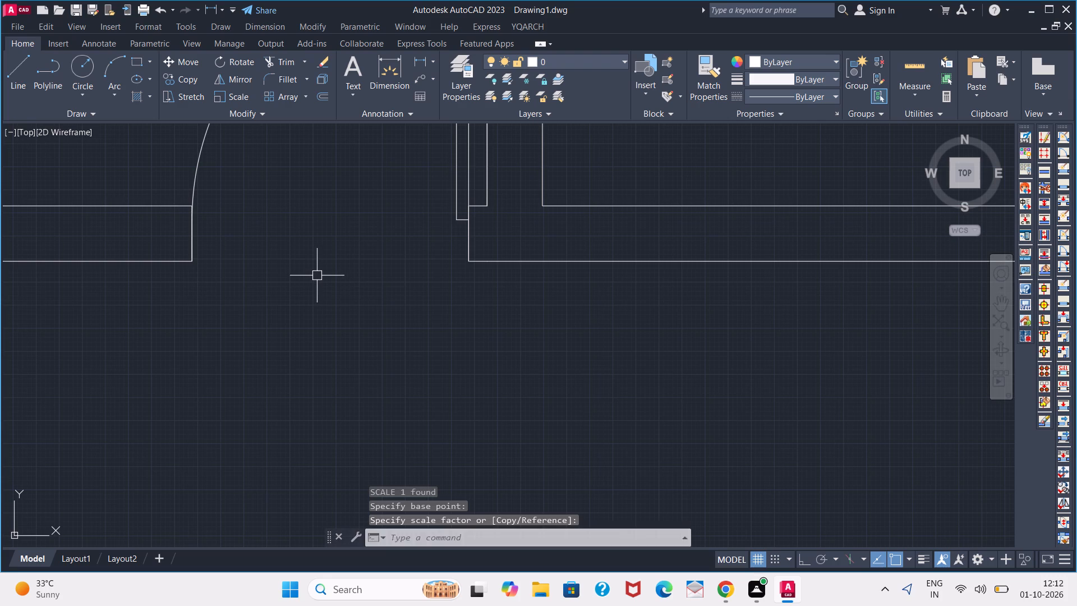
scroll(355, 307, "down", 4)
key("space")
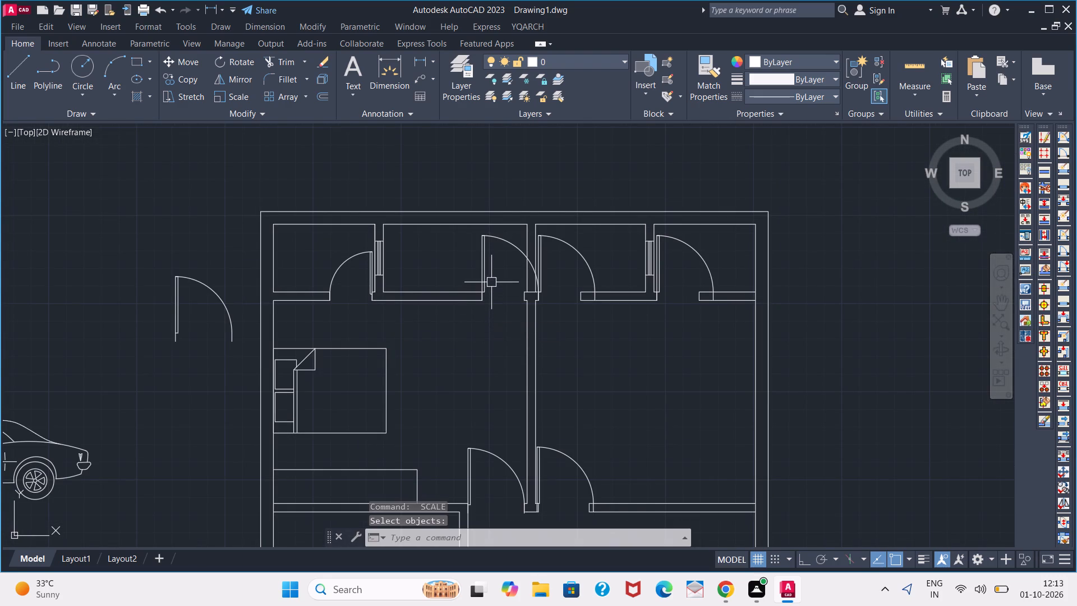
Flip the door in the upper opening left of the central wall horizontally so its leaf hinges on the central wall side.
left_click(489, 278)
scroll(508, 297, "up", 2)
left_click(512, 324)
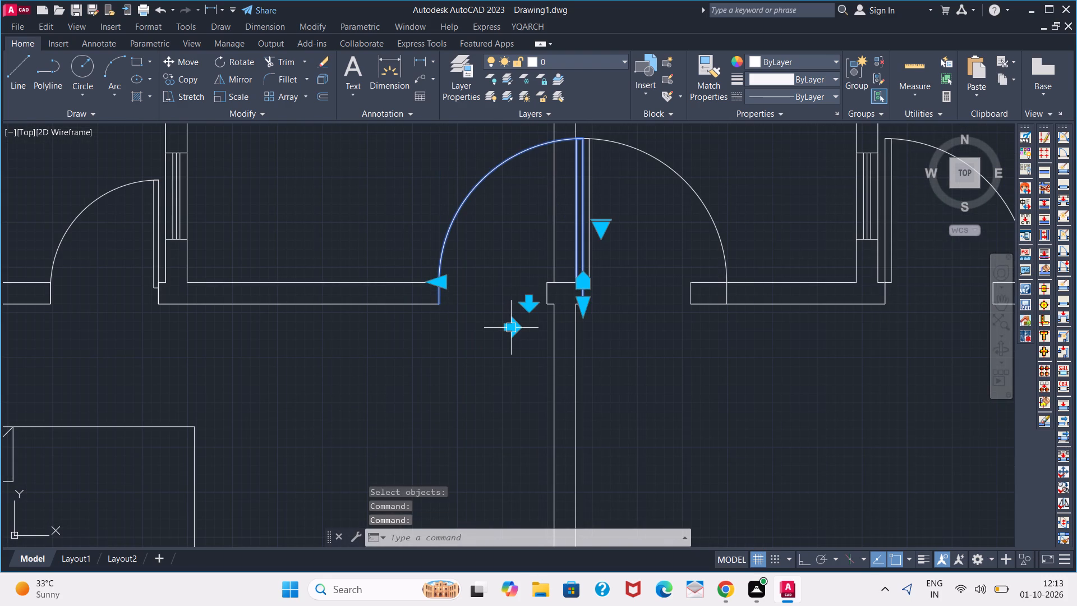
key("Escape")
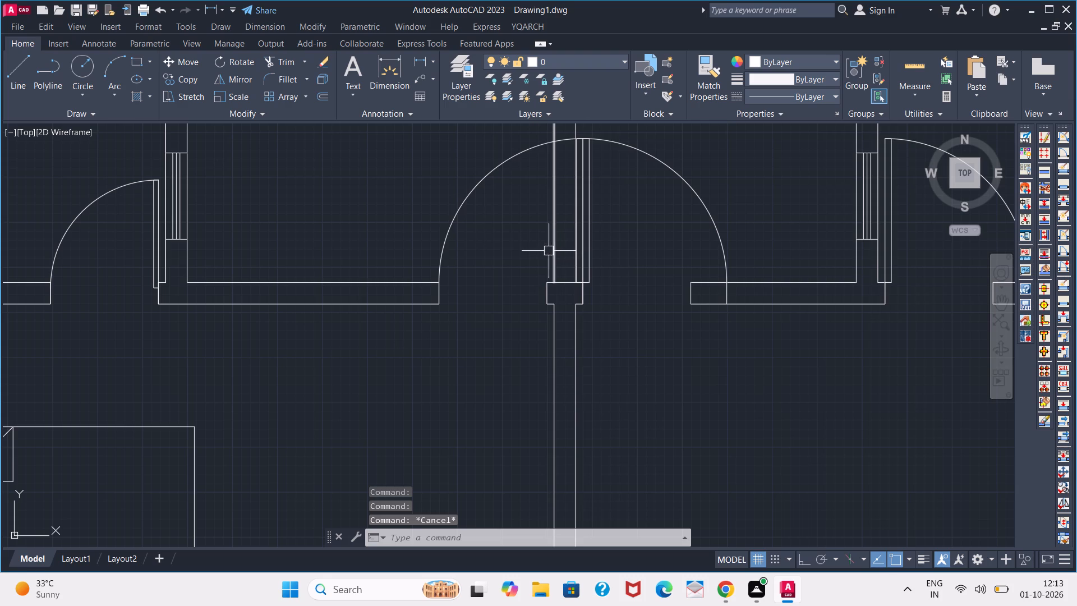
Move the flipped door by its lower hinge-side endpoint onto the lower-left corner of the central wall's projection.
left_click(449, 222)
scroll(598, 287, "up", 3)
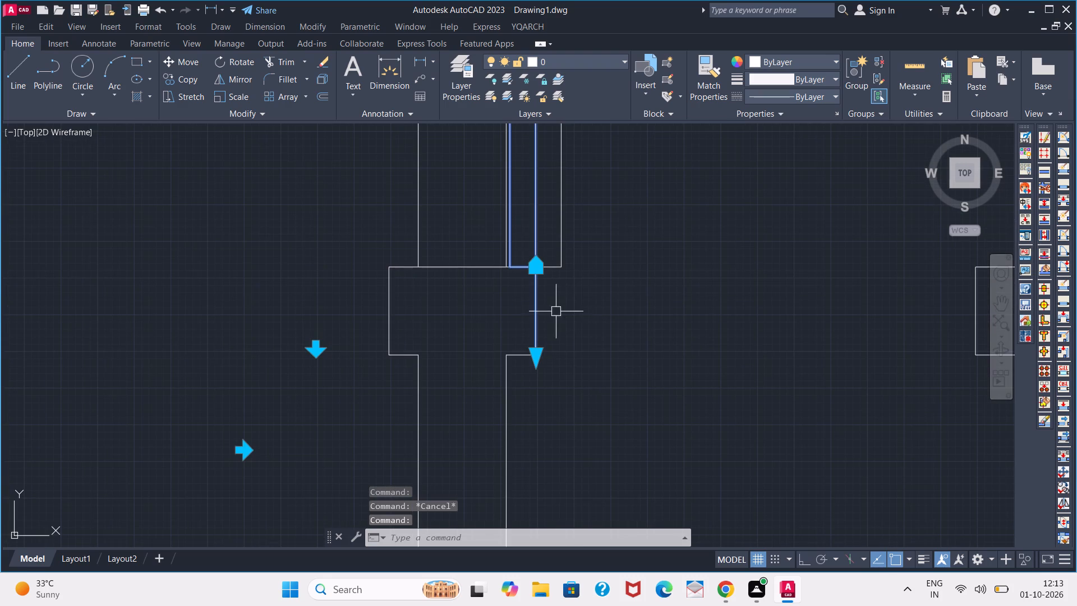
type("M")
key("space")
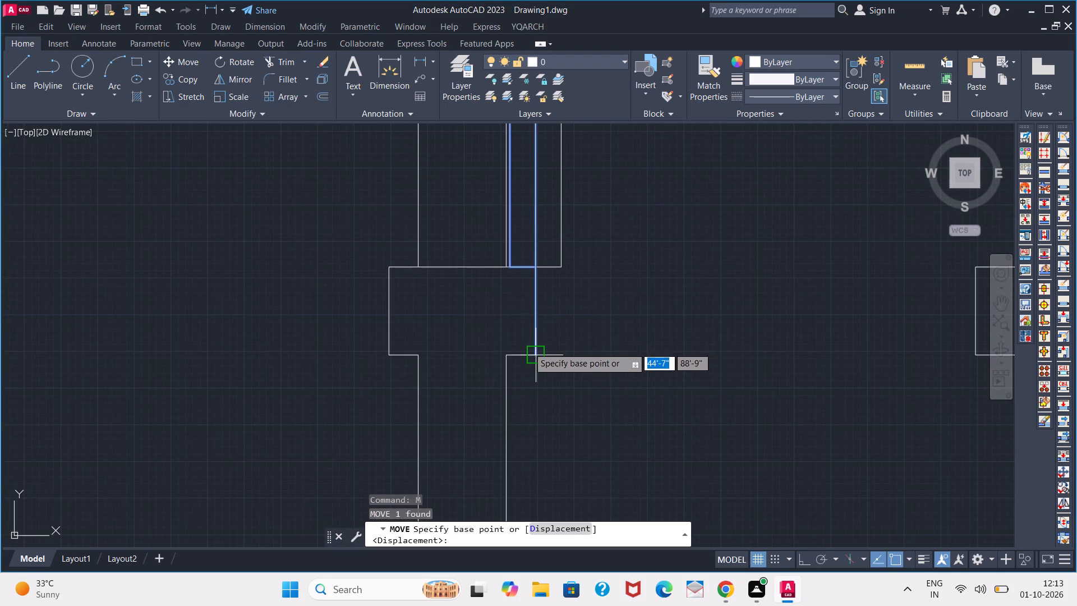
left_click(528, 348)
left_click(391, 355)
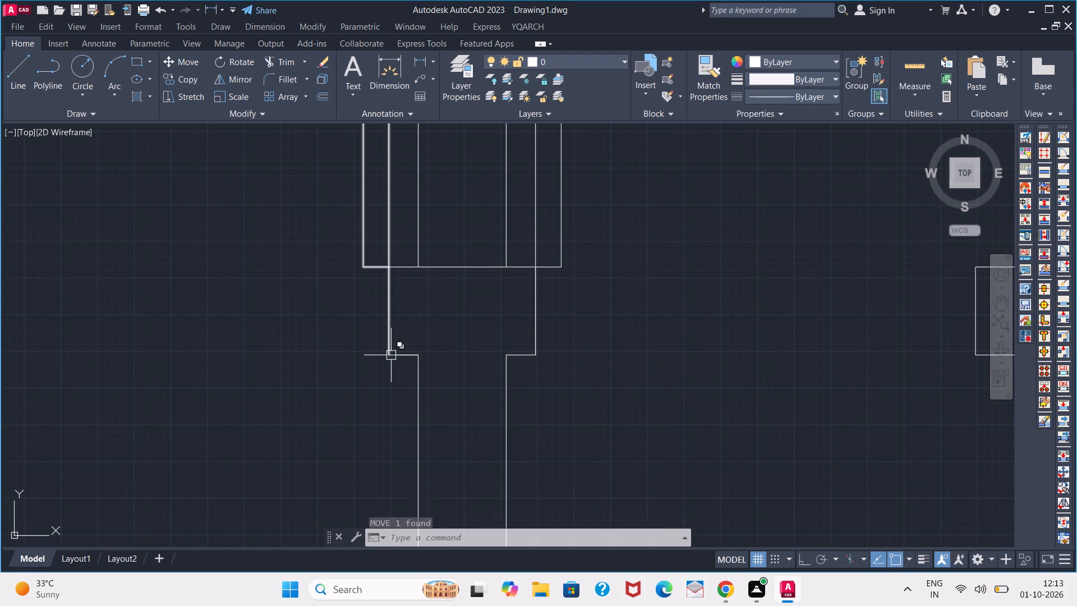
key("space")
key("space")
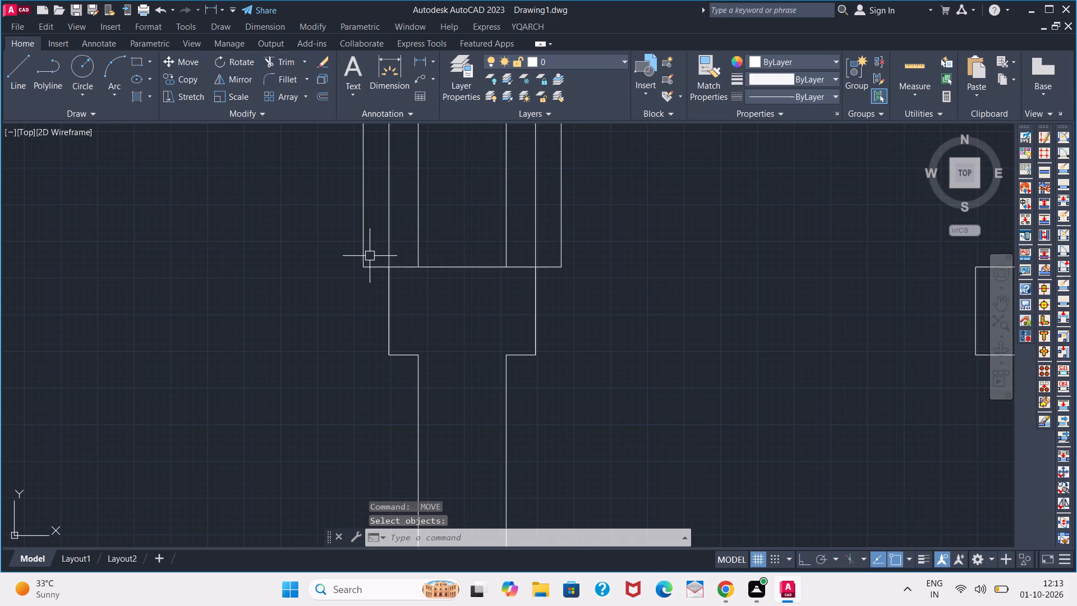
Scale down that door from its lower hinge-side endpoint so its swing ends at the opposite wall end.
left_click(361, 261)
type("SC")
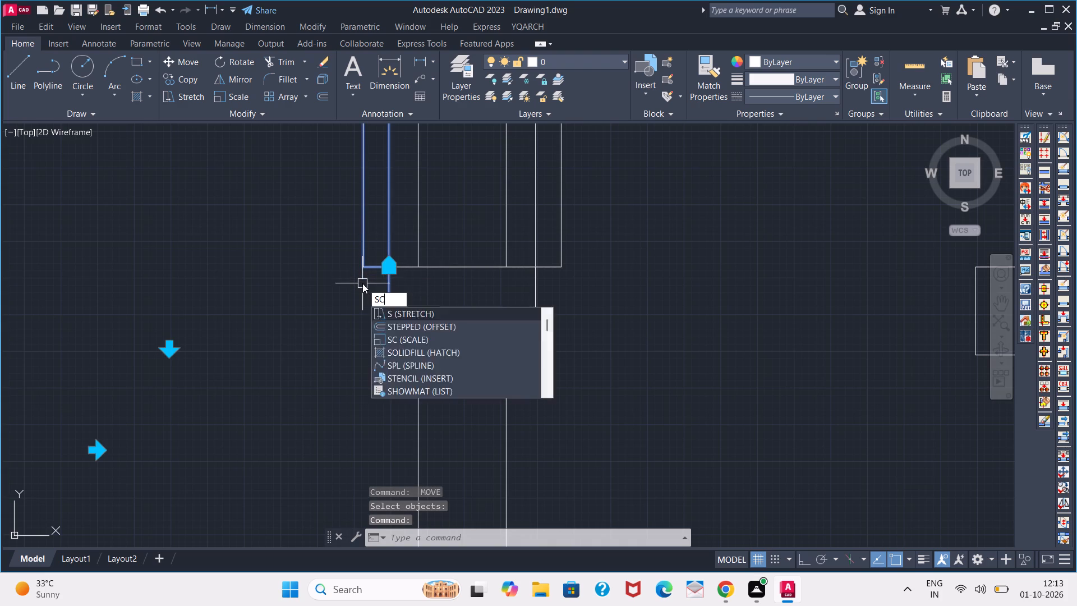
key("space")
scroll(393, 352, "down", 2)
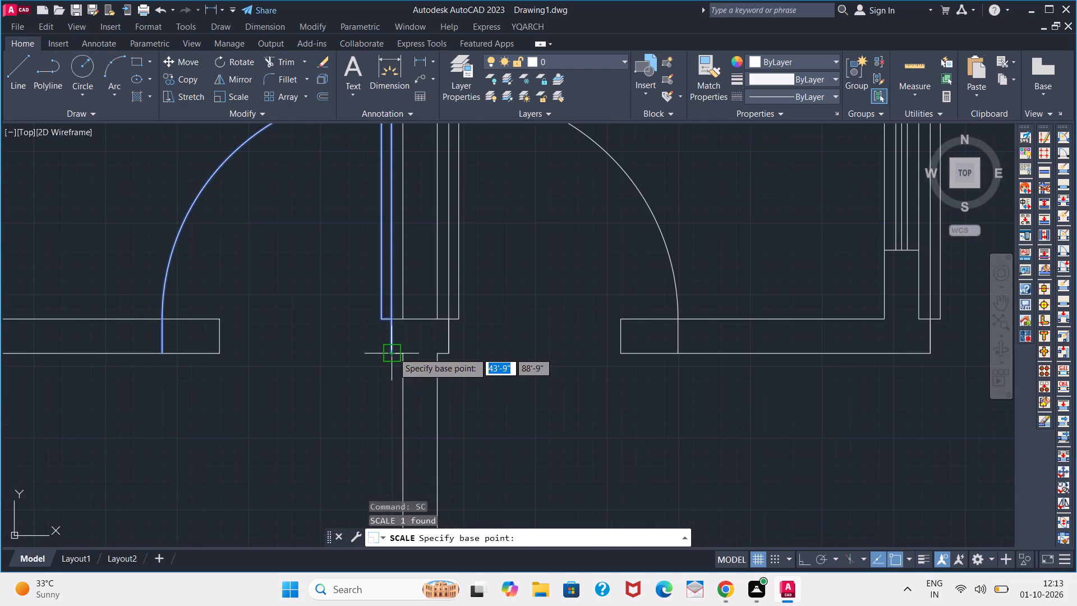
left_click(393, 352)
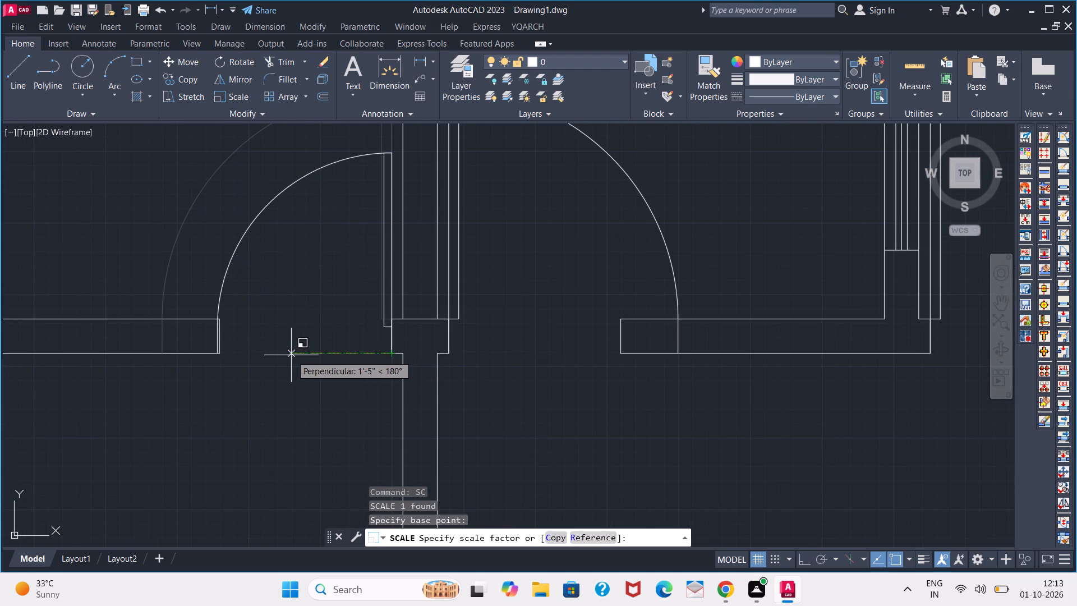
left_click(292, 355)
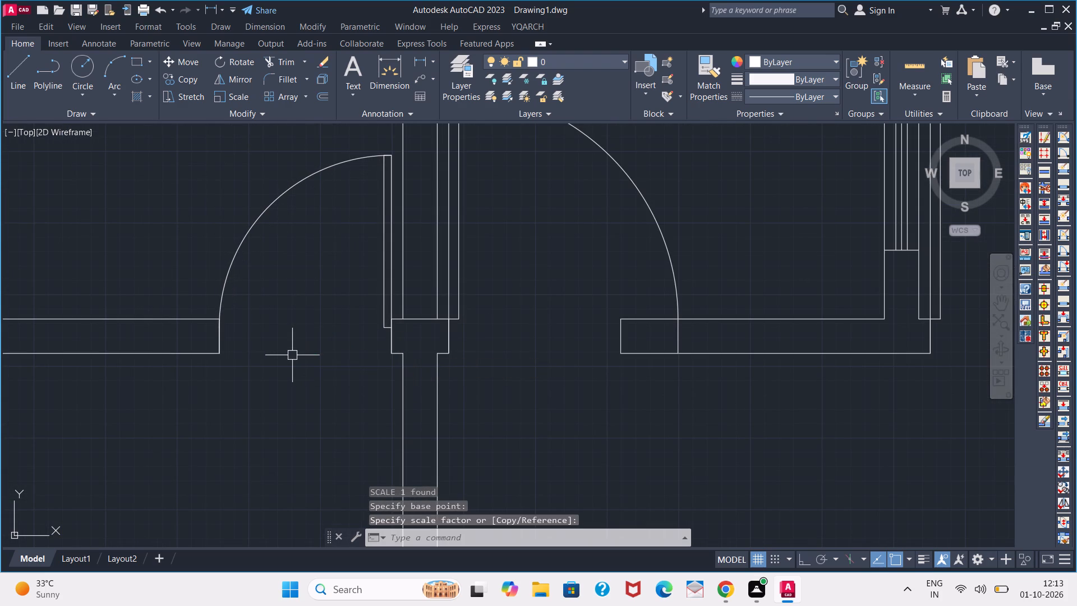
key("space")
key("space")
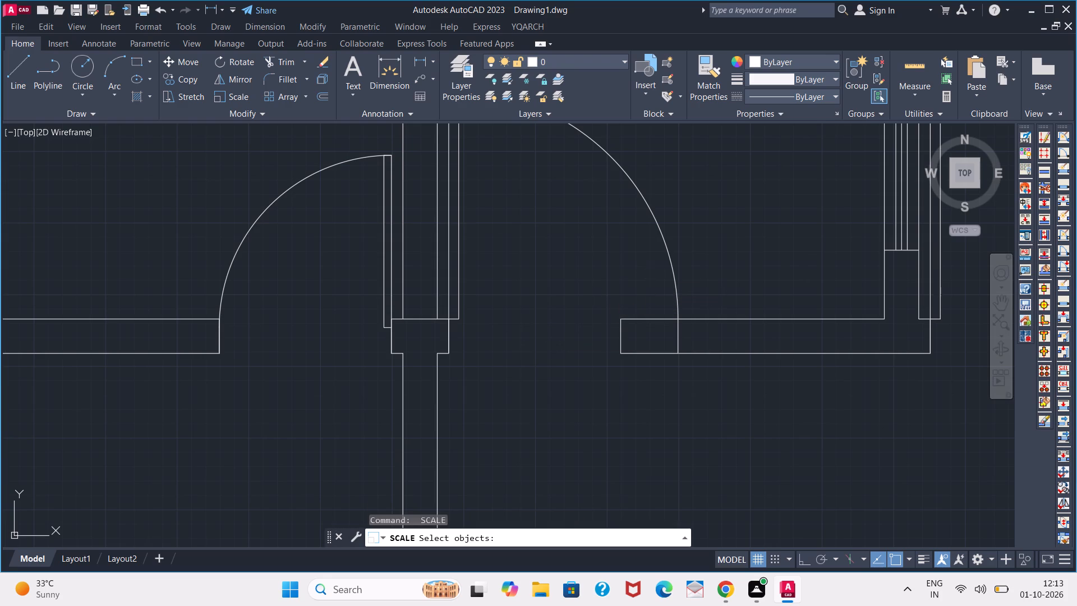
Delete the oversized door in the upper opening right of the central wall.
left_click(665, 256)
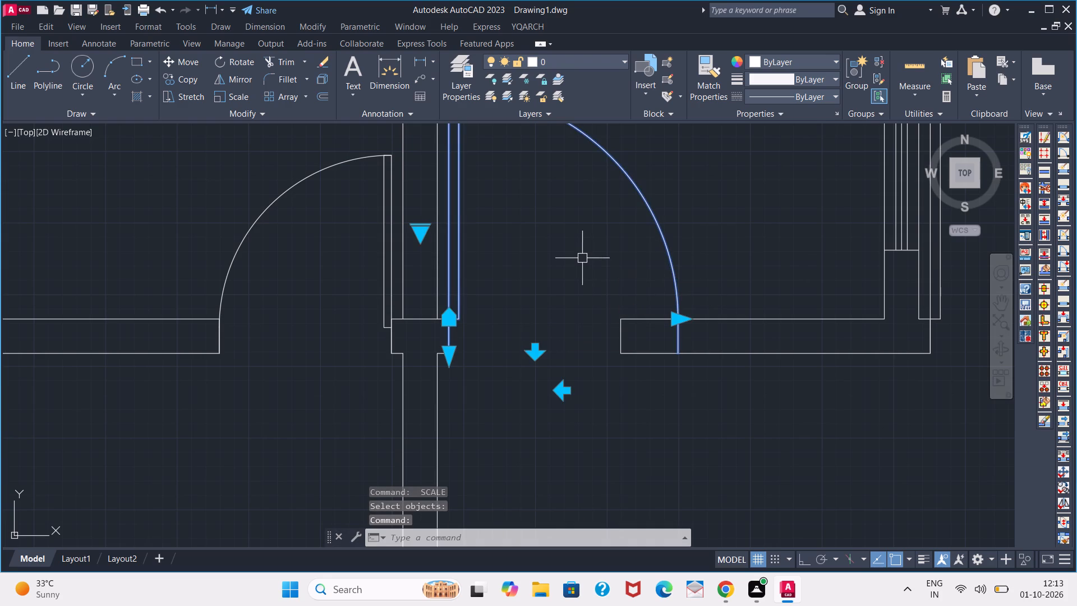
key("Delete")
With Ortho on, mirror the resized door about a vertical line through the central wall, keeping the source door.
left_click(380, 319)
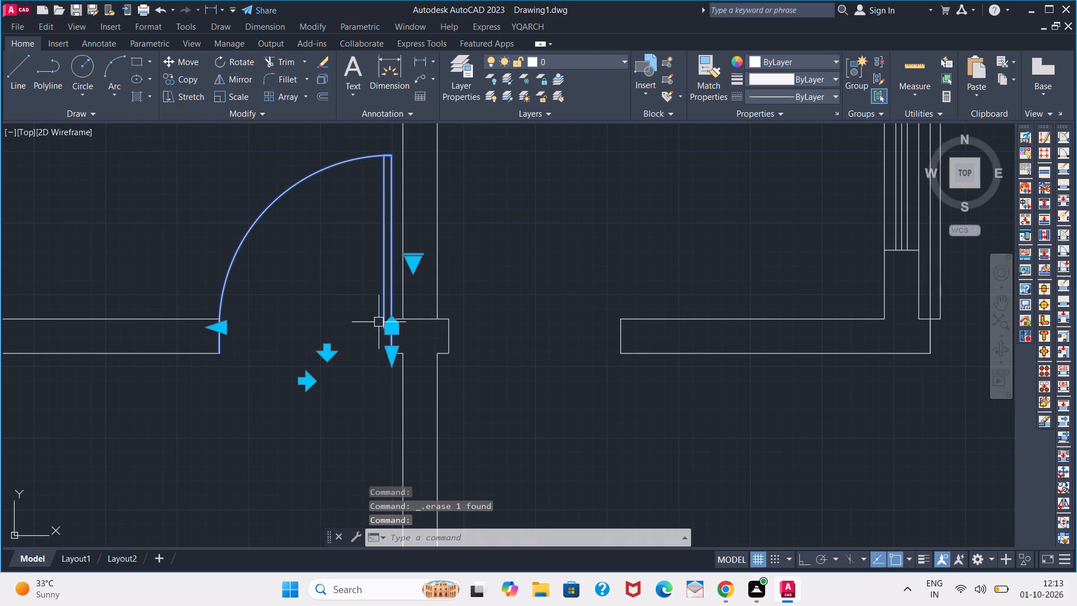
type("MI")
key("Return")
left_click(418, 347)
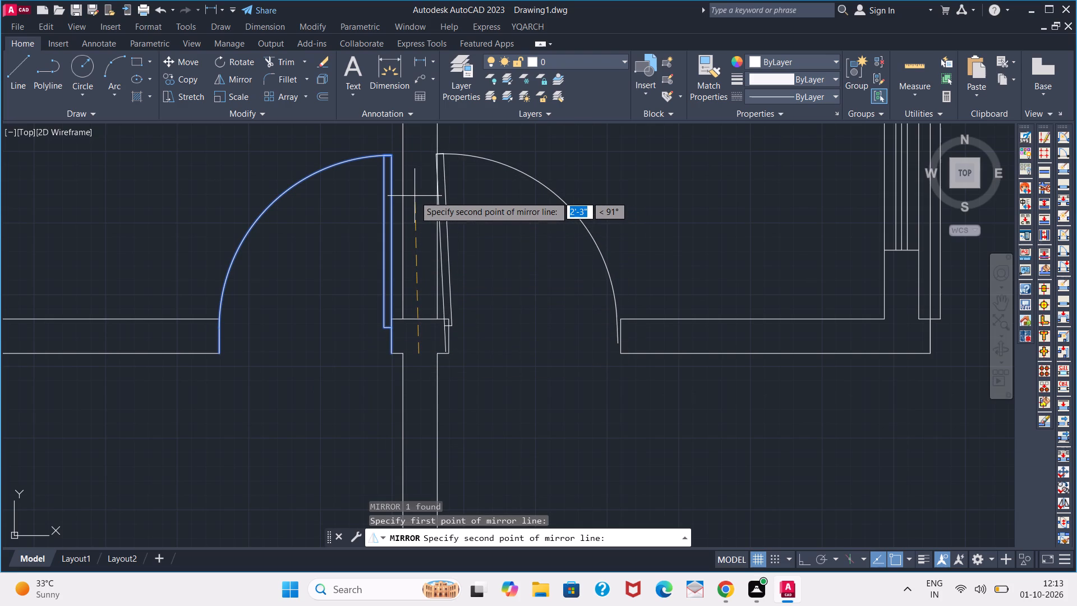
left_click(800, 559)
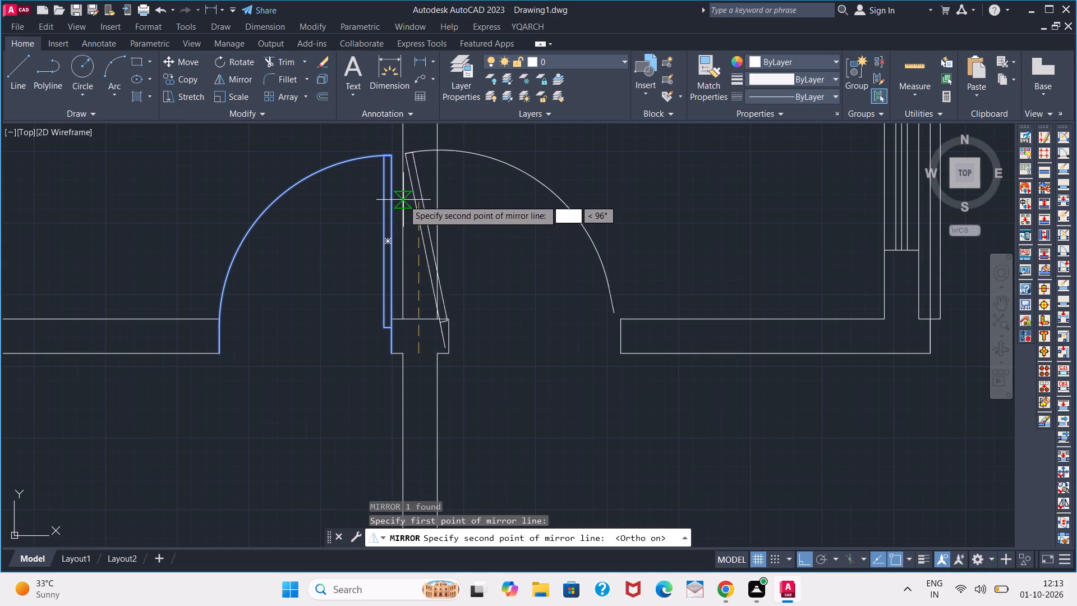
left_click(416, 191)
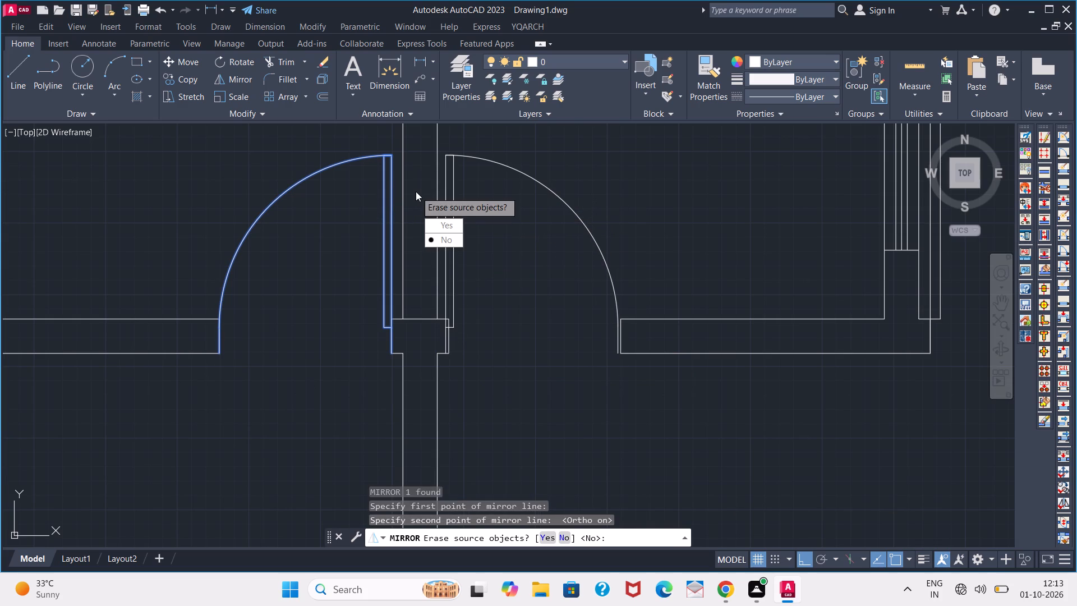
left_click_drag(439, 238, 416, 191)
Move the mirrored door by its lower hinge-side endpoint onto the lower-right corner of the central wall's projection.
scroll(458, 323, "up", 2)
left_click(444, 316)
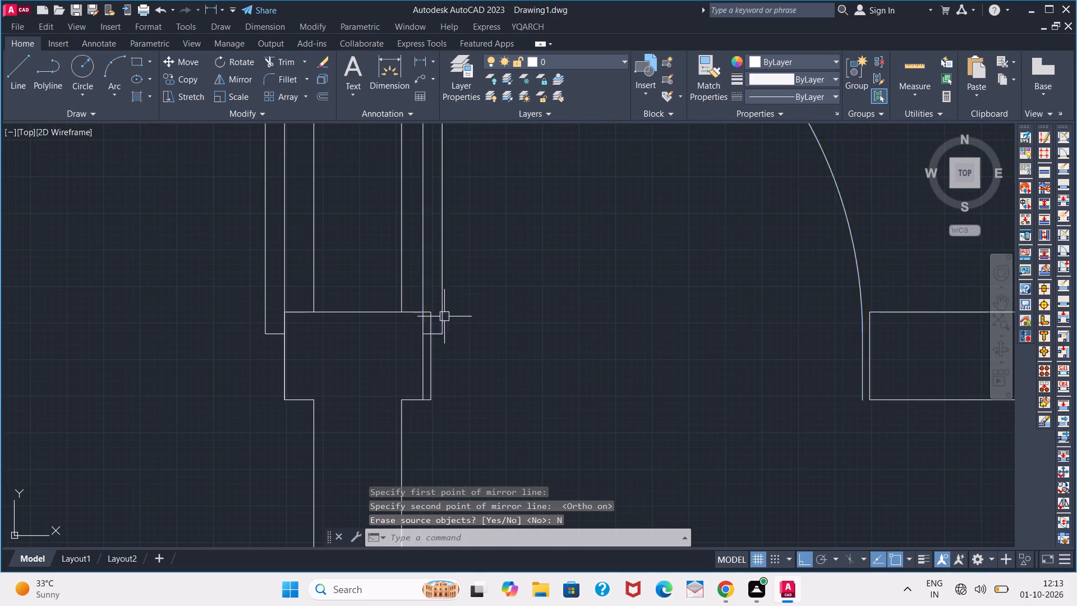
key("m")
key("Return")
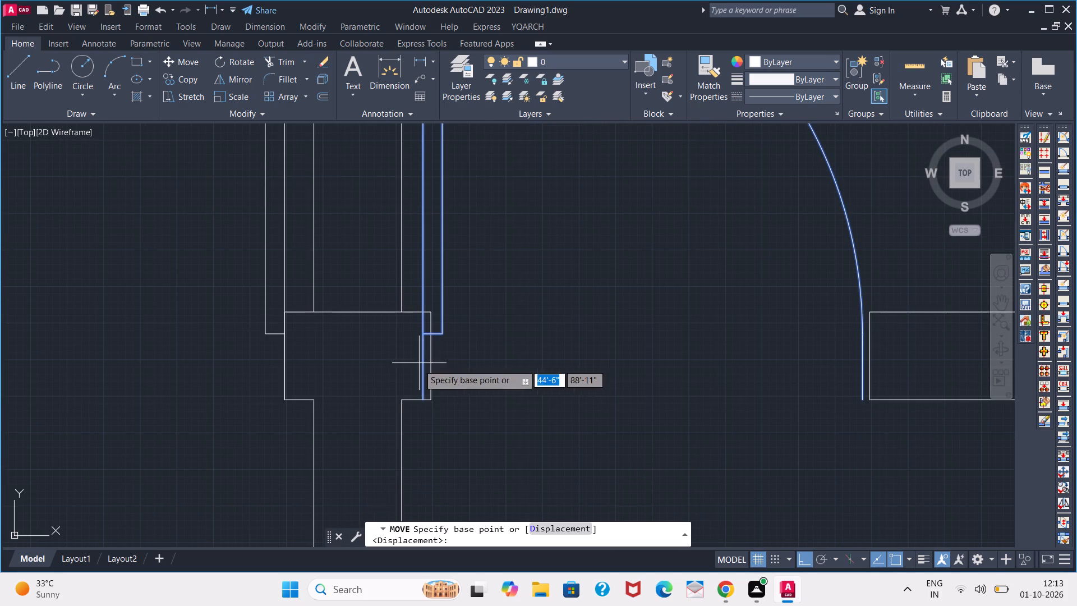
scroll(422, 402, "up", 3)
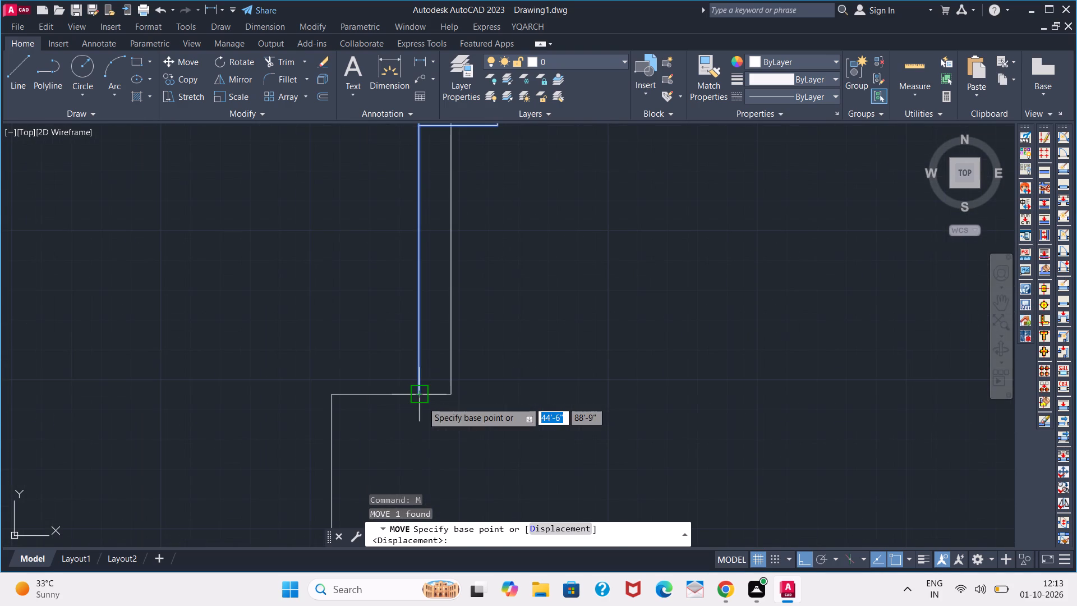
left_click(422, 402)
left_click(452, 398)
key("space")
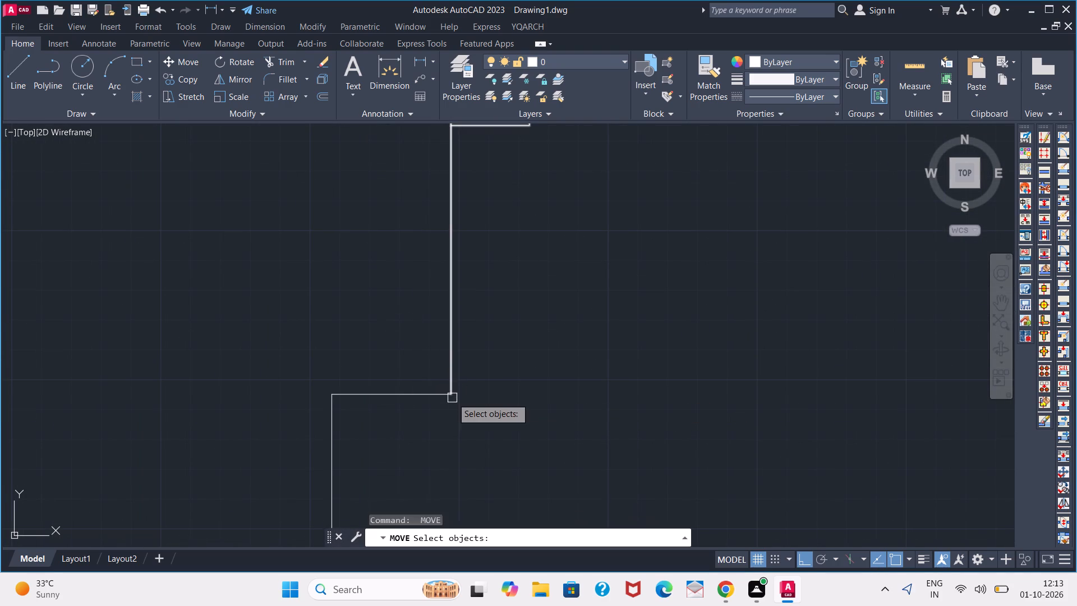
scroll(452, 398, "down", 5)
key("space")
scroll(474, 396, "down", 3)
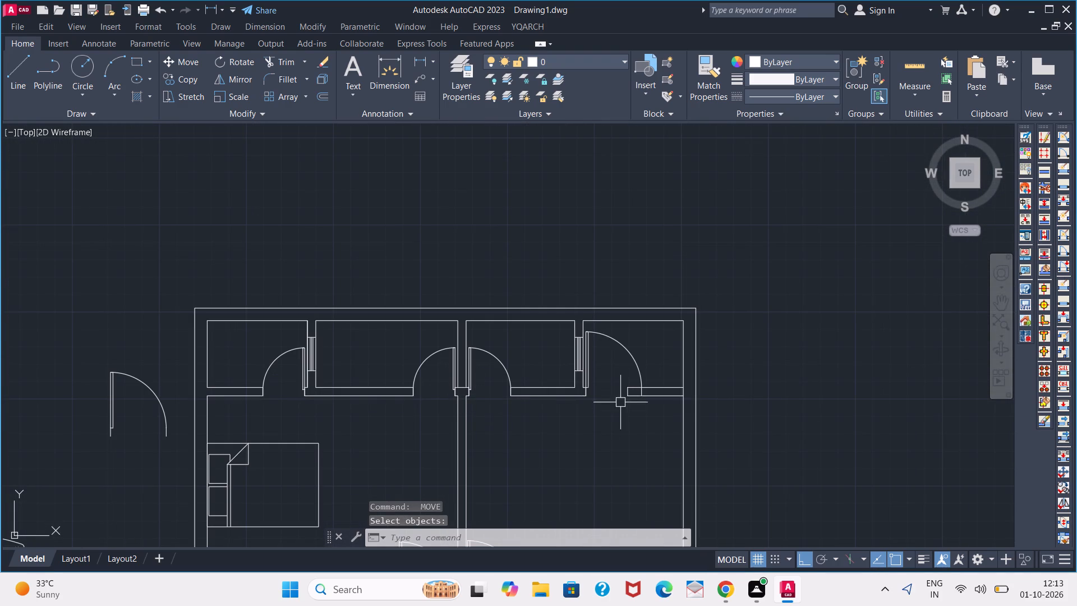
Scale down the door in the upper-right opening from its lower hinge-side endpoint so its swing ends at the opposite wall end.
scroll(623, 356, "up", 2)
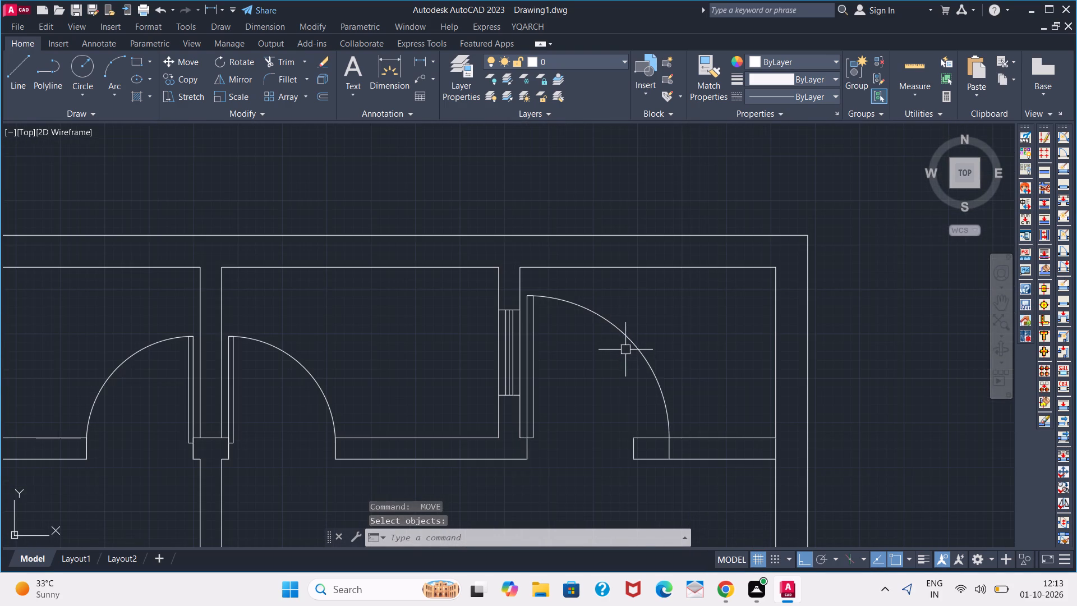
left_click(625, 348)
left_click(629, 343)
left_click(630, 340)
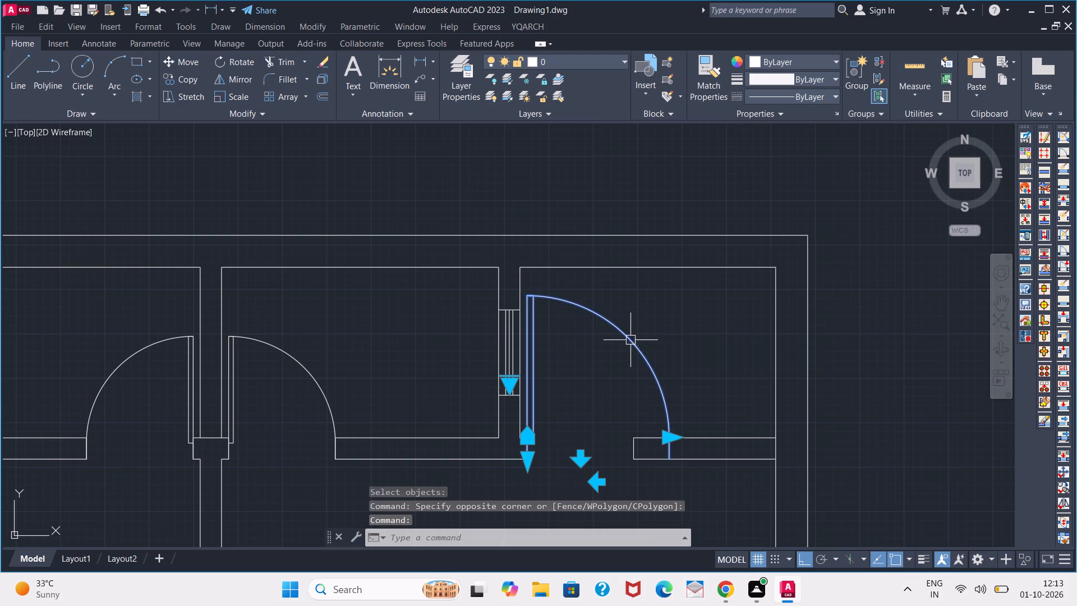
type("SC")
key("space")
left_click(527, 463)
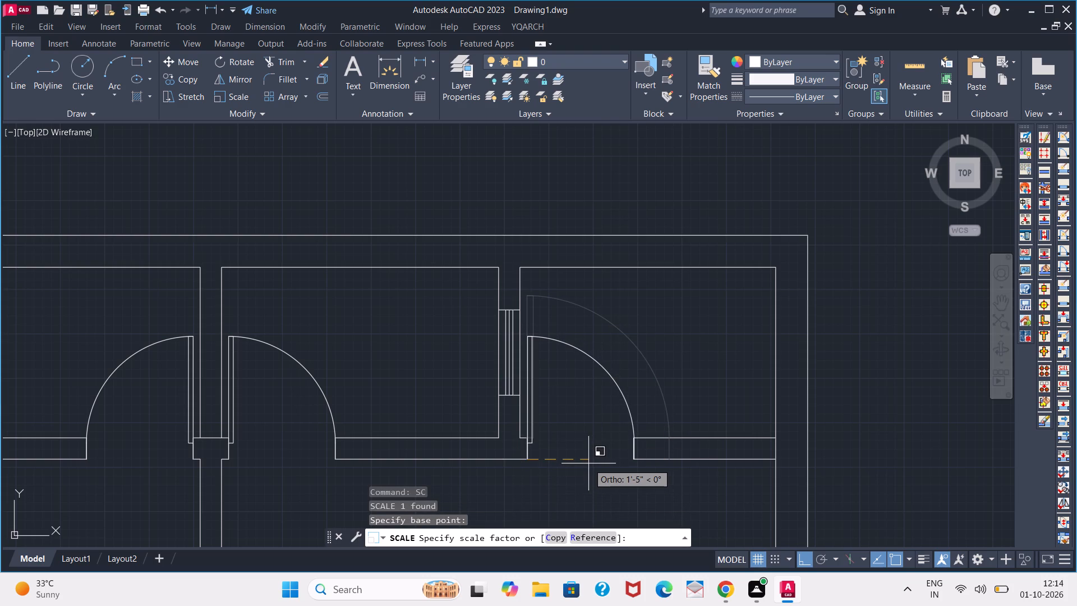
left_click(588, 463)
Flip the door in the lower opening left of the central wall so its hinge side is against that wall.
scroll(558, 463, "down", 2)
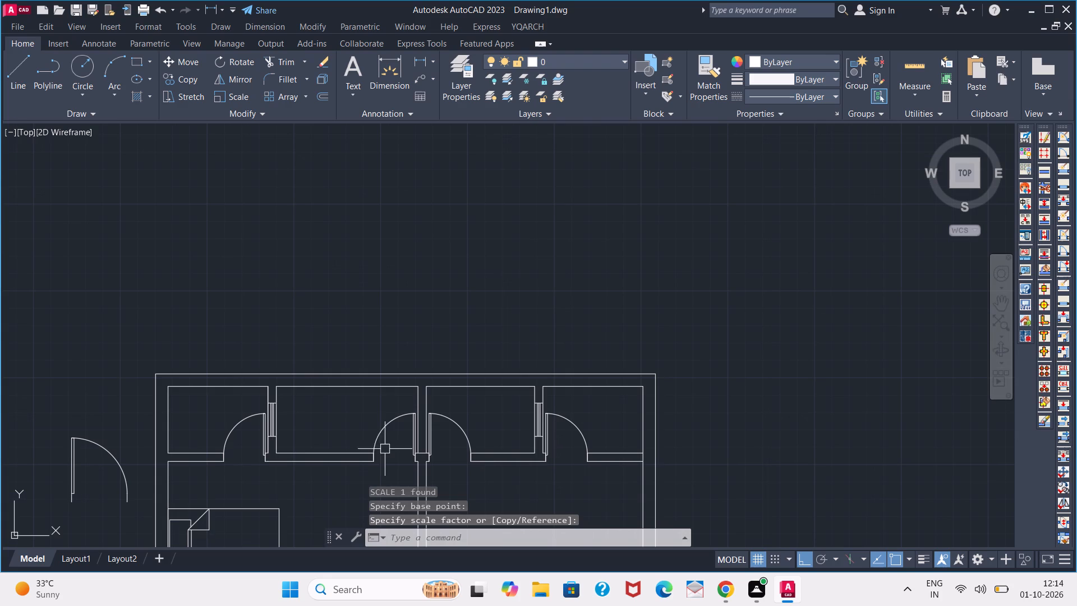
middle_click_drag(355, 401, 343, 346)
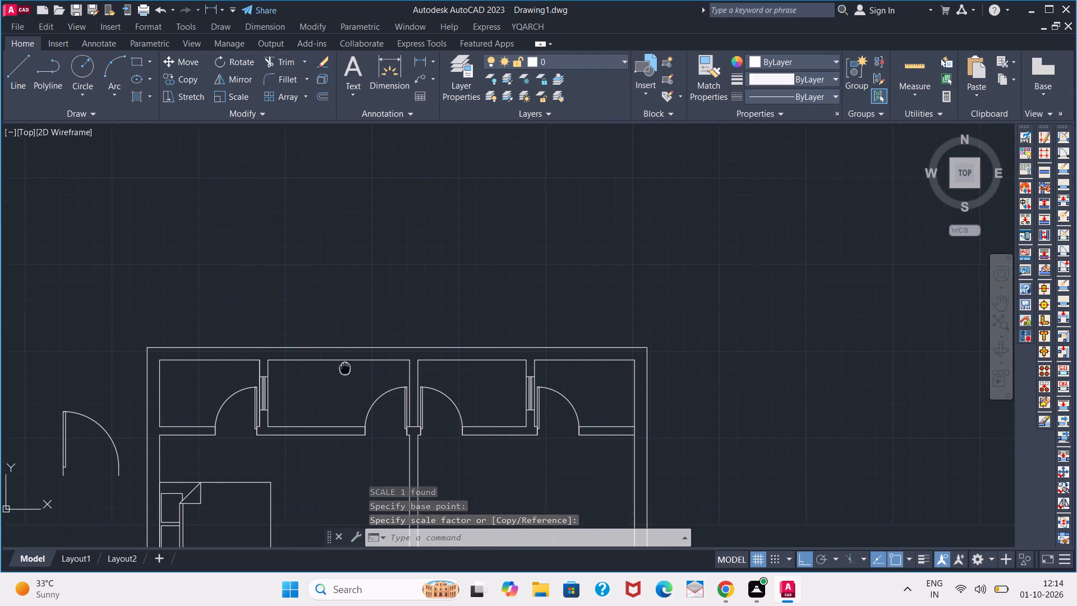
middle_click_drag(343, 346, 359, 105)
scroll(383, 352, "up", 2)
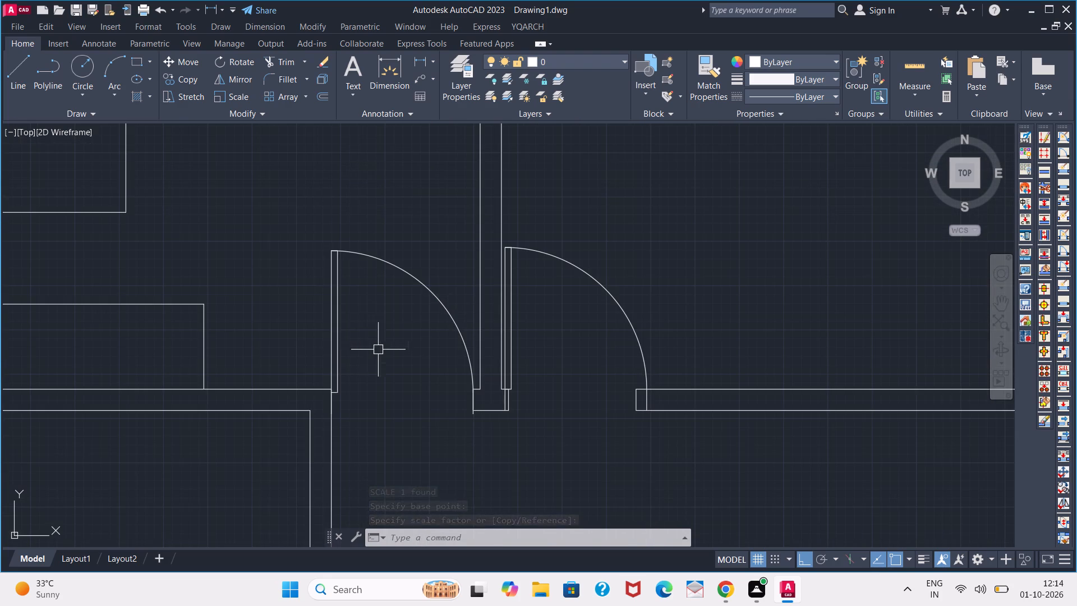
left_click(339, 342)
left_click(395, 445)
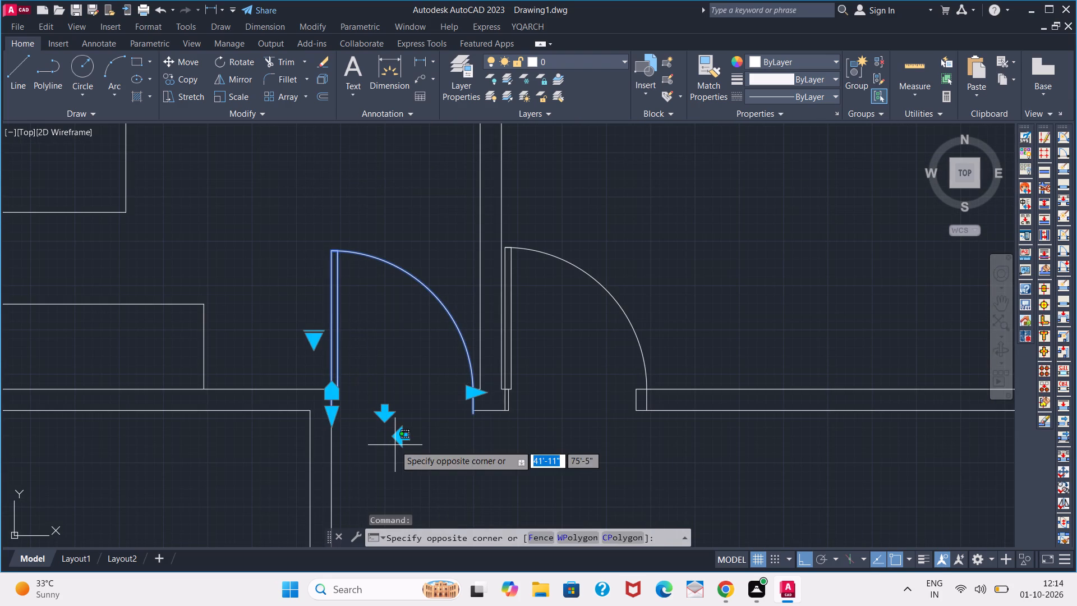
left_click(398, 440)
left_click(398, 440)
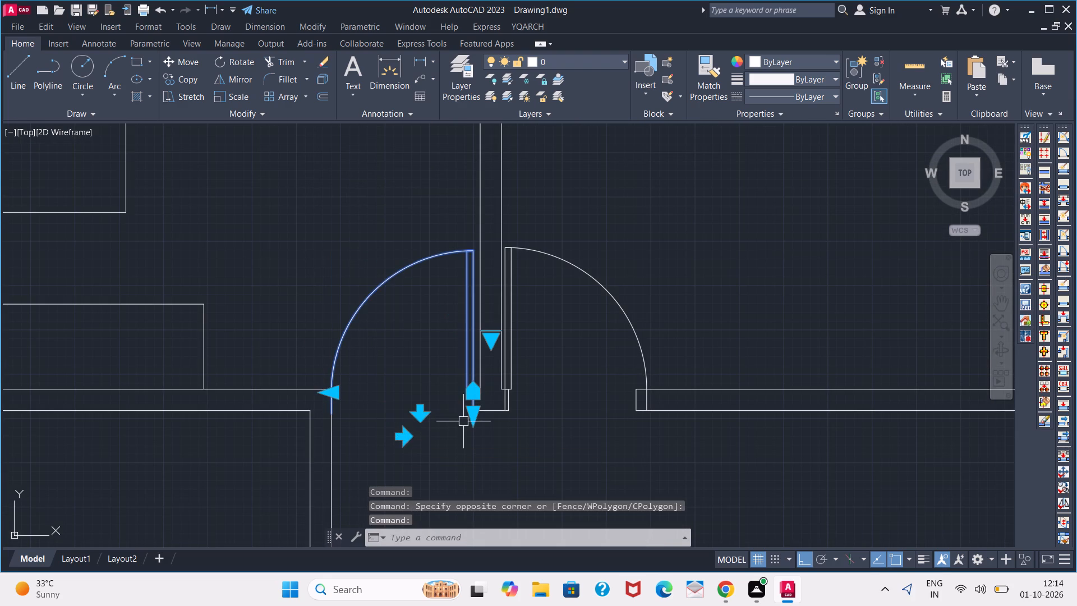
Move the flipped door by its lower hinge-side endpoint onto the lower-left corner of the central wall's bottom projection.
scroll(463, 421, "up", 1)
type("M")
key("space")
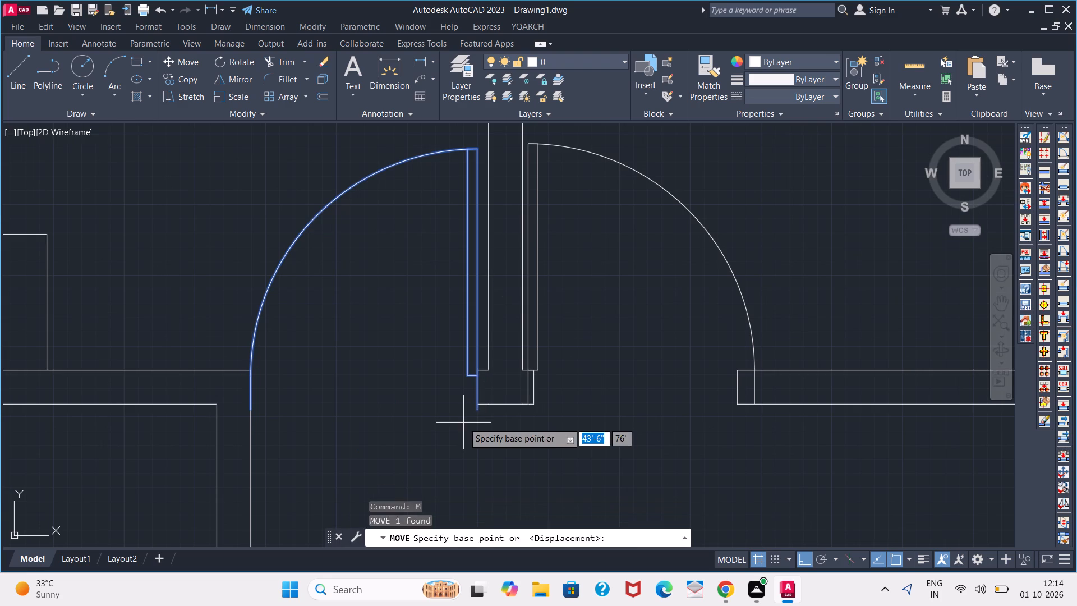
scroll(477, 415, "up", 2)
left_click(472, 406)
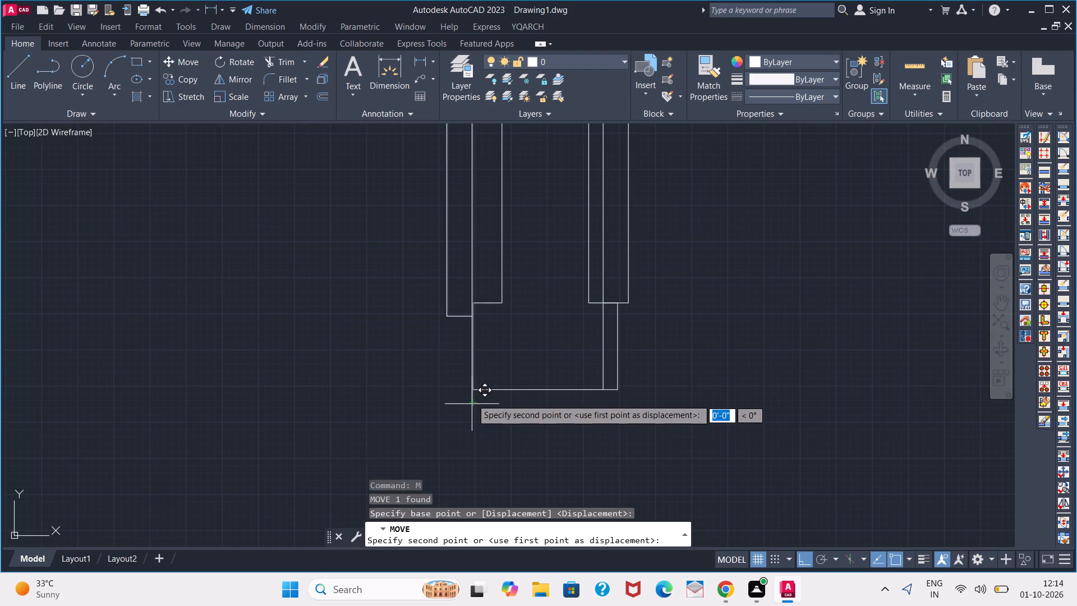
left_click(472, 391)
key("space")
scroll(373, 396, "down", 2)
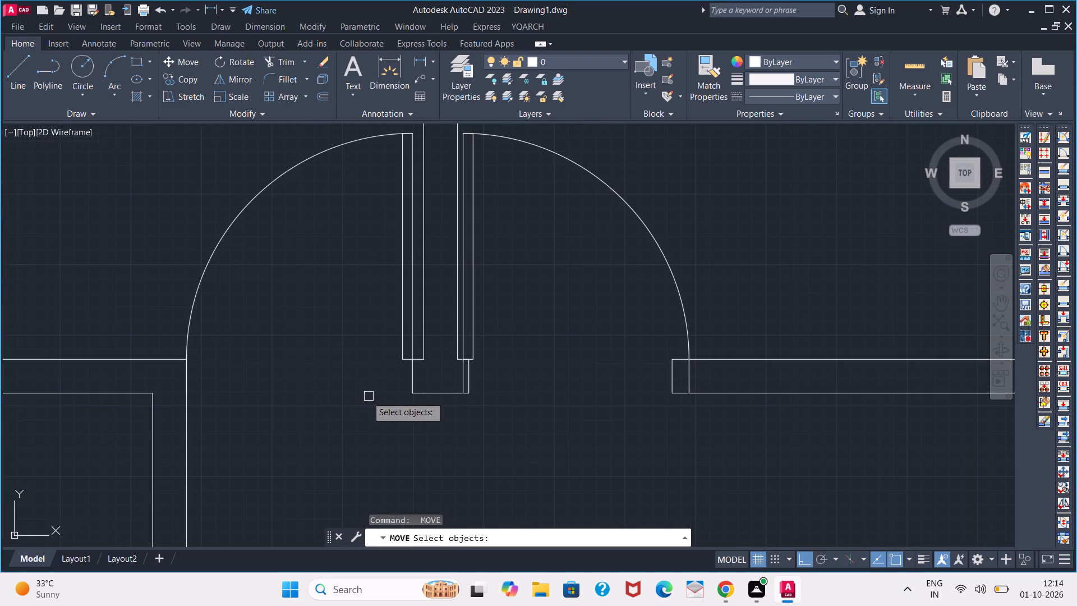
key("space")
key("space")
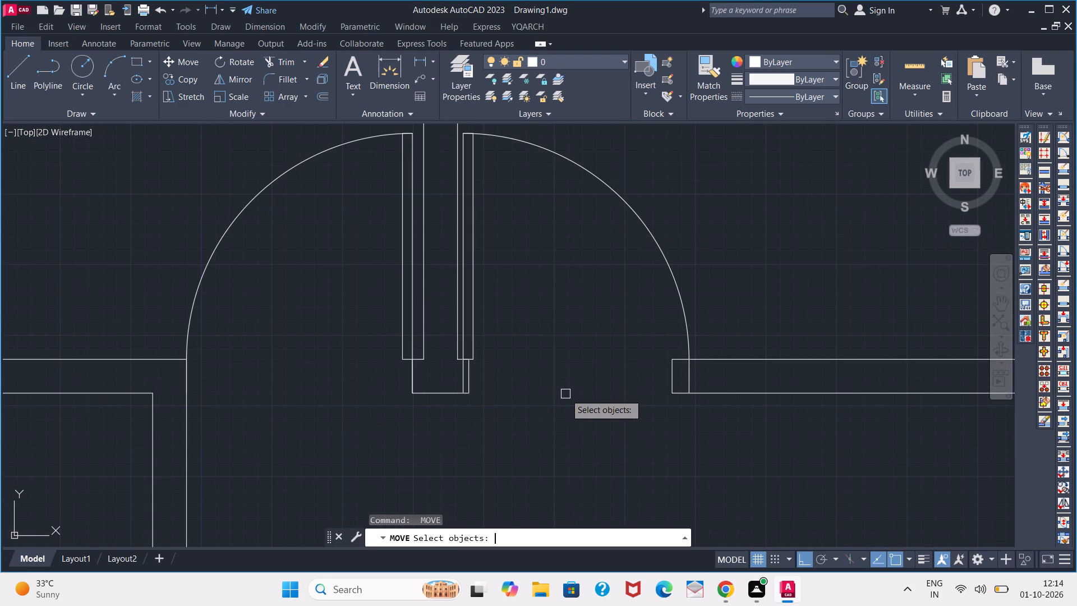
scroll(555, 392, "down", 2)
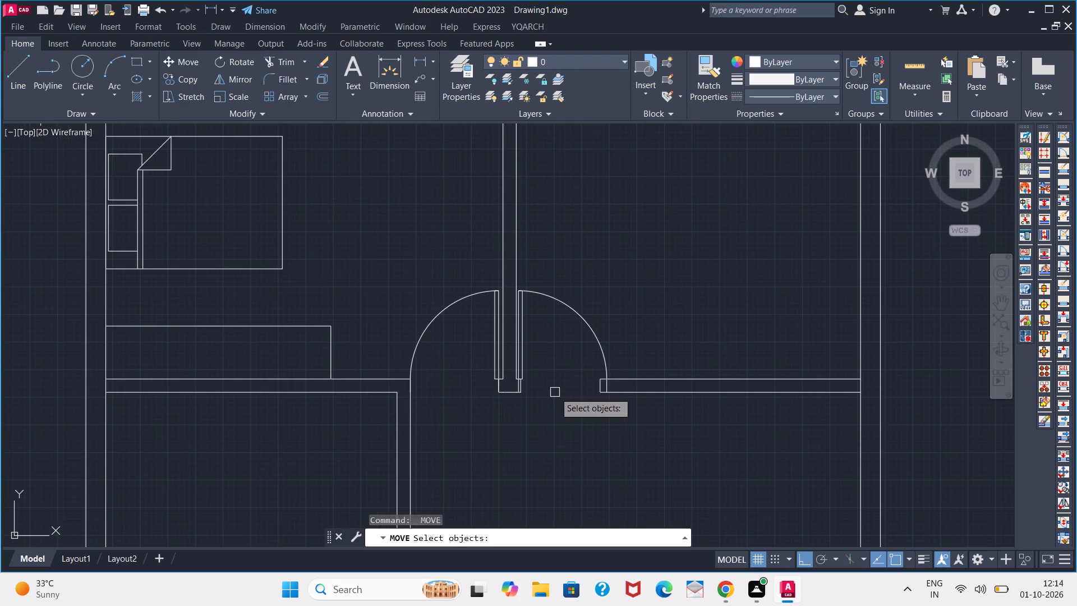
scroll(555, 392, "down", 1)
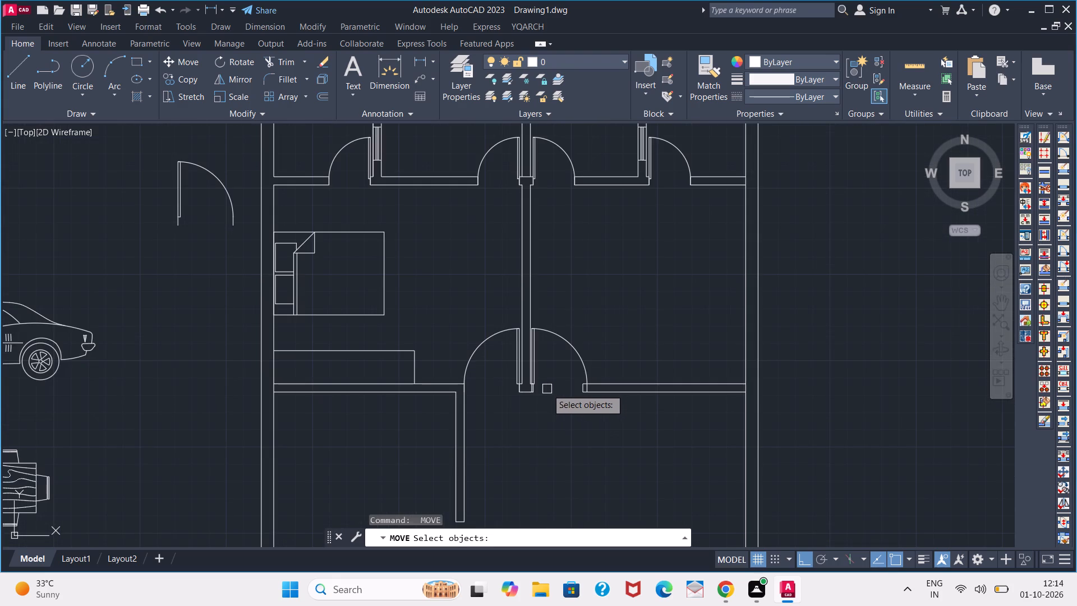
scroll(547, 388, "up", 2)
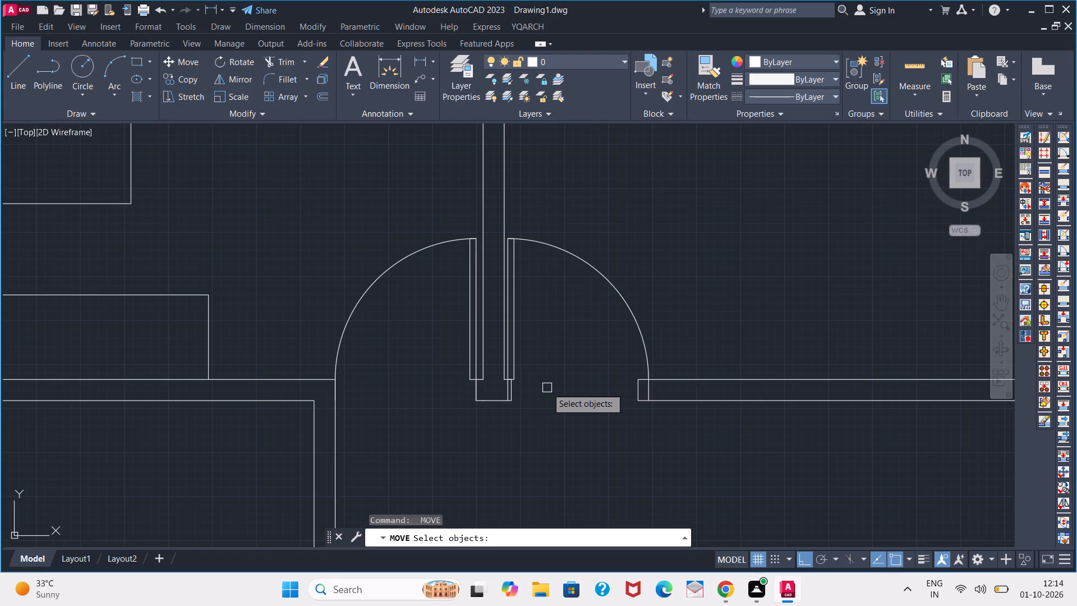
key("space")
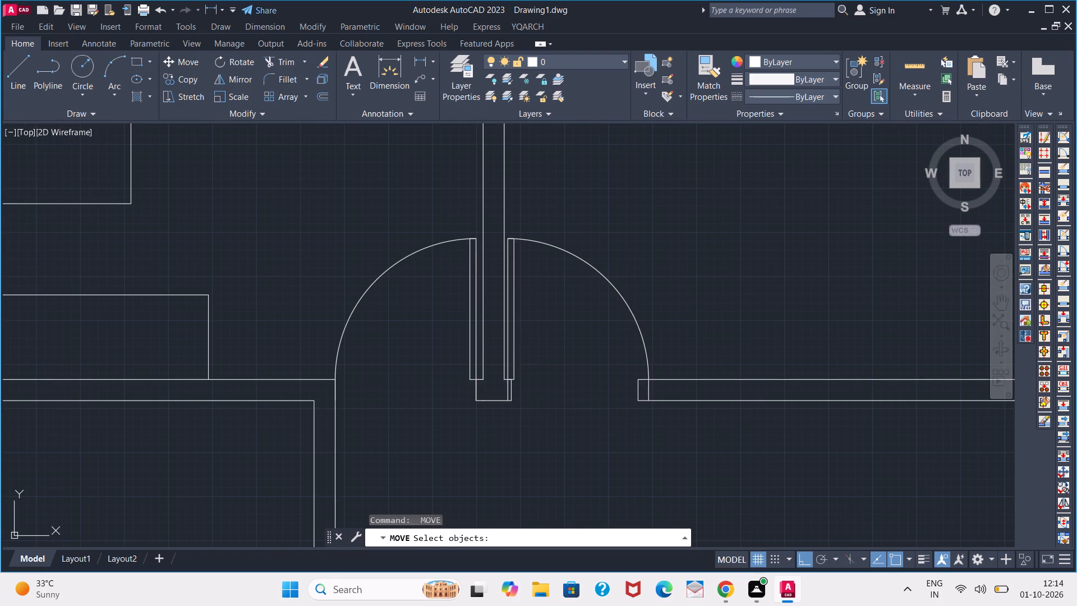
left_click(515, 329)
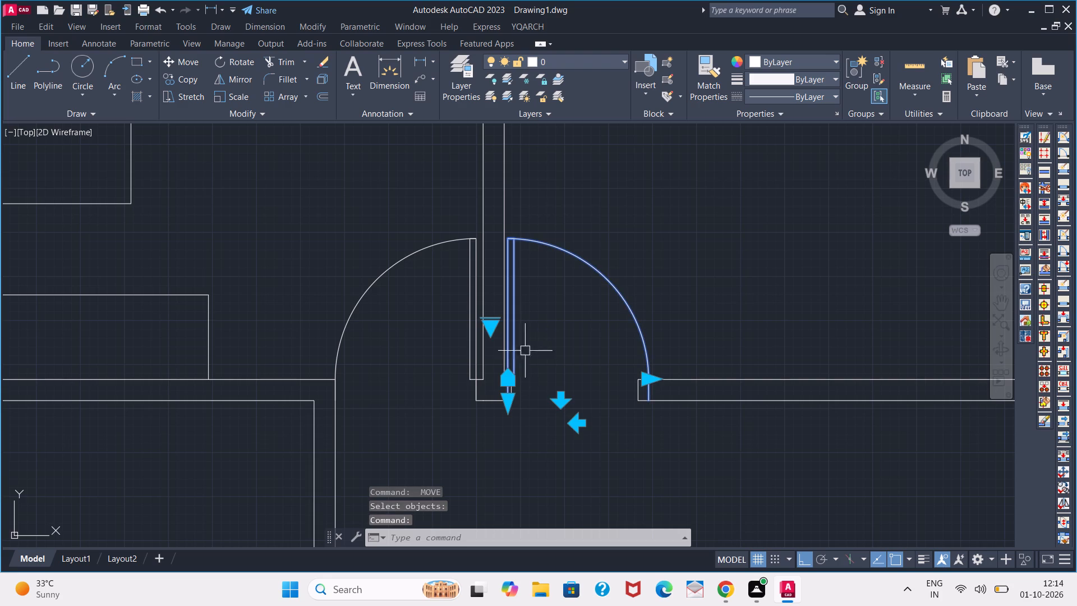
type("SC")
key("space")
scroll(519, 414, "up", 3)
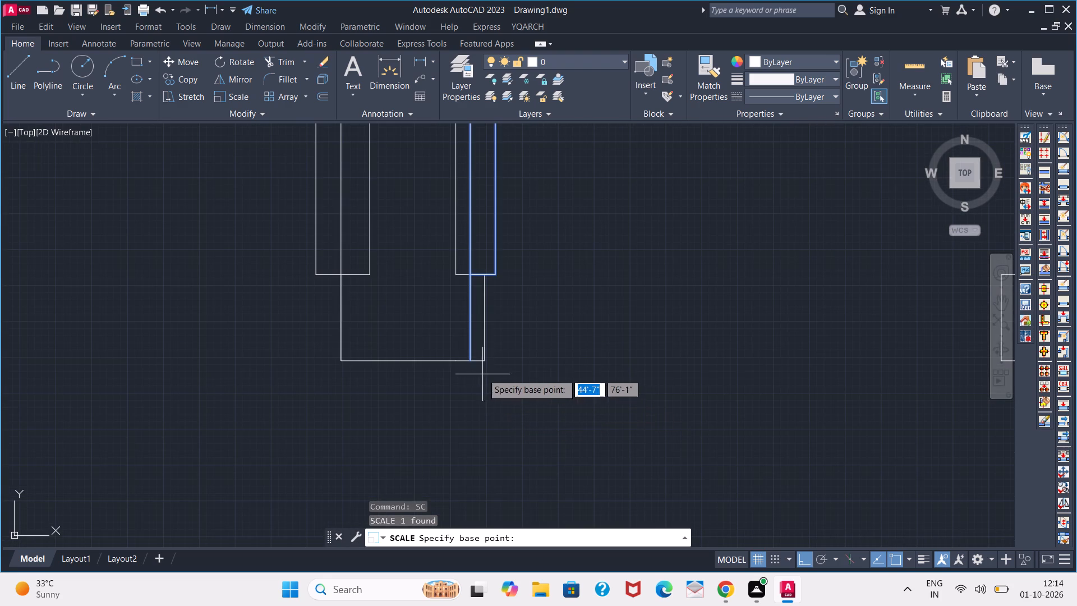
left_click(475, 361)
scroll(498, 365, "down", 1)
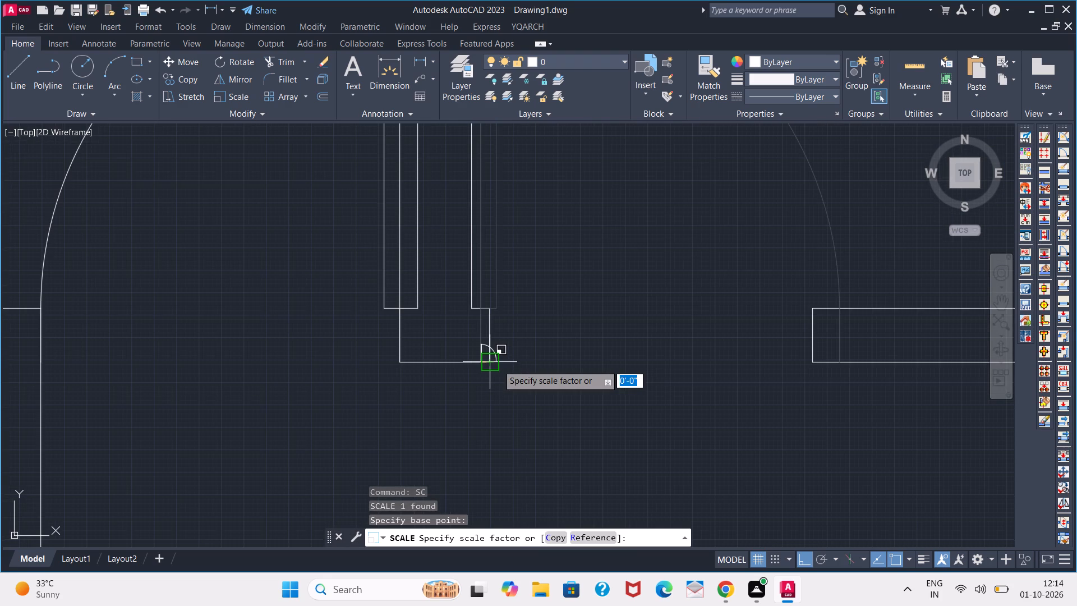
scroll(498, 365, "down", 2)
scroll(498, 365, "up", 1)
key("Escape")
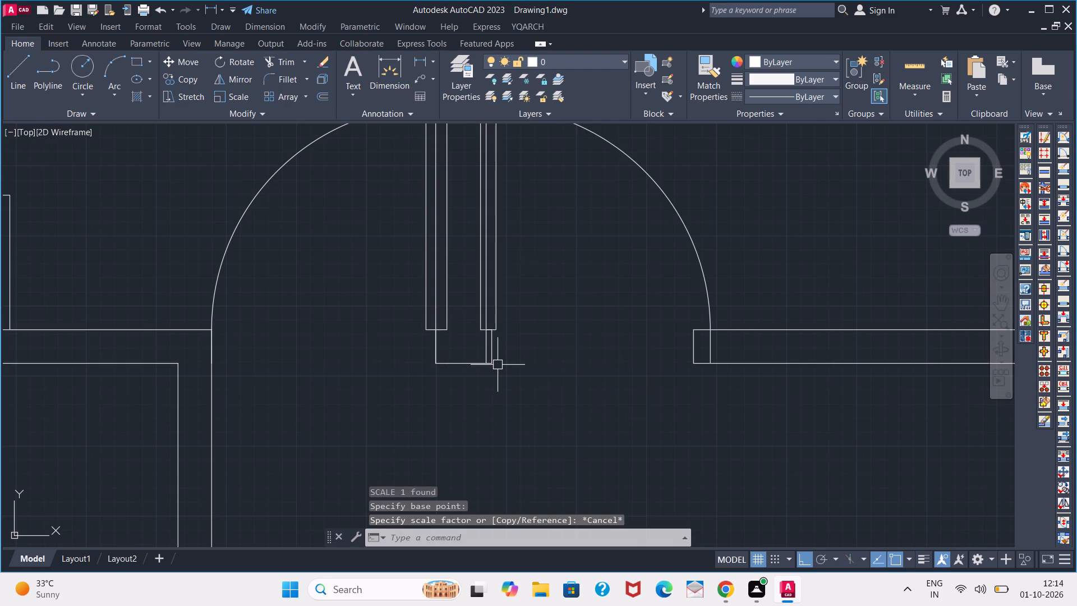
Move the door right of the central wall's bottom end by its lower hinge-side endpoint onto the projection's lower-right corner.
left_click(481, 351)
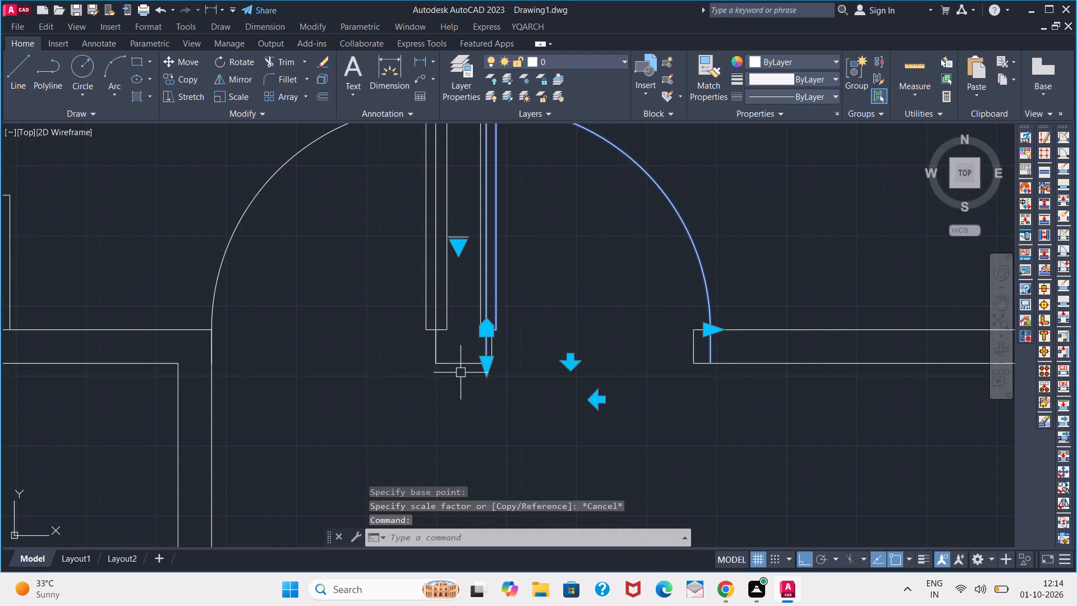
key("m")
key("Return")
scroll(482, 359, "up", 3)
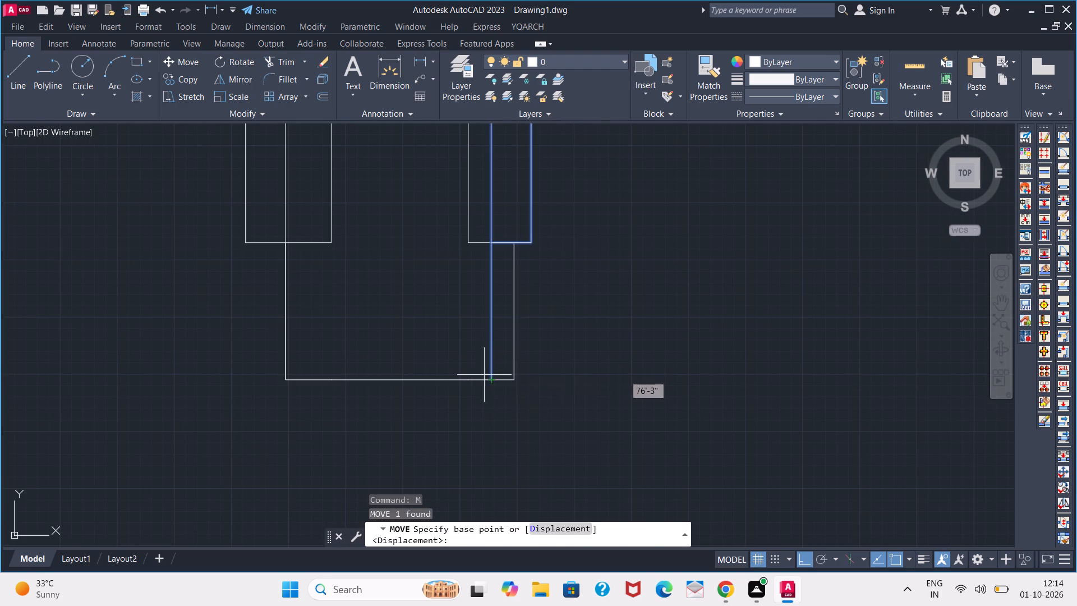
left_click(484, 375)
left_click(508, 375)
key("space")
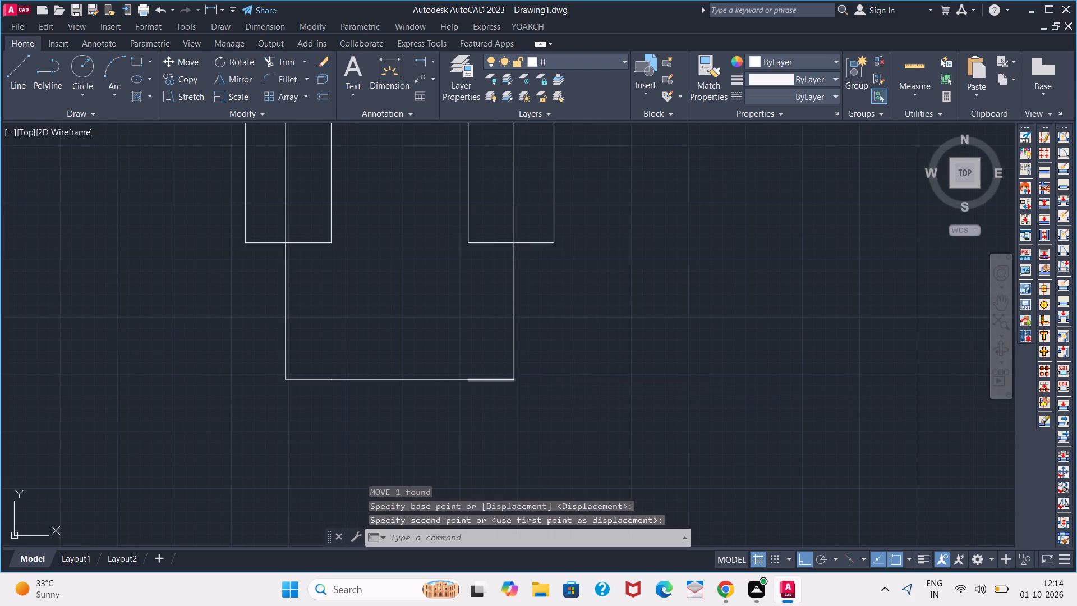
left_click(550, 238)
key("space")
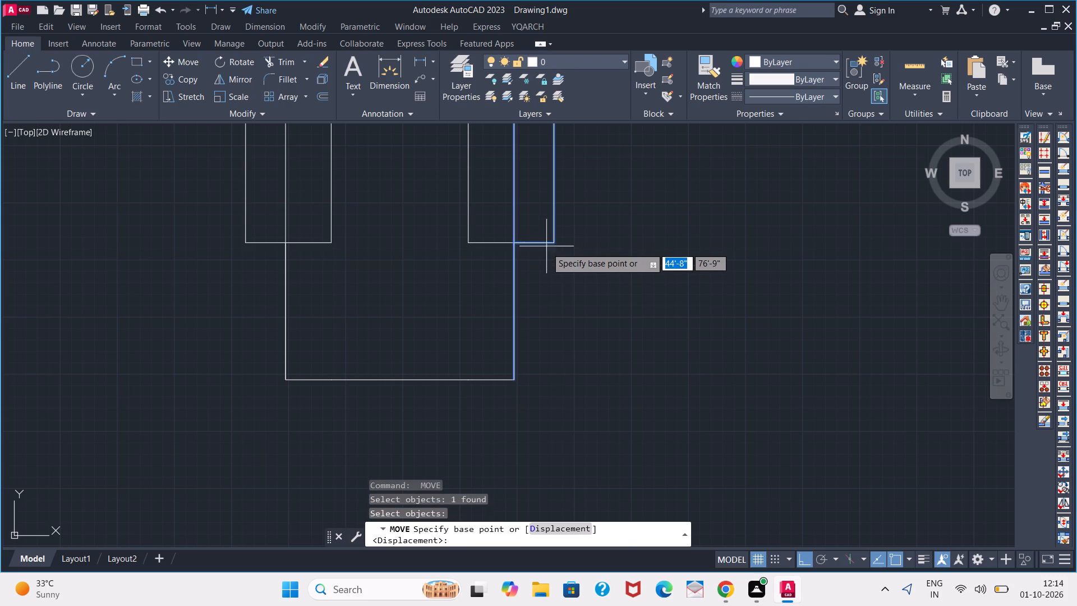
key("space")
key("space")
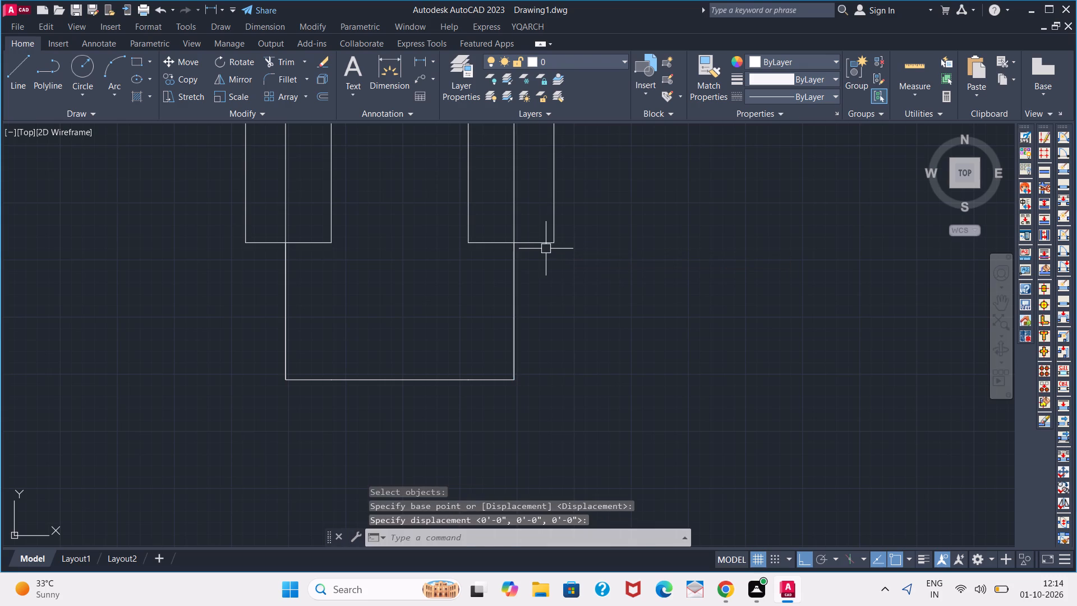
Scale down that door from its lower hinge-side endpoint so its swing ends at the opposite wall end.
left_click(546, 249)
left_click(536, 239)
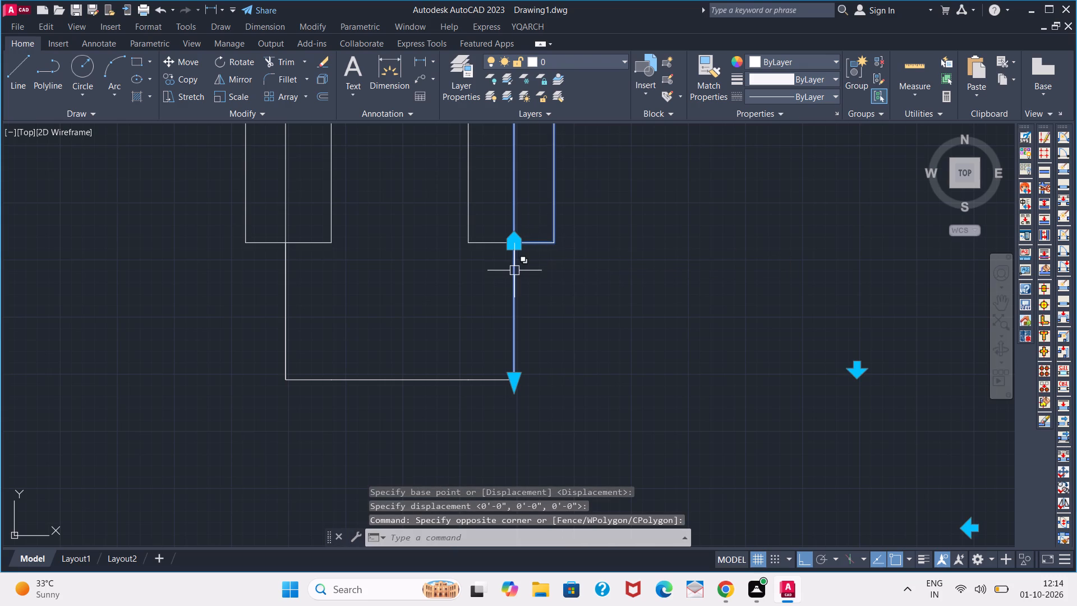
type("SC")
key("space")
scroll(516, 380, "down", 3)
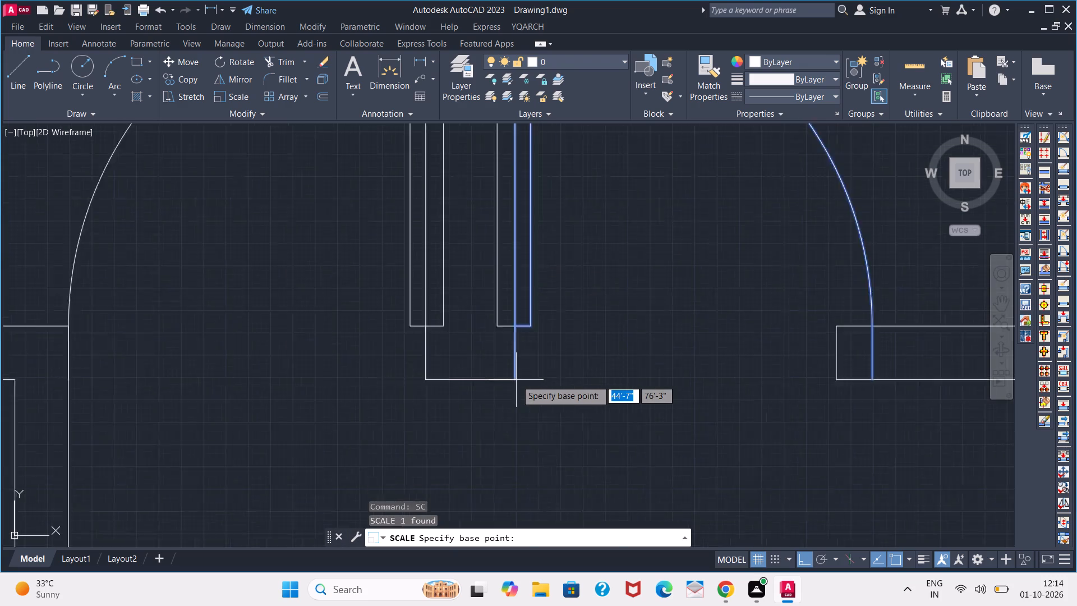
left_click(516, 380)
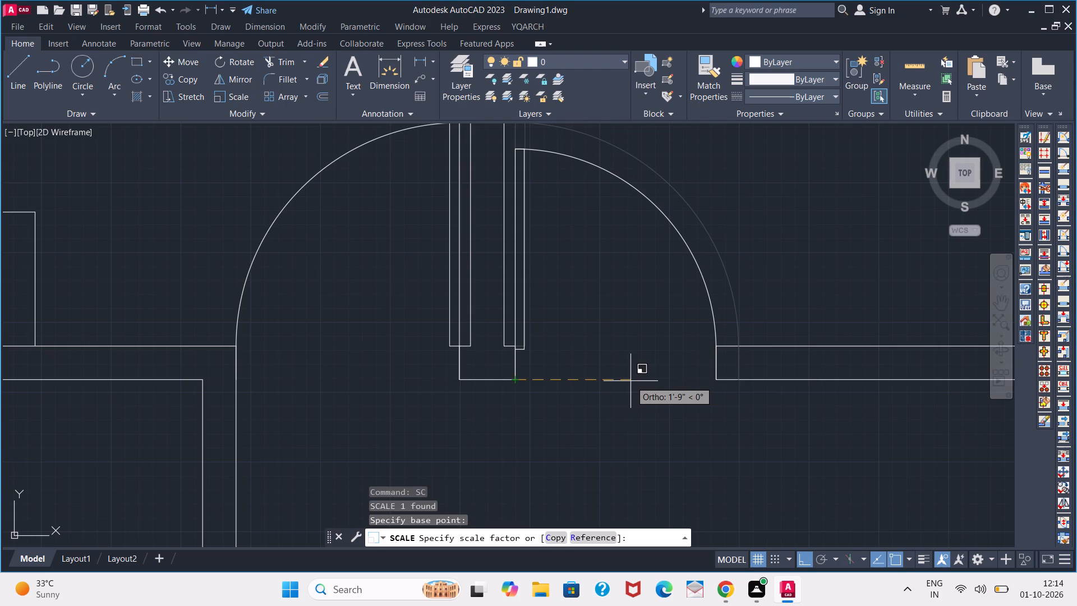
left_click(630, 381)
key("space")
scroll(550, 386, "down", 2)
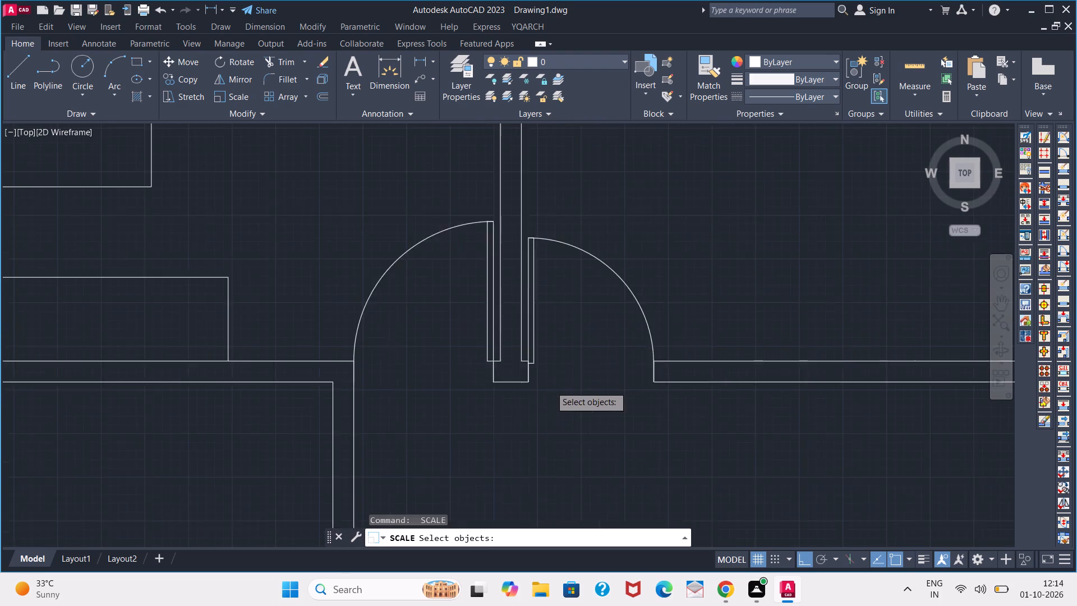
key("space")
Mirror the left bedroom's bed about the central wall's midline into the right bedroom, keeping the original.
scroll(514, 434, "down", 1)
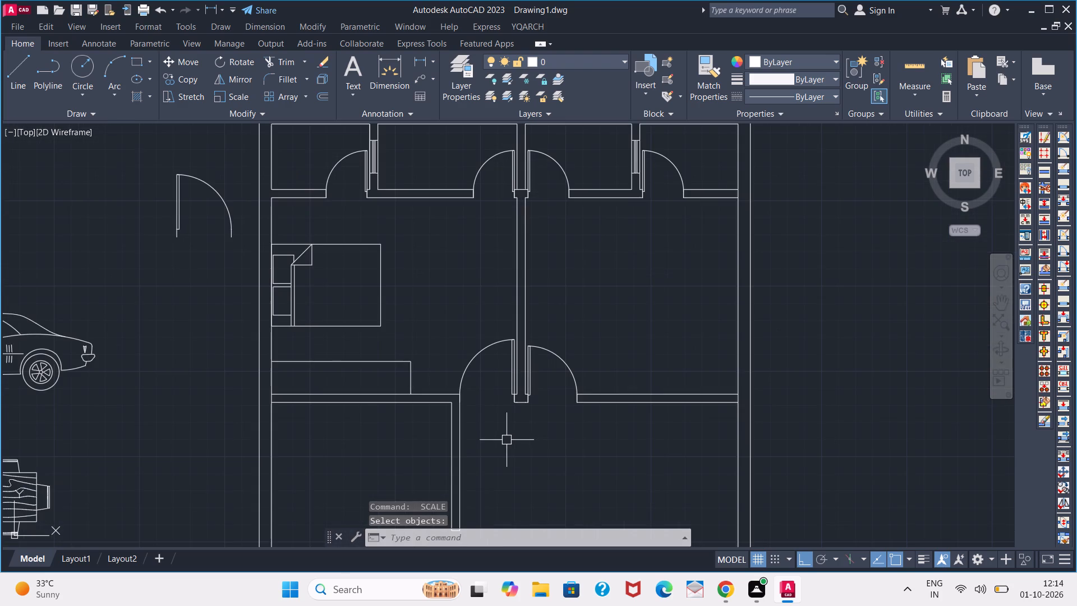
middle_click_drag(500, 433, 361, 467)
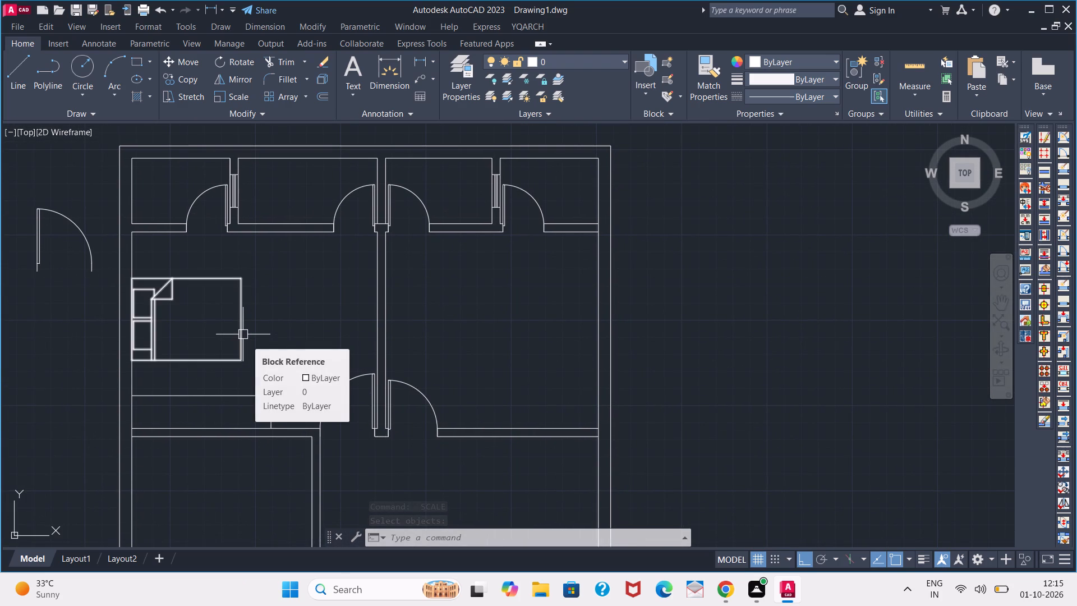
left_click(243, 334)
type("MI")
key("Return")
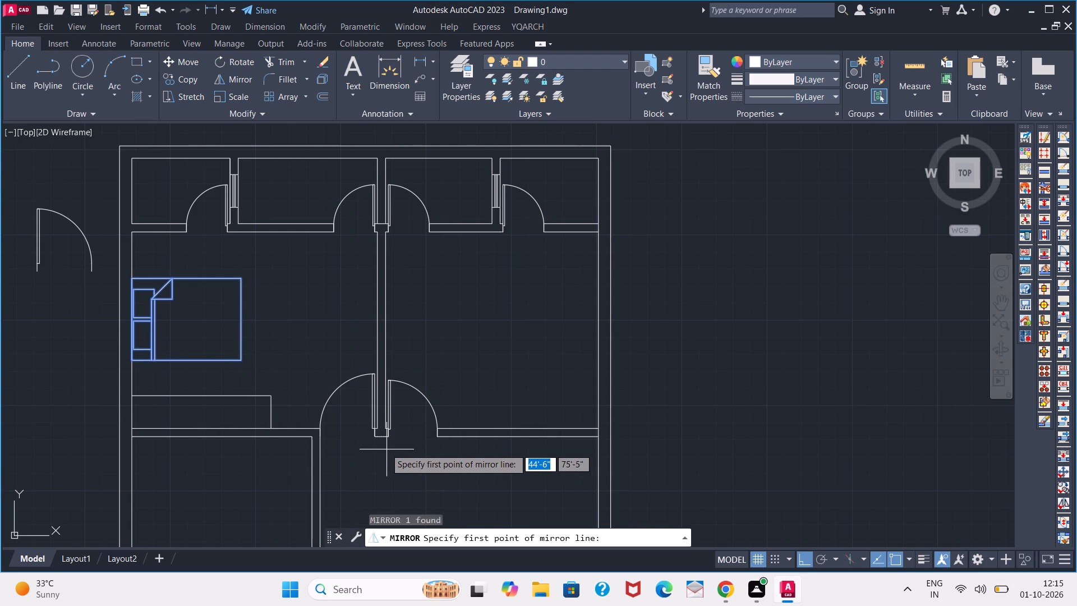
scroll(381, 441, "up", 3)
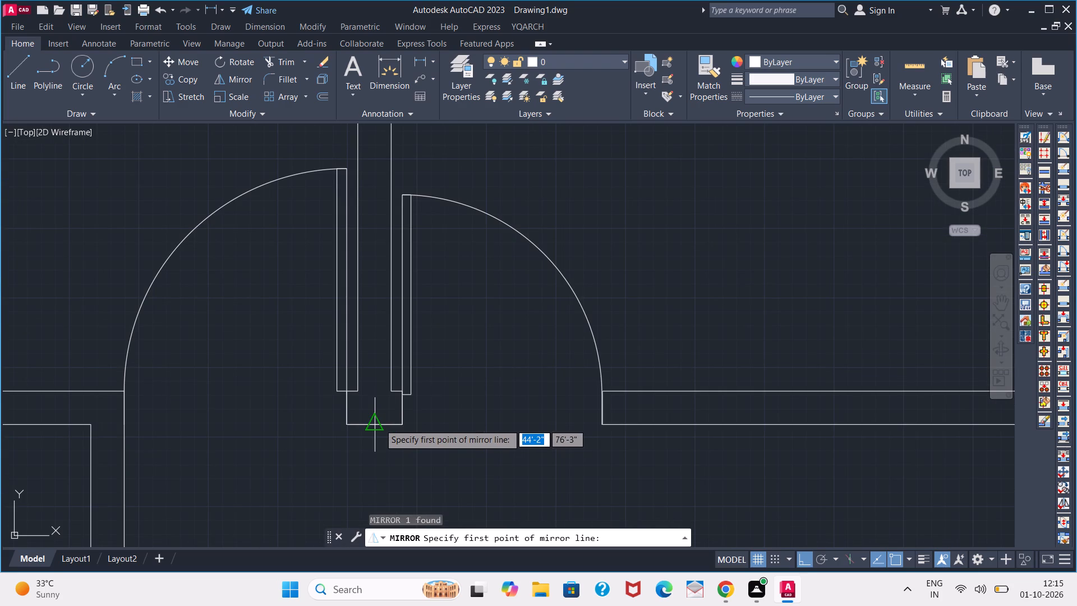
left_click(379, 424)
scroll(374, 397, "down", 4)
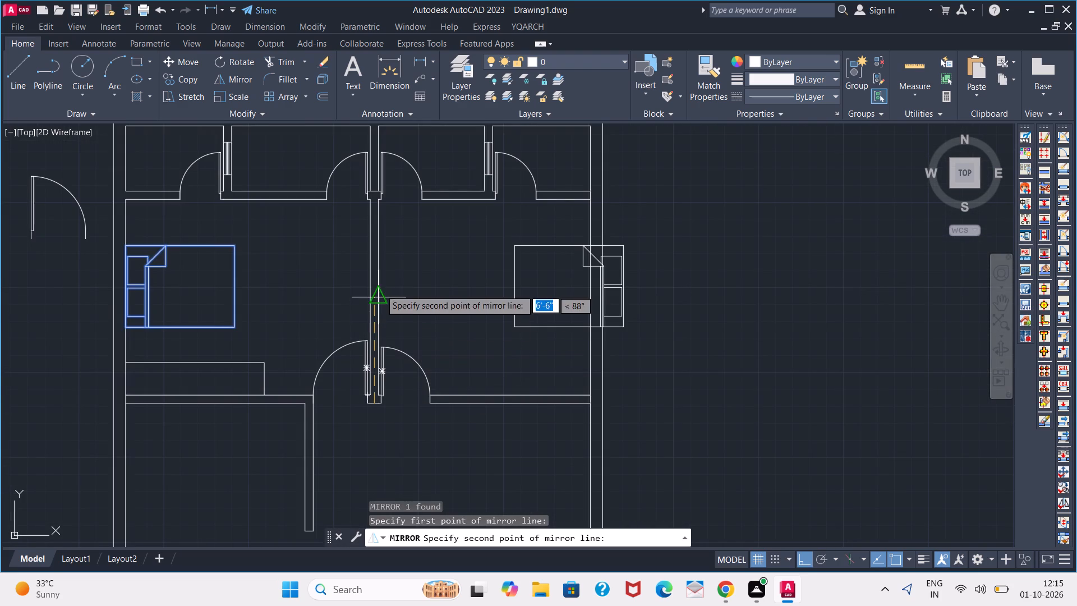
scroll(377, 264, "up", 7)
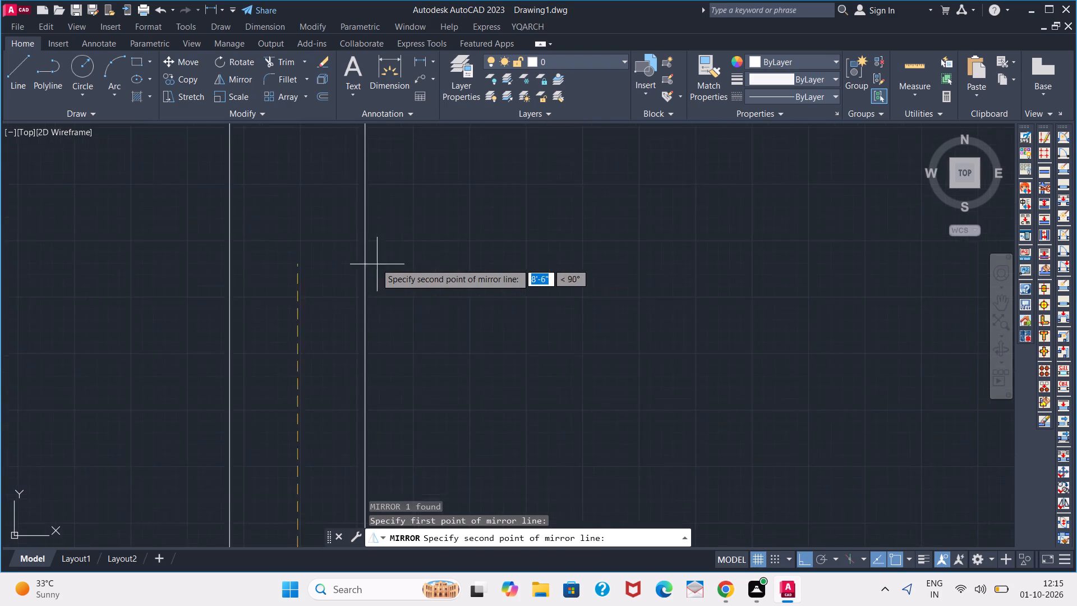
left_click(276, 226)
left_click(296, 284)
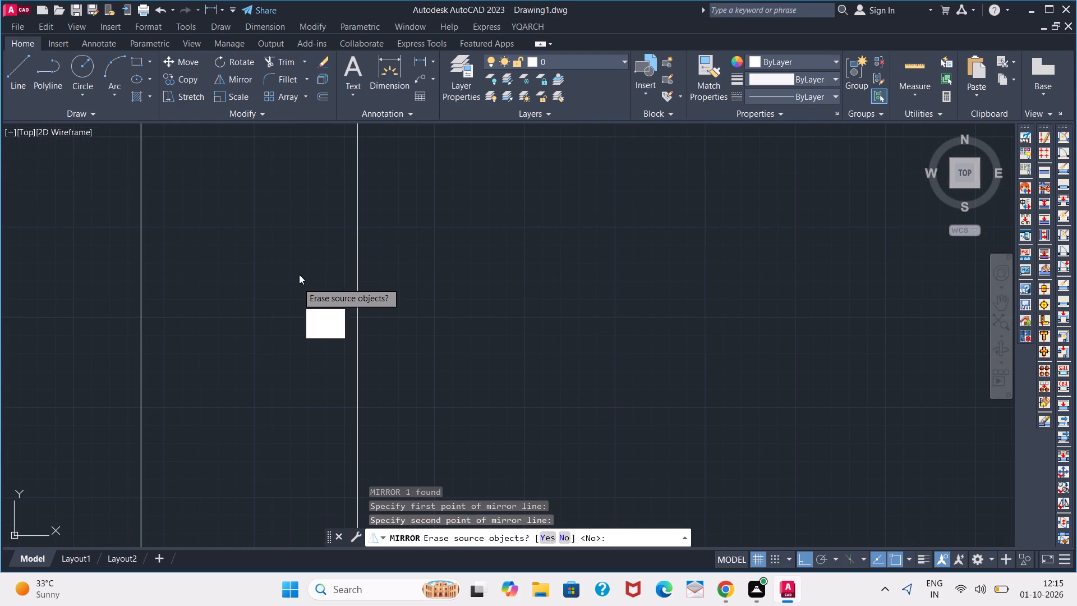
left_click_drag(310, 329, 296, 284)
Move the mirrored bed horizontally by its lower headboard corner onto the inner face of the outer wall beside it.
scroll(296, 284, "down", 5)
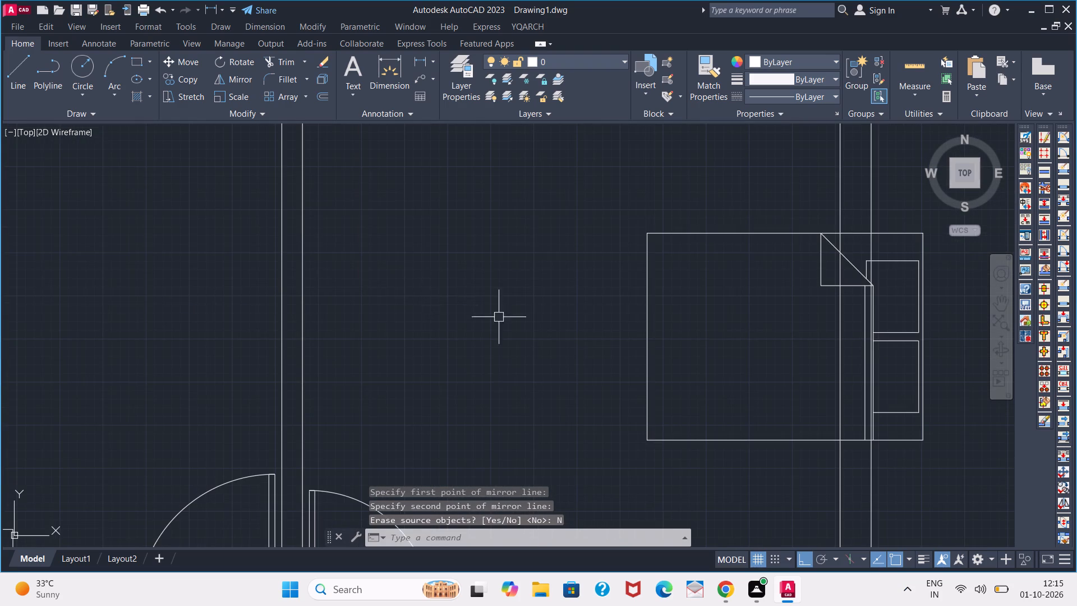
scroll(669, 353, "down", 3)
left_click(663, 353)
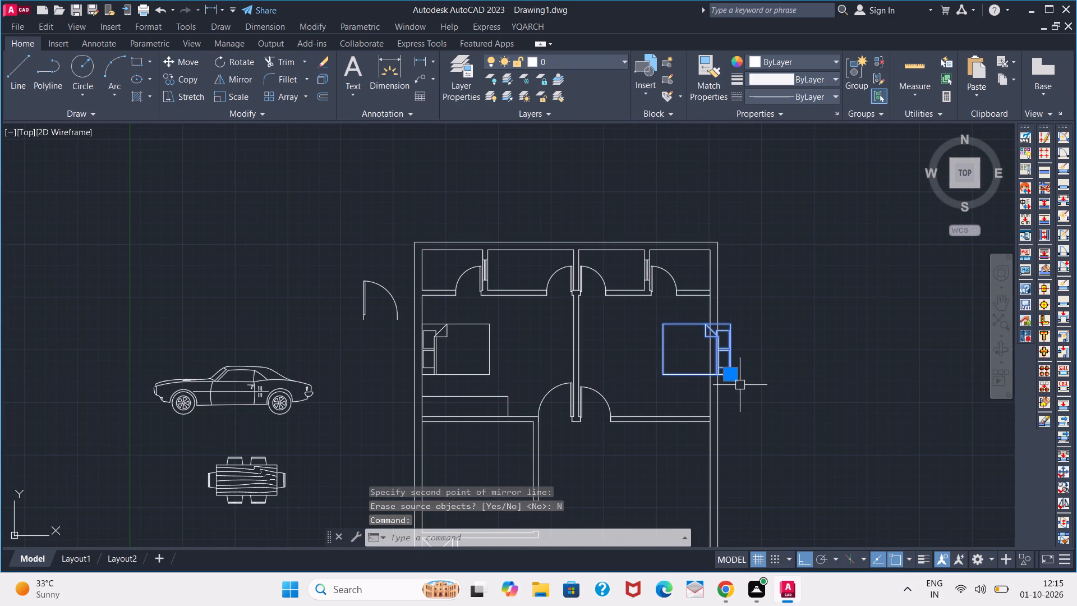
key("m")
key("Return")
scroll(721, 397, "up", 3)
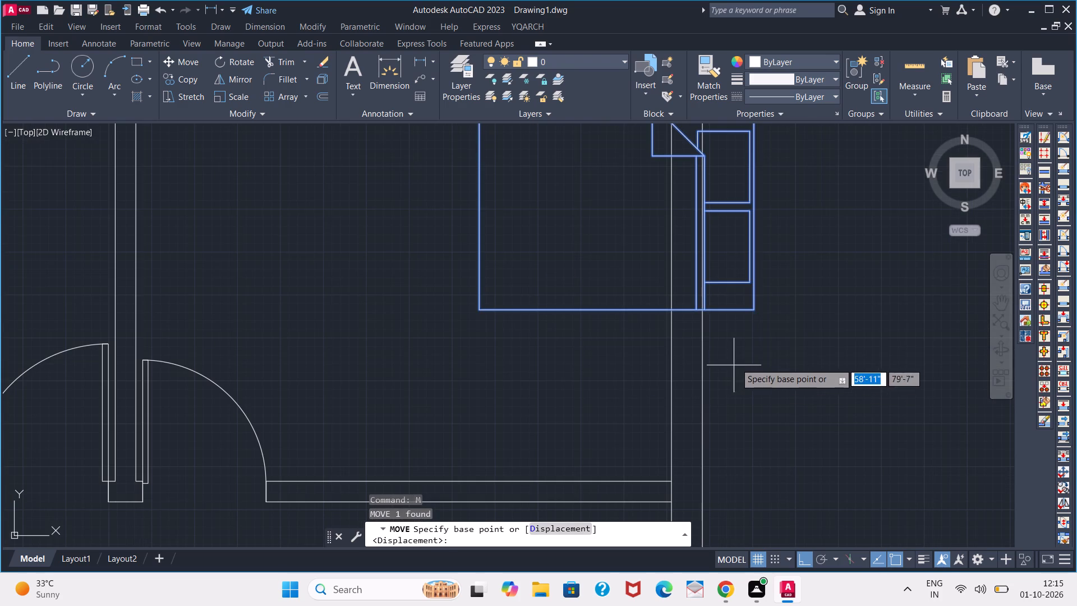
left_click(757, 316)
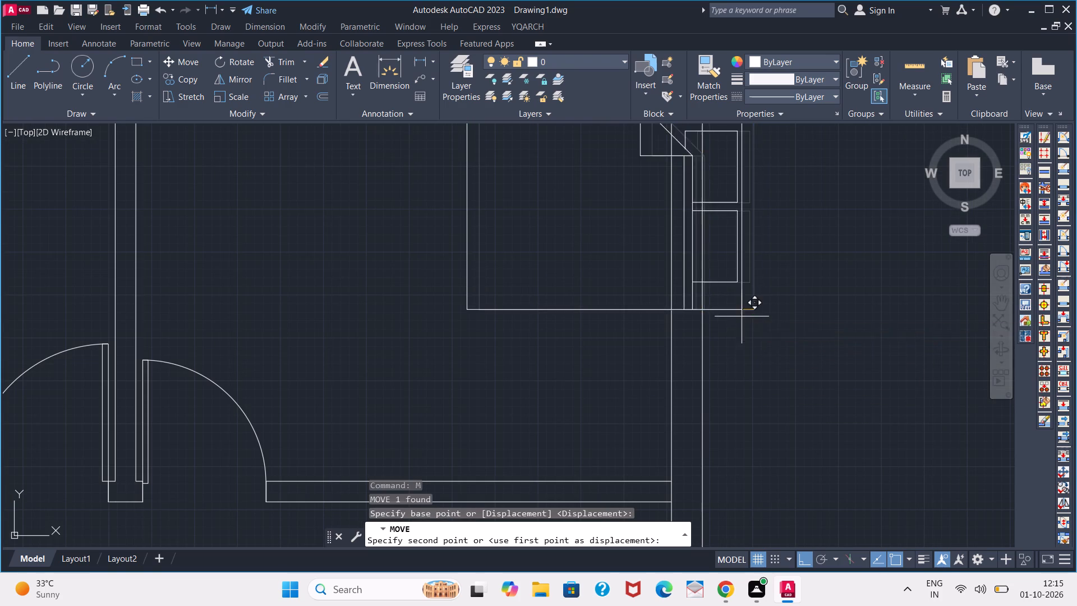
left_click(668, 305)
key("space")
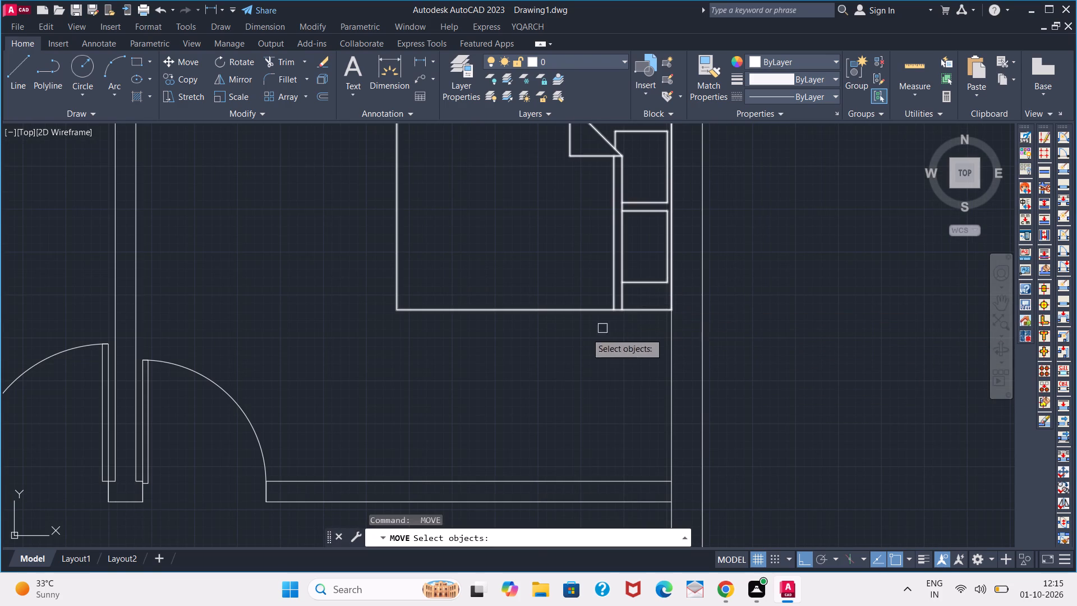
key("space")
Mirror the two-line rectangular outline below the left bedroom's bed about the central wall's midline, keeping the original.
scroll(559, 337, "down", 4)
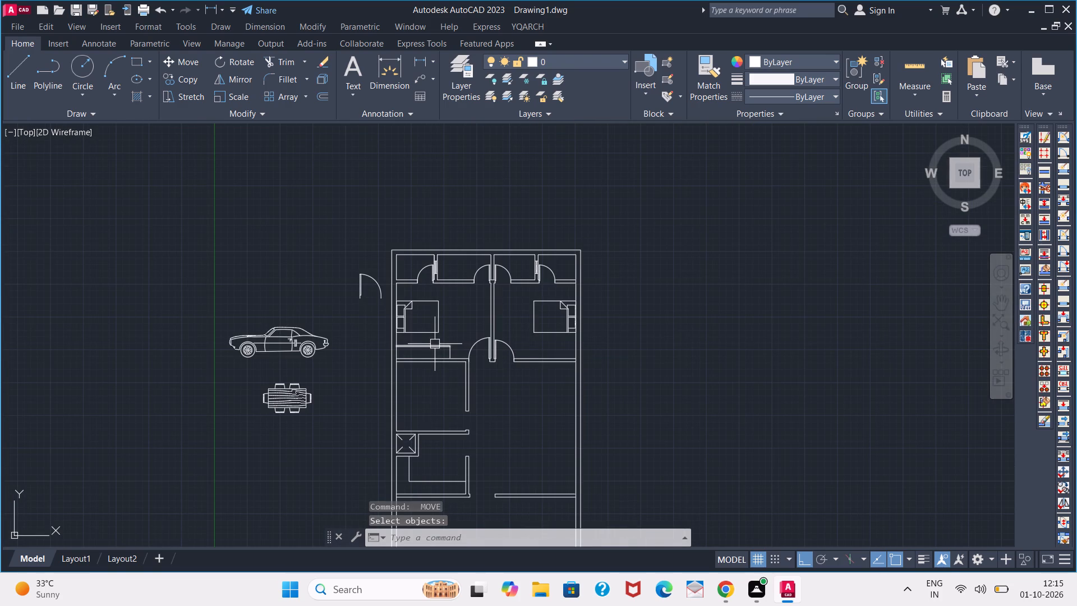
left_click(435, 345)
scroll(449, 345, "up", 4)
left_click(445, 377)
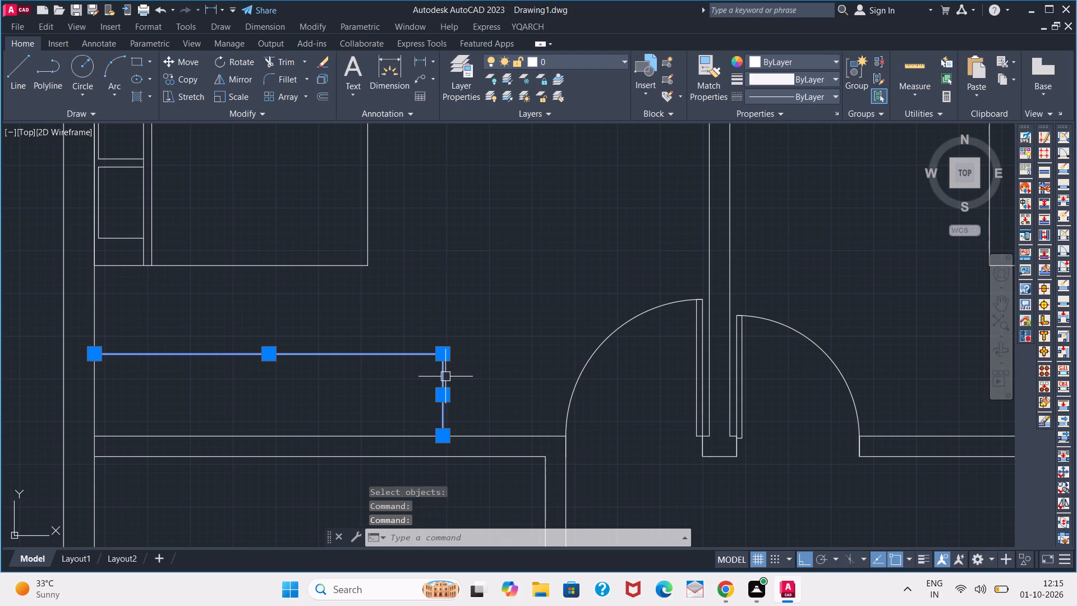
scroll(445, 377, "down", 2)
type("MUI")
key("Return")
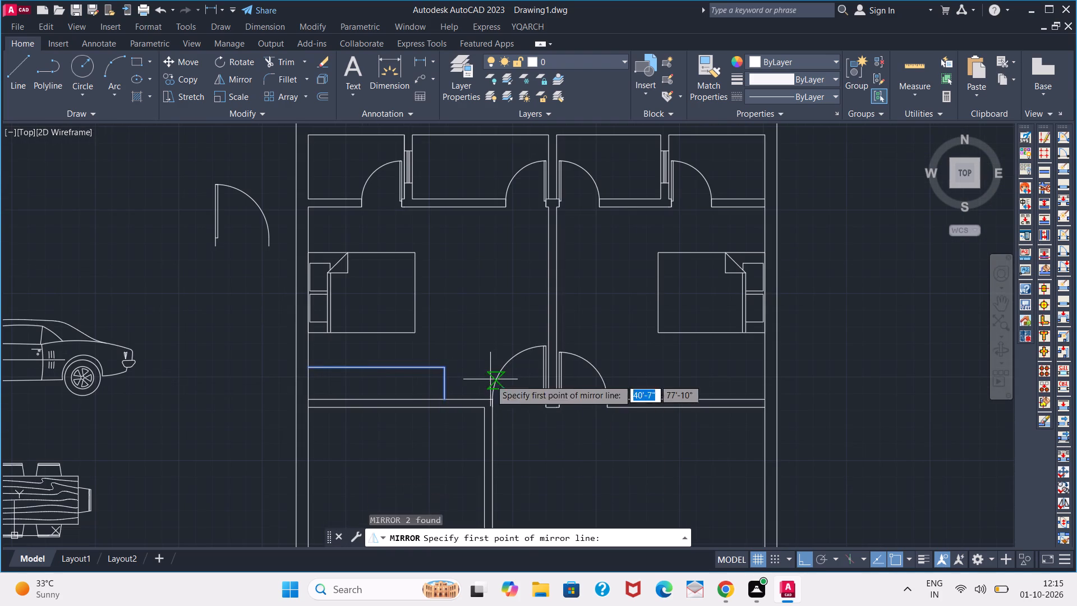
scroll(547, 416, "up", 2)
left_click(558, 399)
scroll(554, 350, "down", 3)
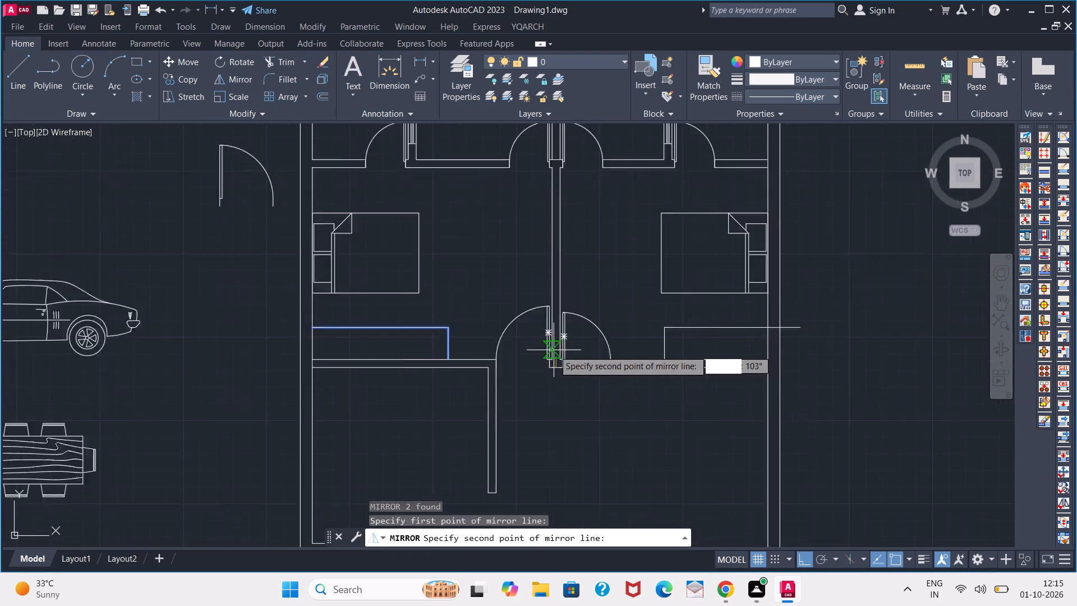
scroll(551, 293, "up", 8)
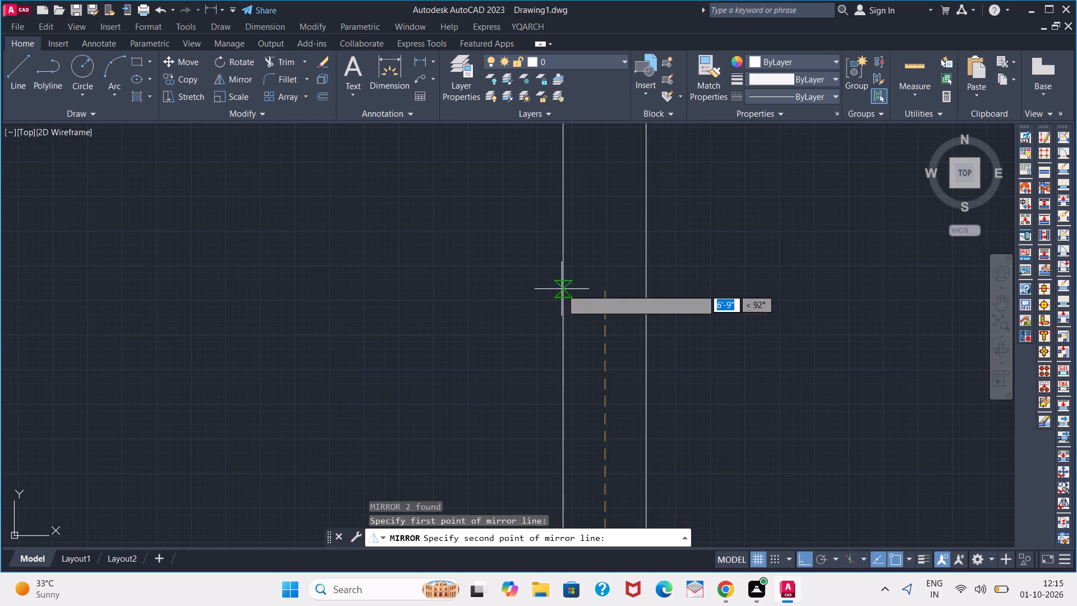
left_click(590, 288)
left_click_drag(606, 334, 591, 288)
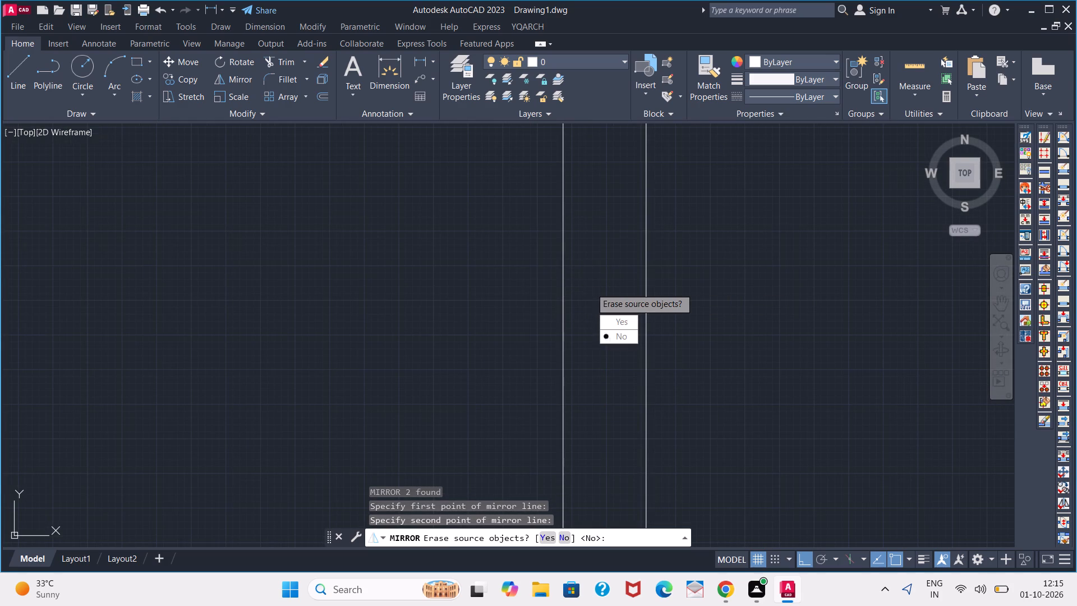
key("space")
scroll(711, 401, "down", 4)
key("space")
scroll(825, 439, "down", 3)
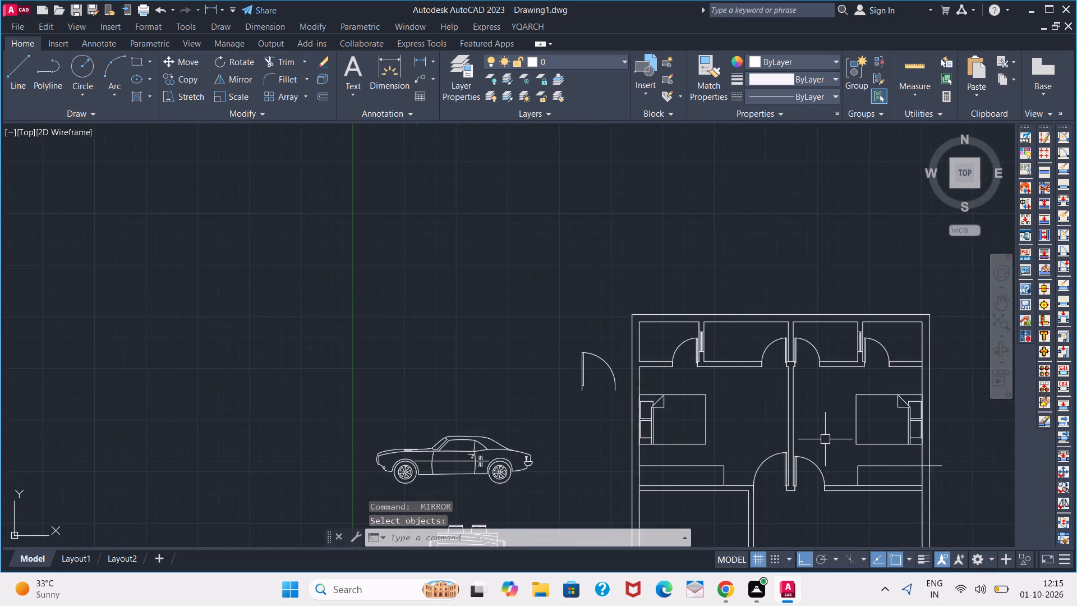
Move the mirrored outline horizontally by its overhanging line end onto the right bedroom's outer wall inner face.
middle_click_drag(819, 434, 612, 369)
scroll(809, 429, "down", 1)
middle_click_drag(609, 369, 593, 364)
scroll(614, 369, "up", 1)
scroll(710, 410, "up", 2)
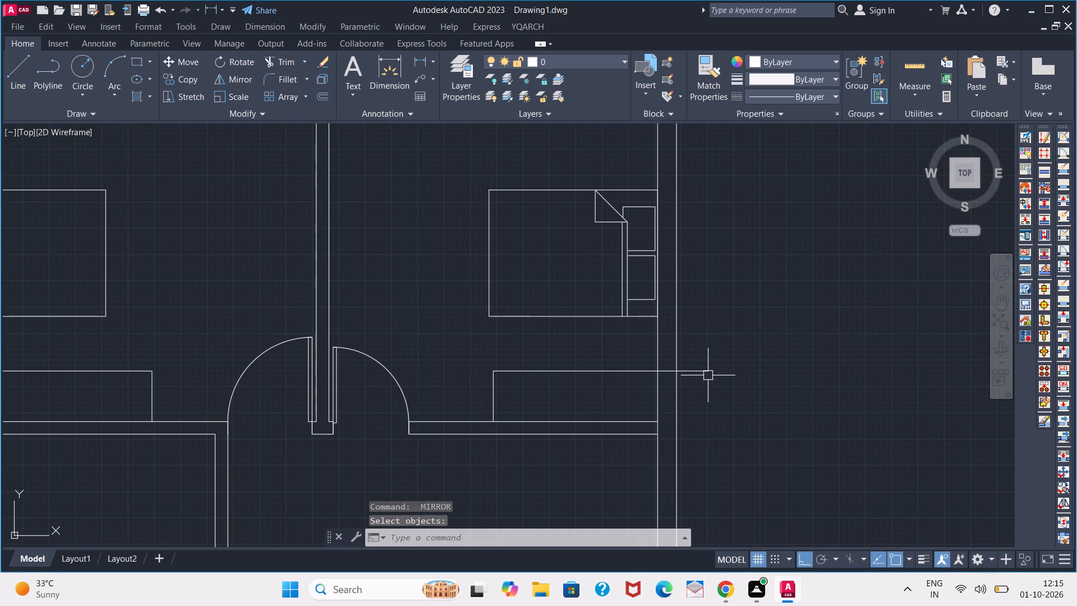
left_click(708, 371)
left_click(493, 391)
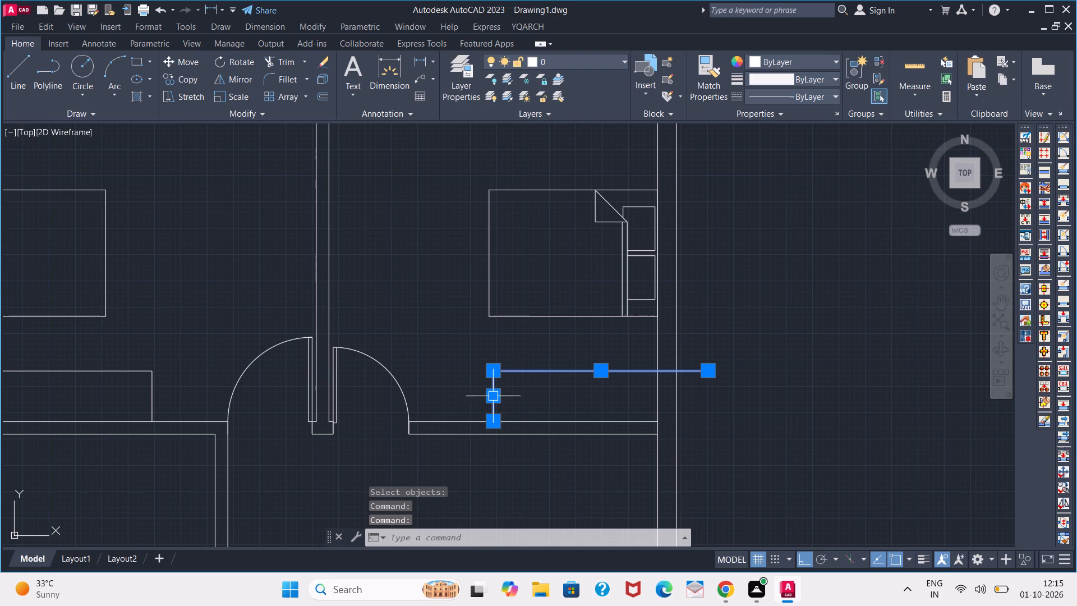
key("m")
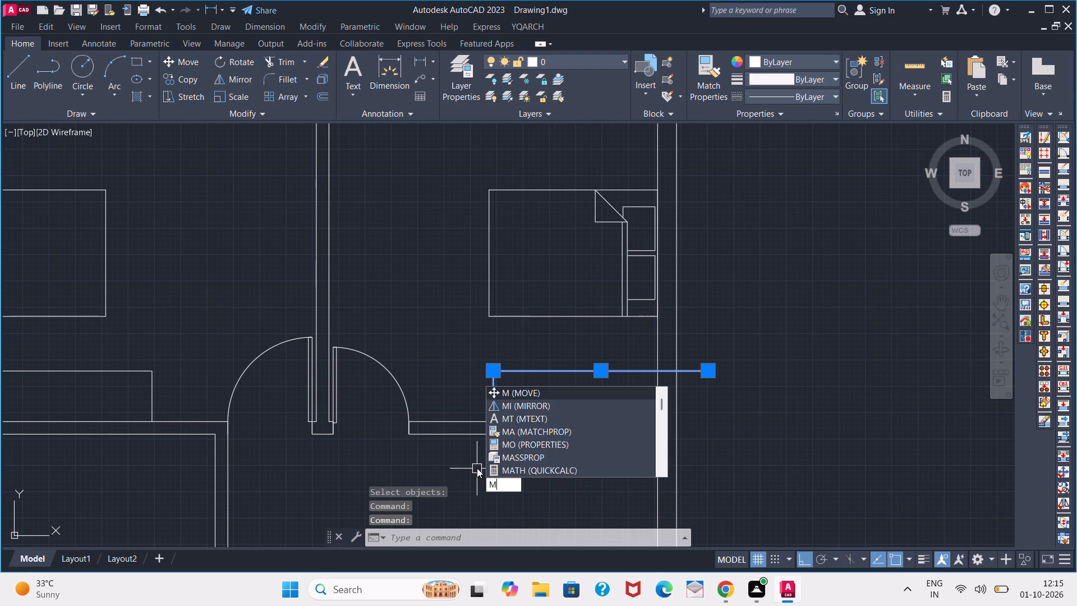
key("Return")
left_click(715, 366)
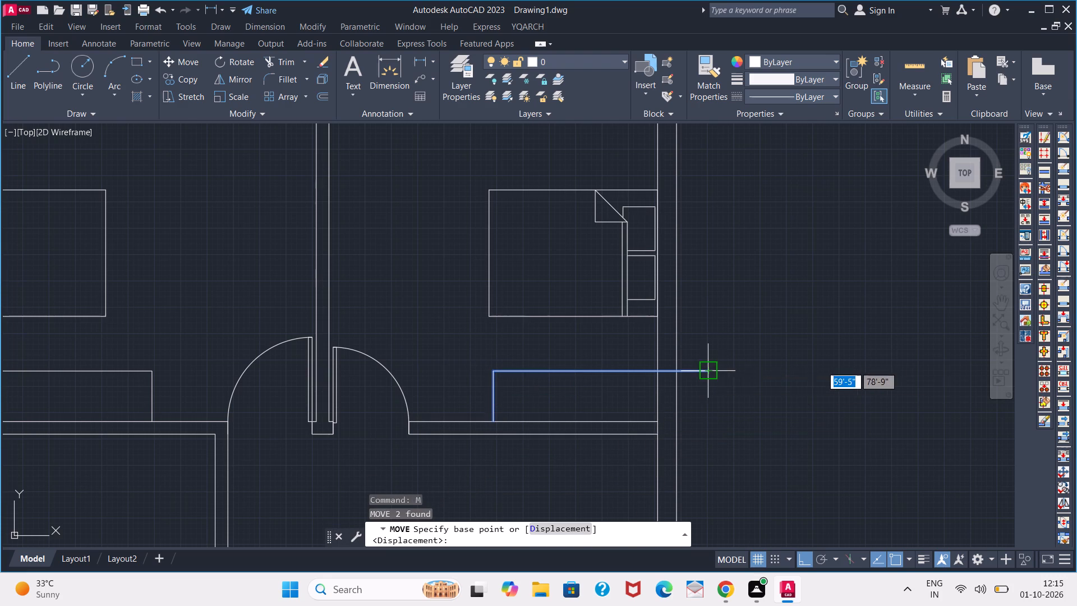
left_click(656, 367)
key("space")
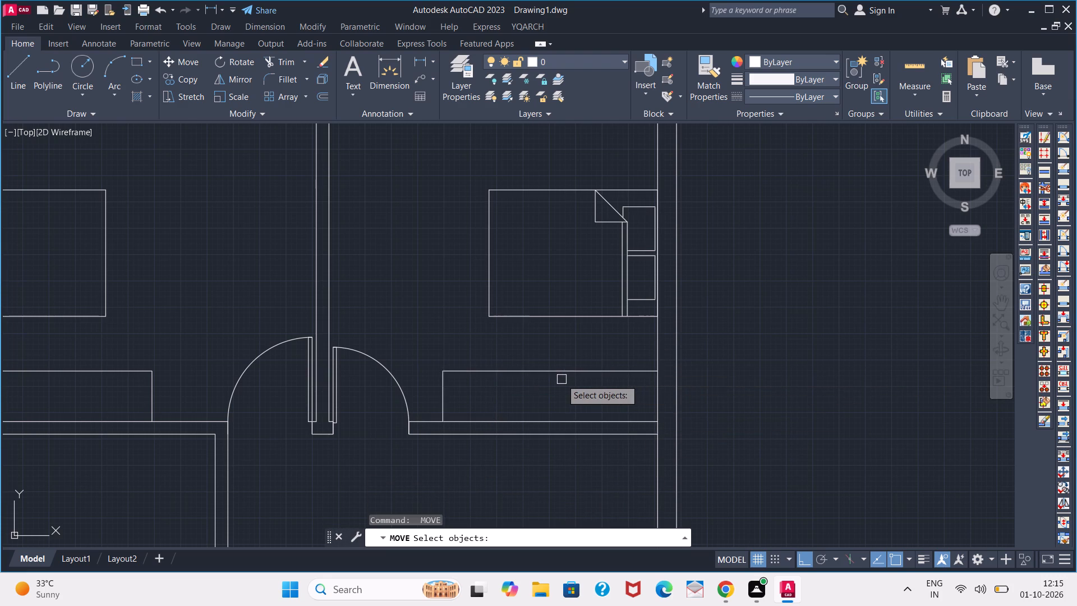
scroll(561, 379, "down", 1)
key("space")
scroll(516, 423, "down", 2)
Copy the left bedroom's bed straight down into the room below, keeping its headboard against the outer wall.
middle_click_drag(504, 421, 514, 388)
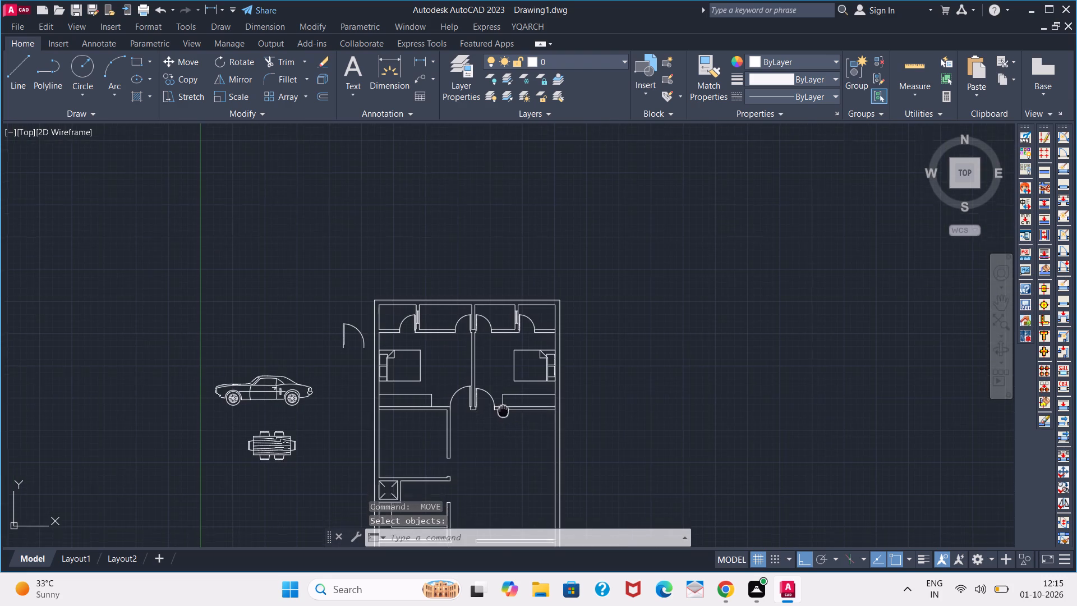
middle_click_drag(514, 388, 531, 360)
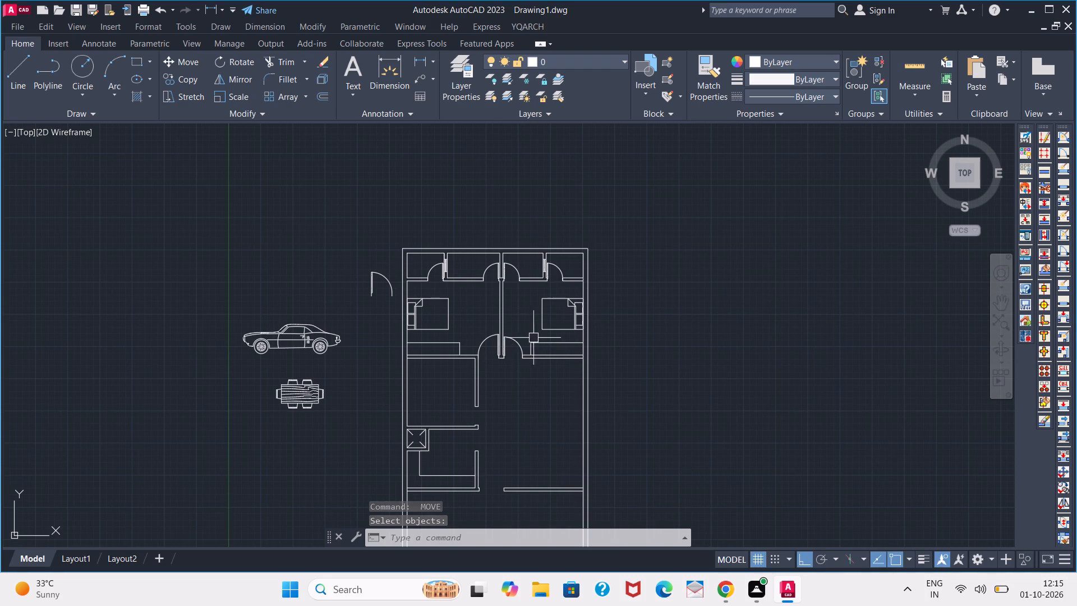
scroll(537, 336, "up", 2)
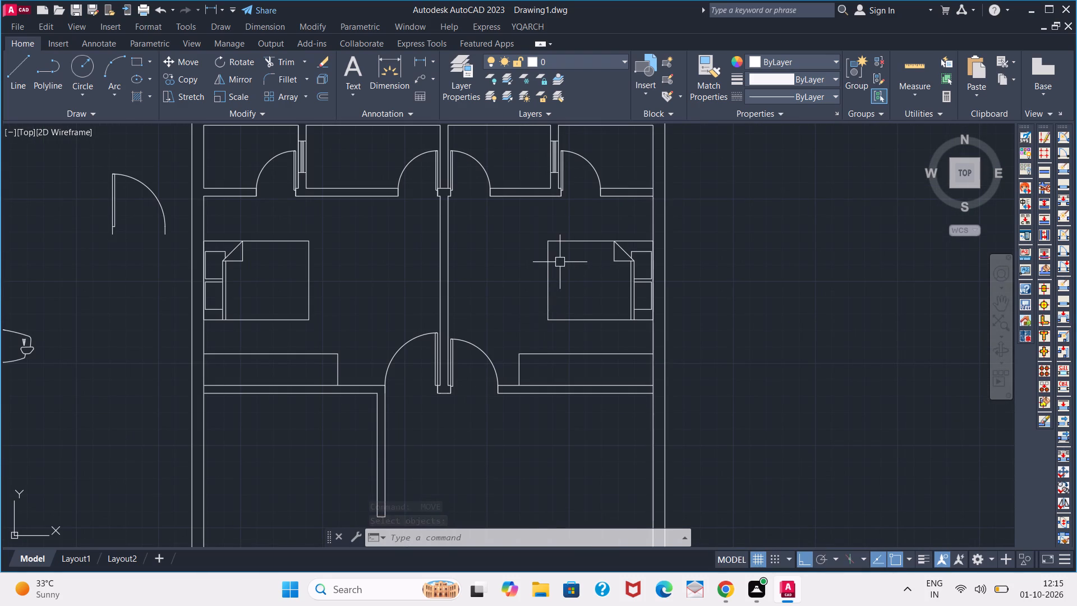
scroll(446, 283, "down", 2)
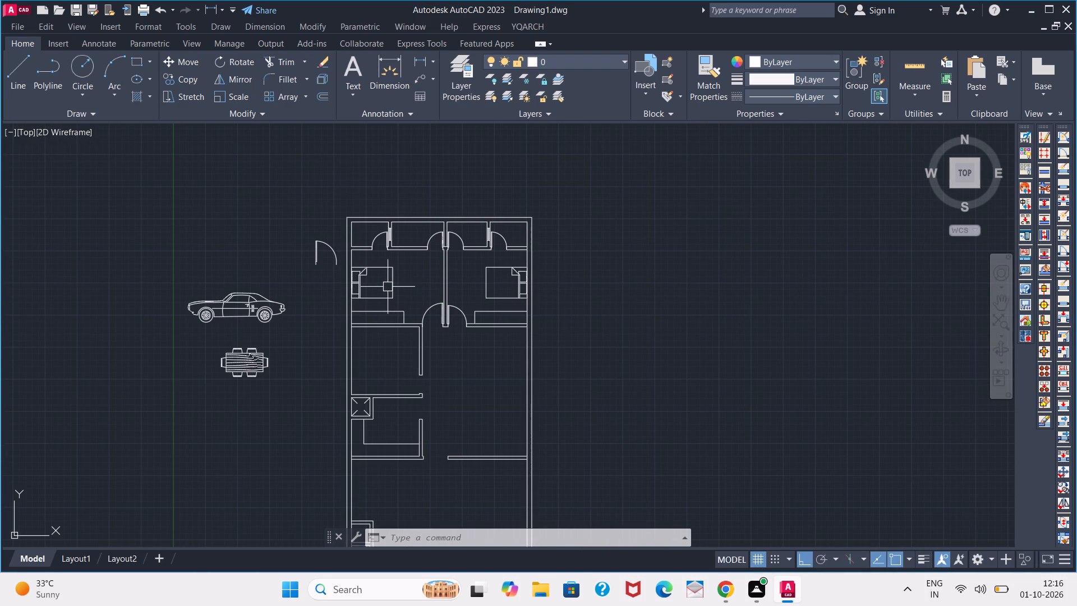
scroll(389, 285, "up", 1)
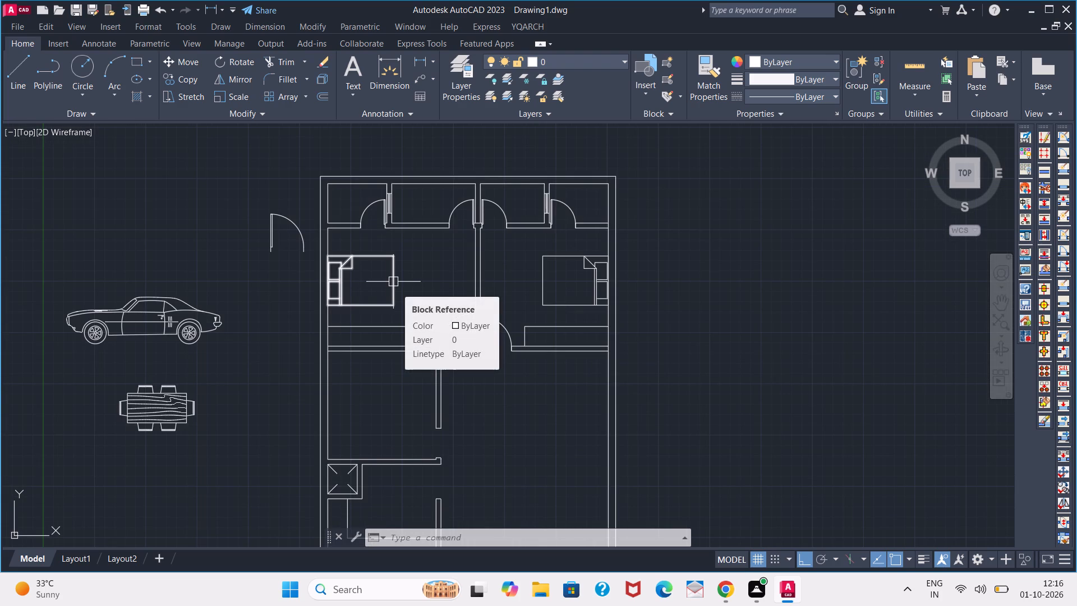
left_click(393, 282)
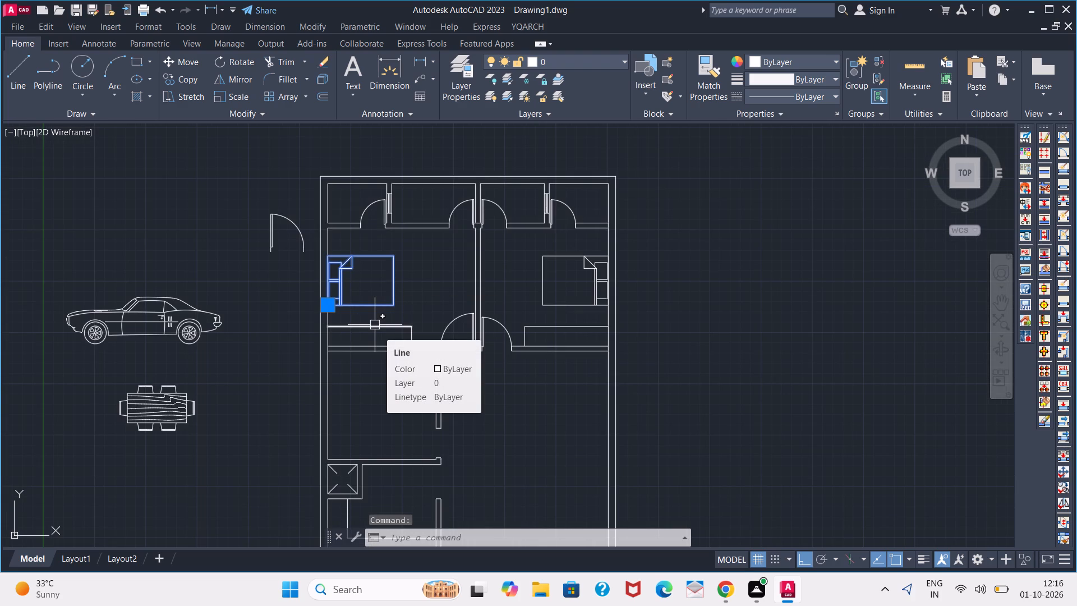
key("c")
key("o")
key("Return")
left_click(375, 316)
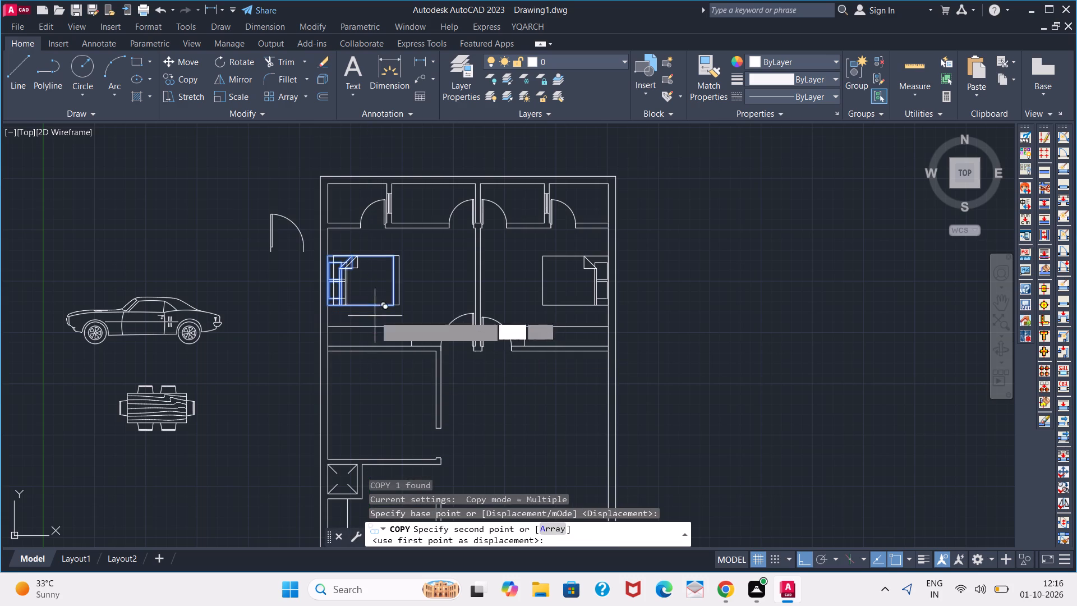
left_click(366, 427)
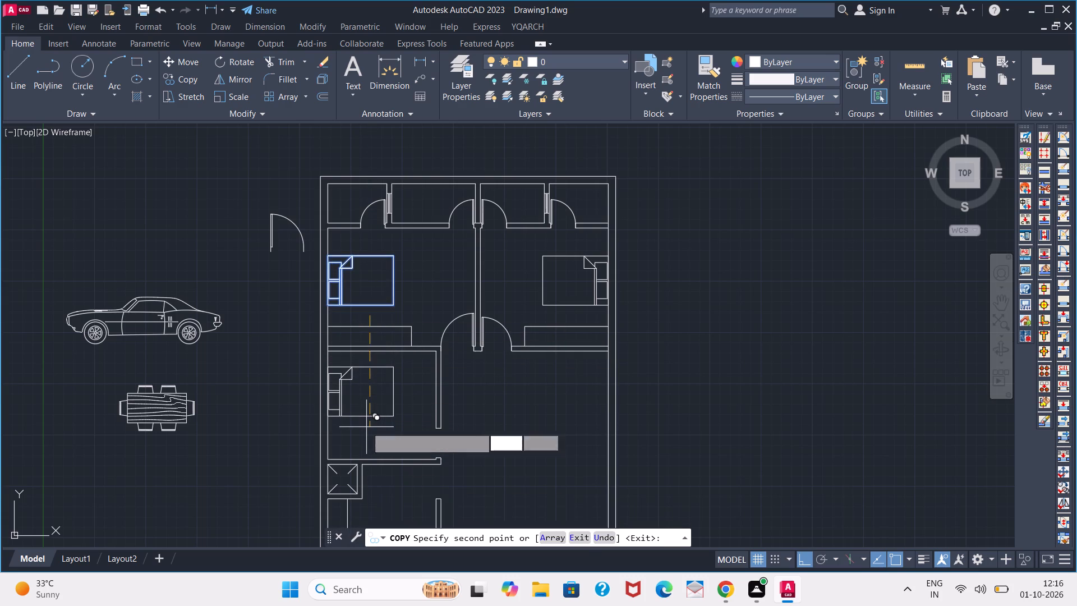
key("Escape")
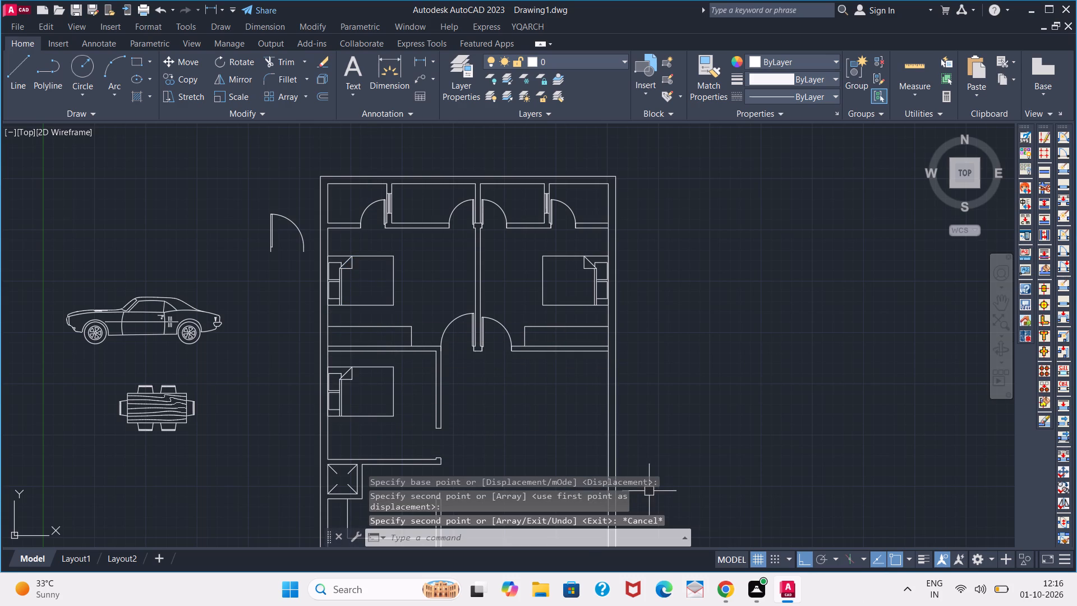
Rotate the copied bed in the lower-left bedroom by 270° so its headboard faces the room's upper wall.
left_click(346, 408)
key("r")
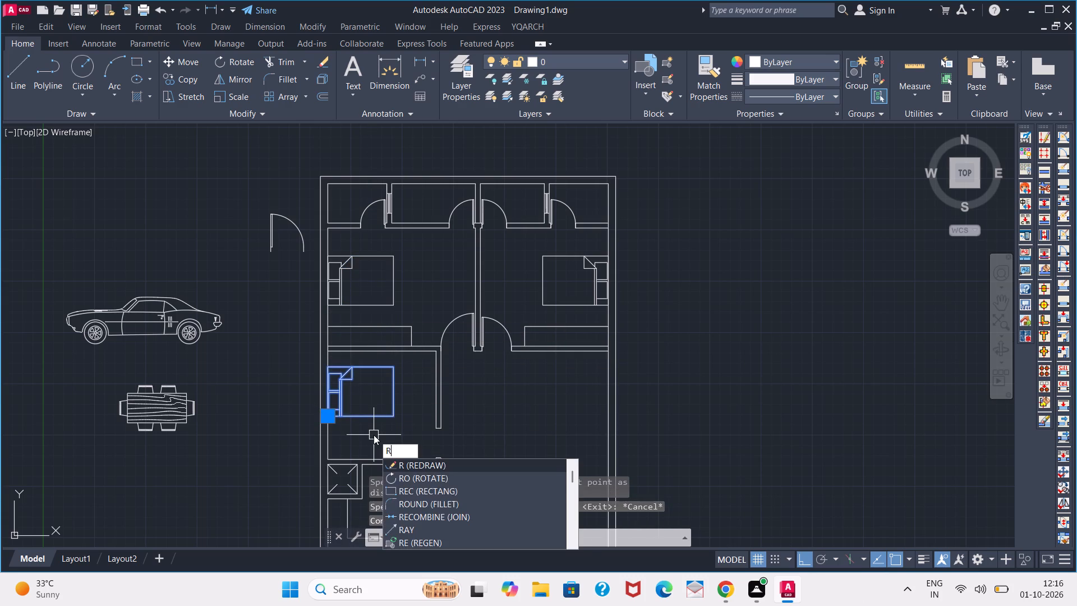
type("O")
key("space")
left_click(394, 425)
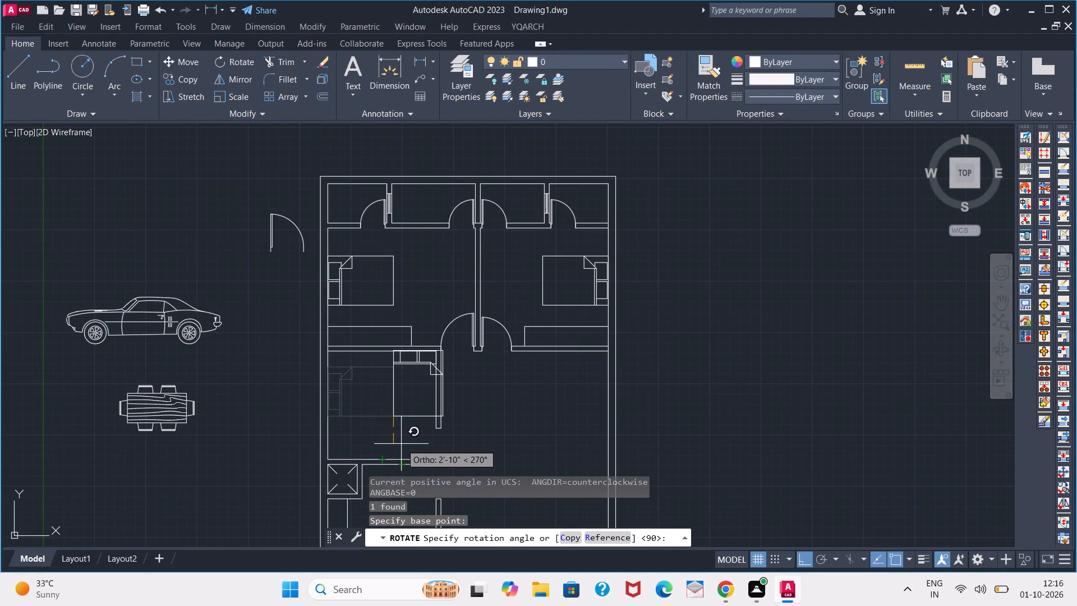
left_click(401, 441)
key("space")
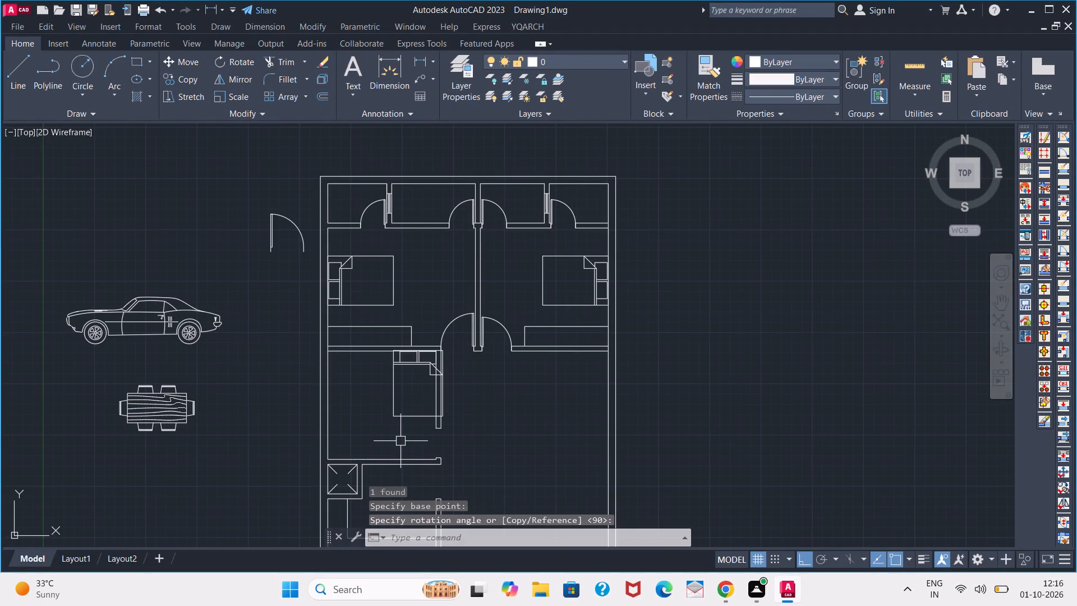
key("space")
Move the rotated bed by its upper headboard corner into the corner between the outer wall and the bedroom's upper wall.
left_click(397, 414)
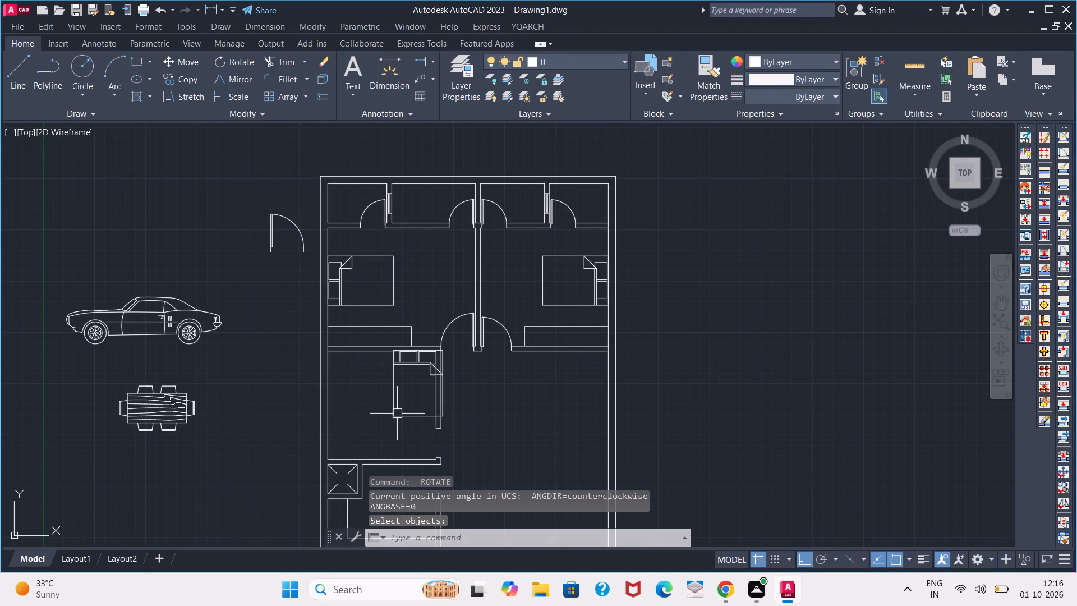
type("M")
key("space")
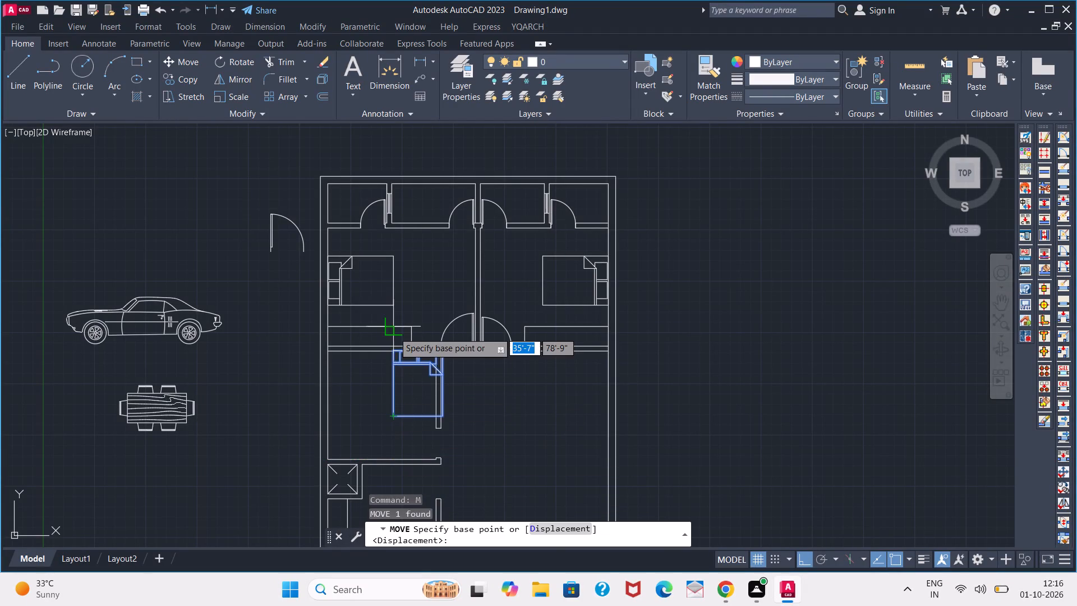
scroll(393, 332, "up", 4)
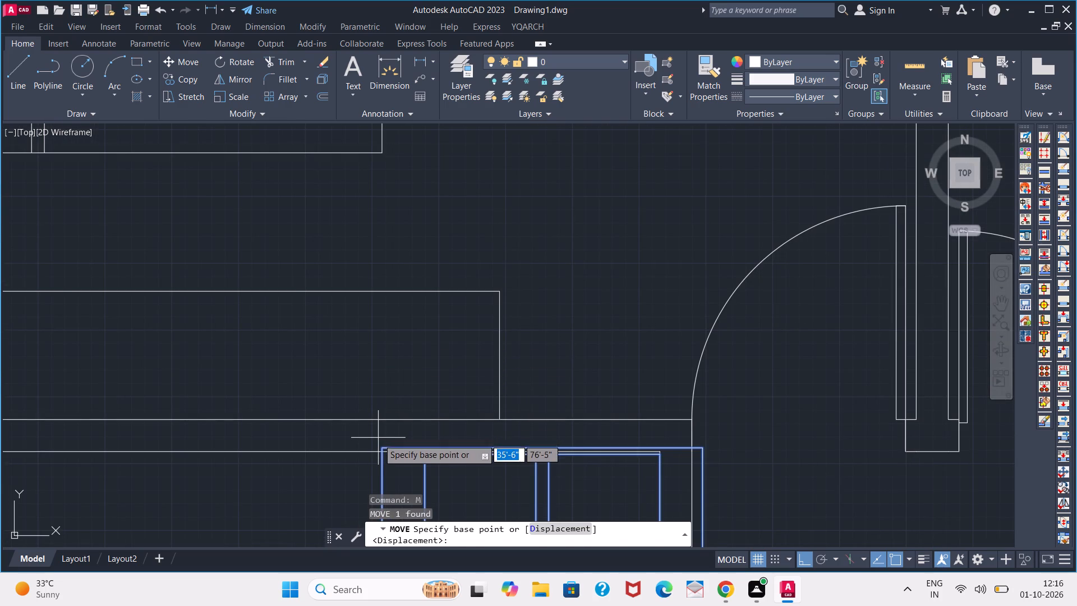
left_click(378, 440)
scroll(294, 459, "down", 4)
middle_click_drag(229, 451, 329, 375)
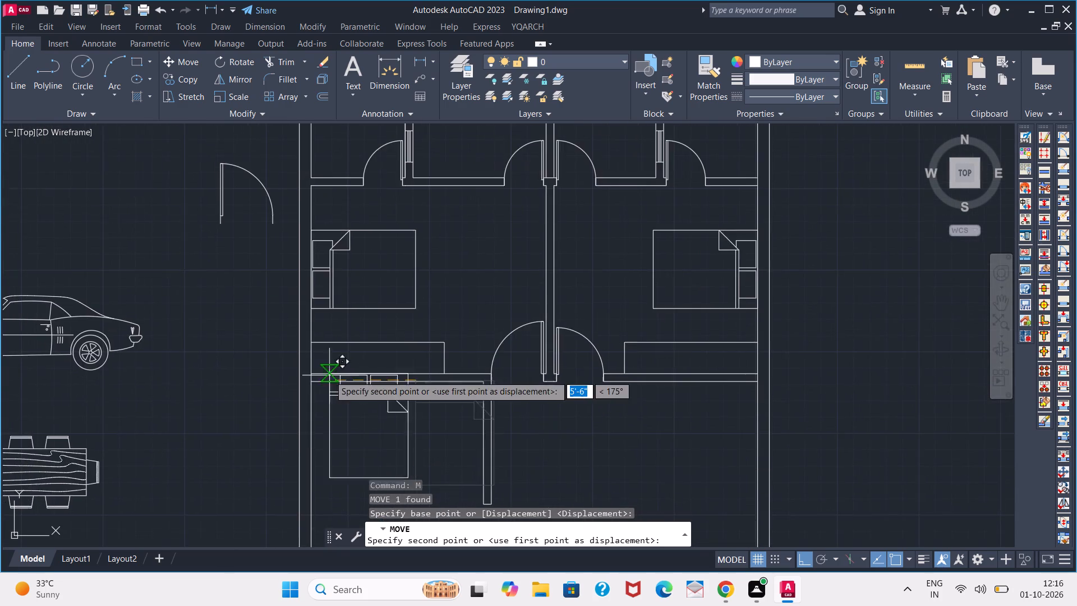
scroll(321, 383, "up", 4)
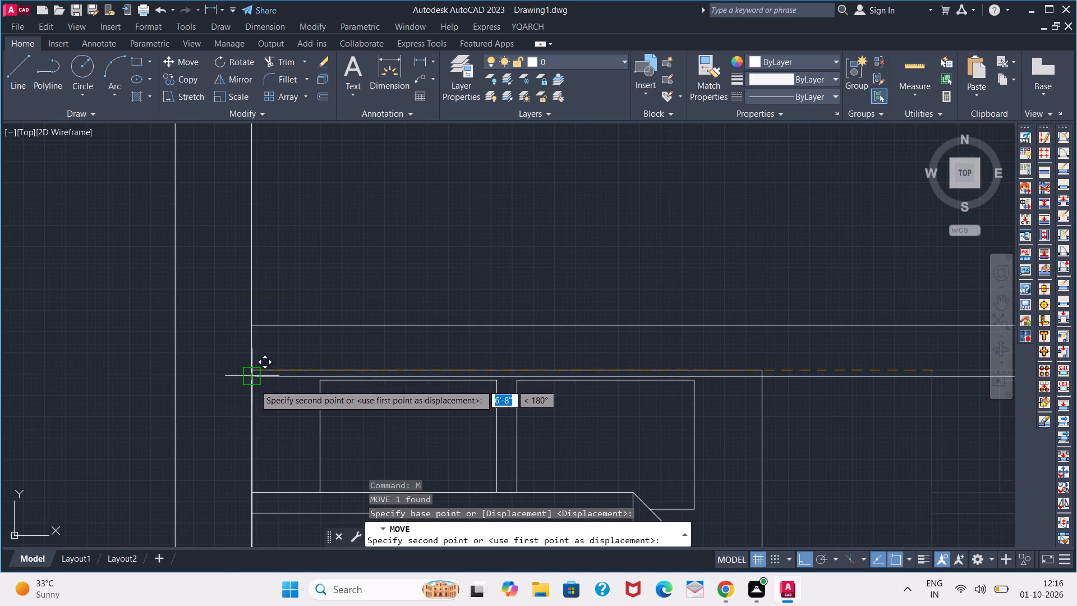
left_click(254, 384)
key("space")
scroll(314, 395, "down", 6)
key("space")
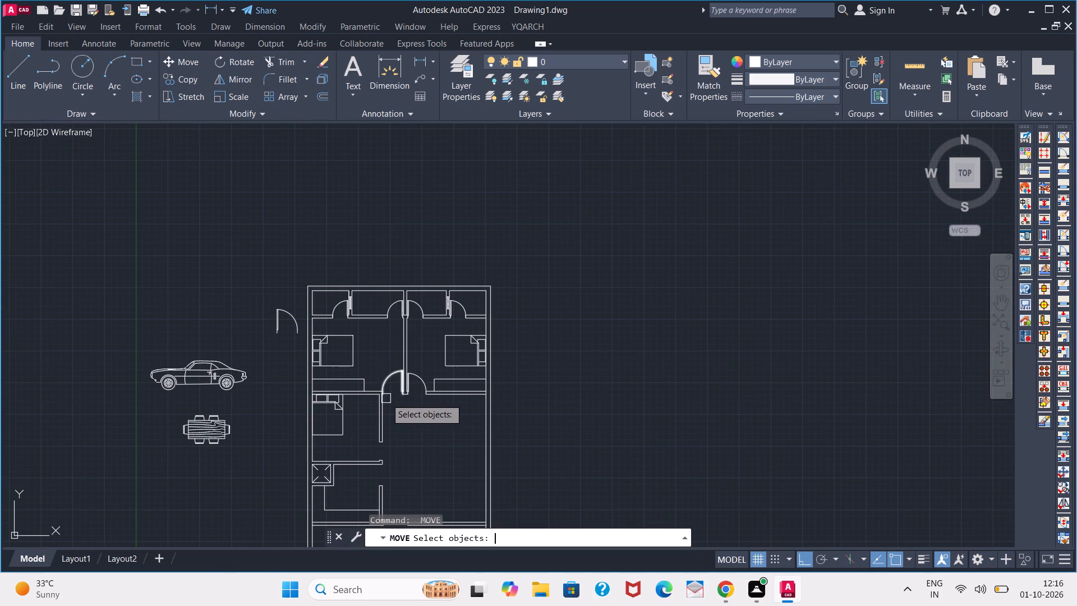
Offset the inner face of the lower-left bedroom's right wall by 2' into the room.
scroll(379, 416, "up", 2)
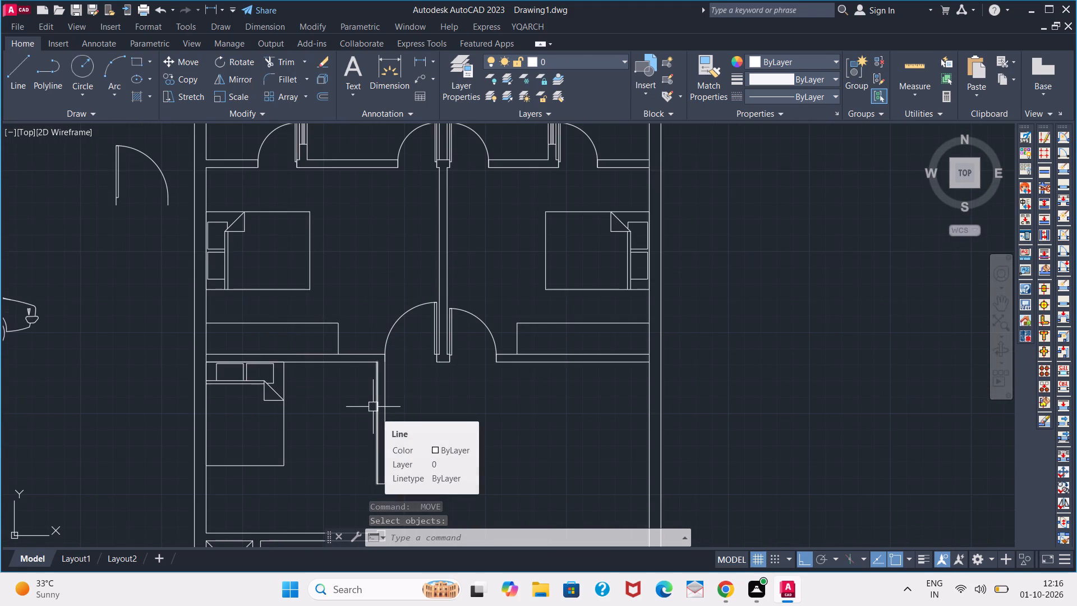
key("o")
key("Return")
type("2'")
key("Return")
left_click(373, 407)
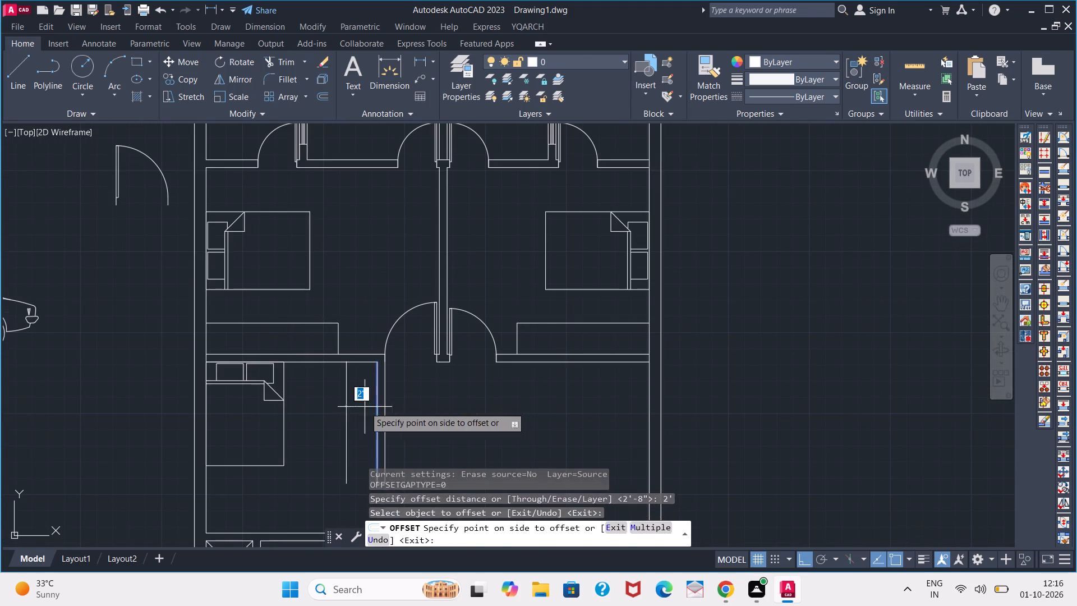
left_click(365, 407)
key("space")
Draw a horizontal line joining the lower end of the offset line to the bedroom's right wall.
middle_click_drag(357, 431, 352, 357)
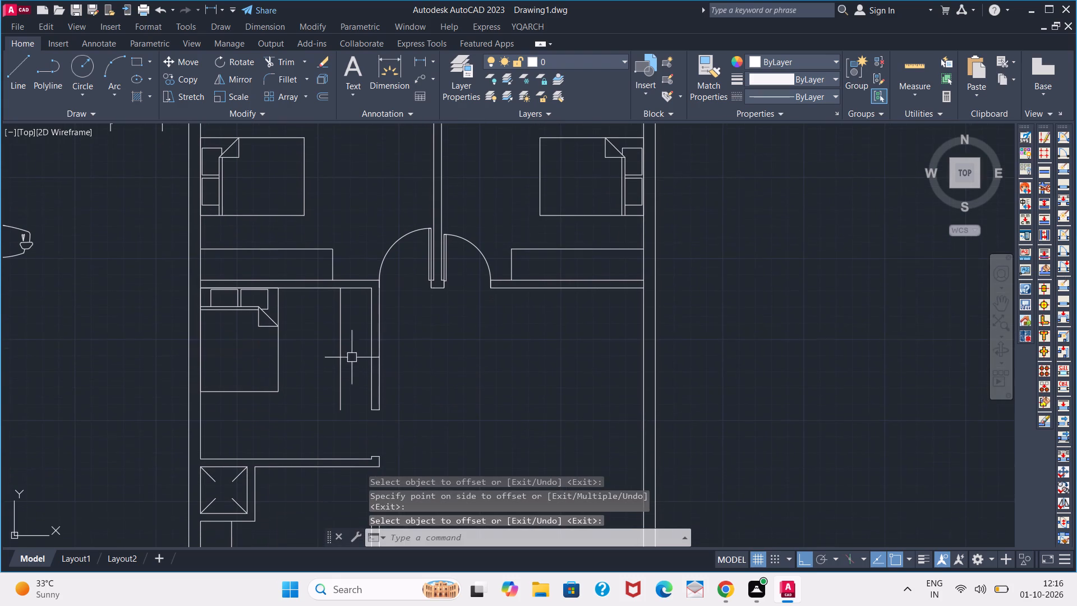
key("l")
key("Return")
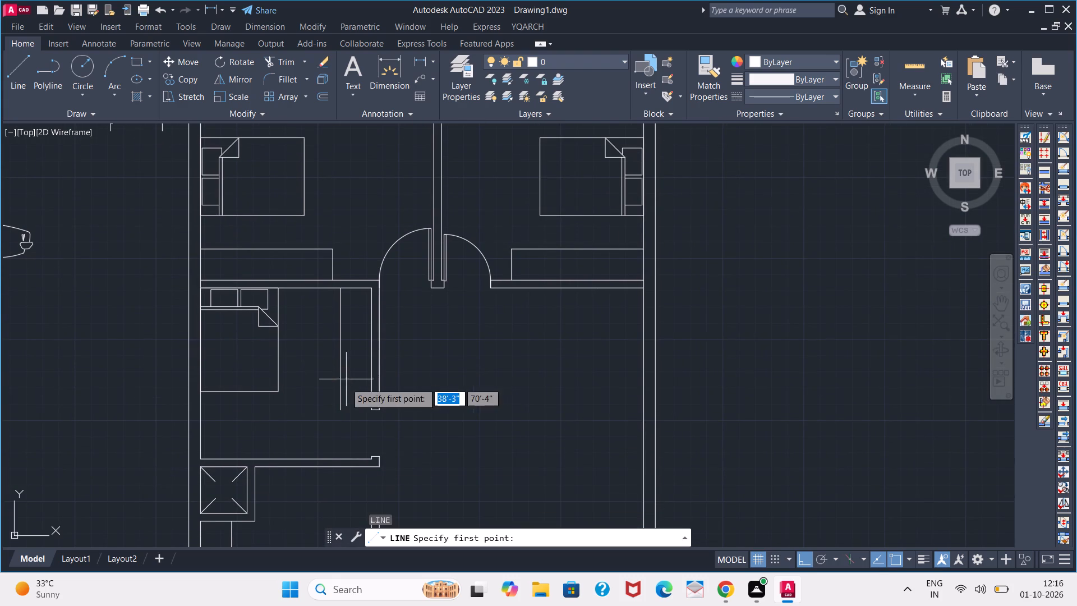
left_click(347, 401)
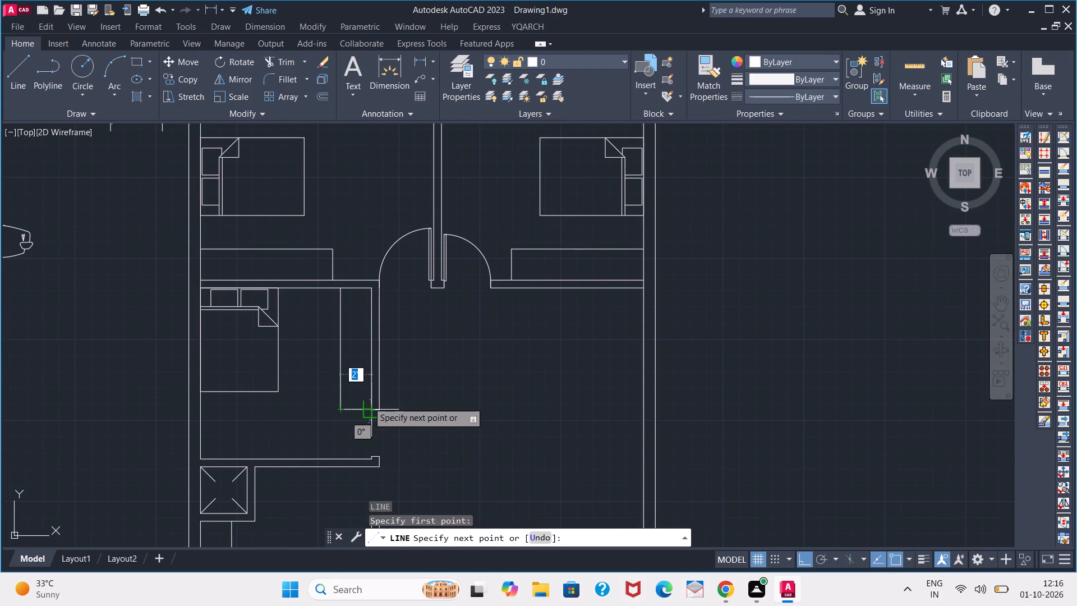
left_click(368, 402)
key("space")
Offset the short closing line at the wall's lower end 2' upward.
scroll(346, 399, "up", 1)
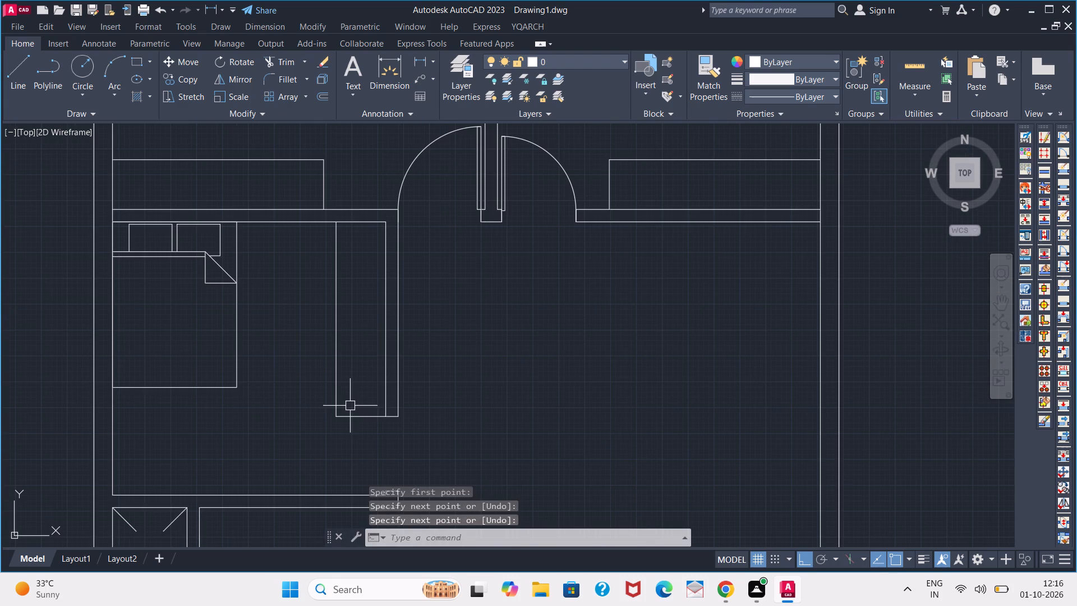
key("o")
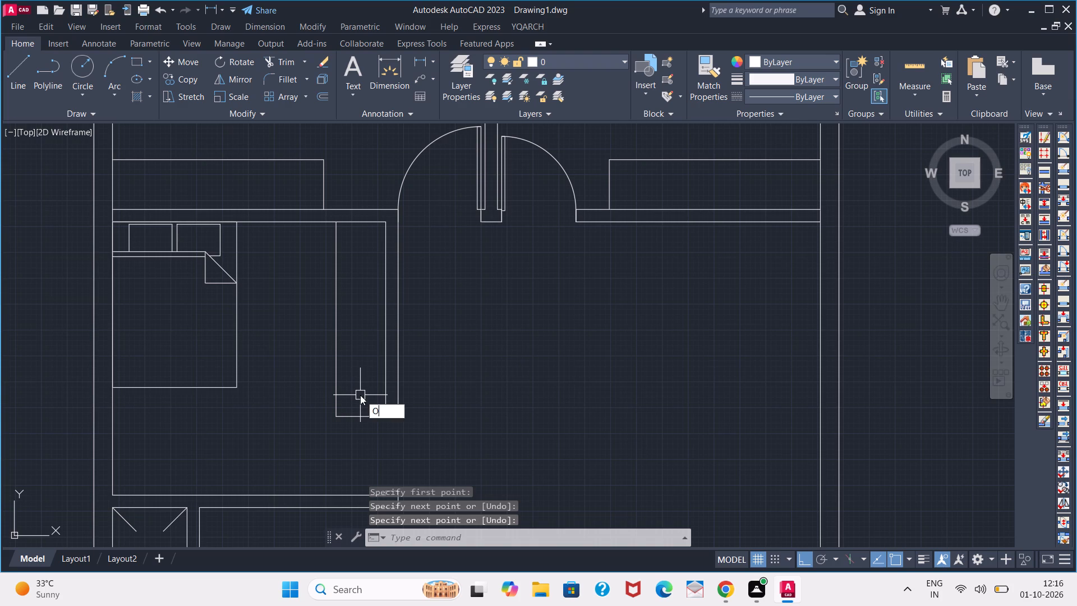
key("Return")
key("2")
key("apostrophe")
key("Return")
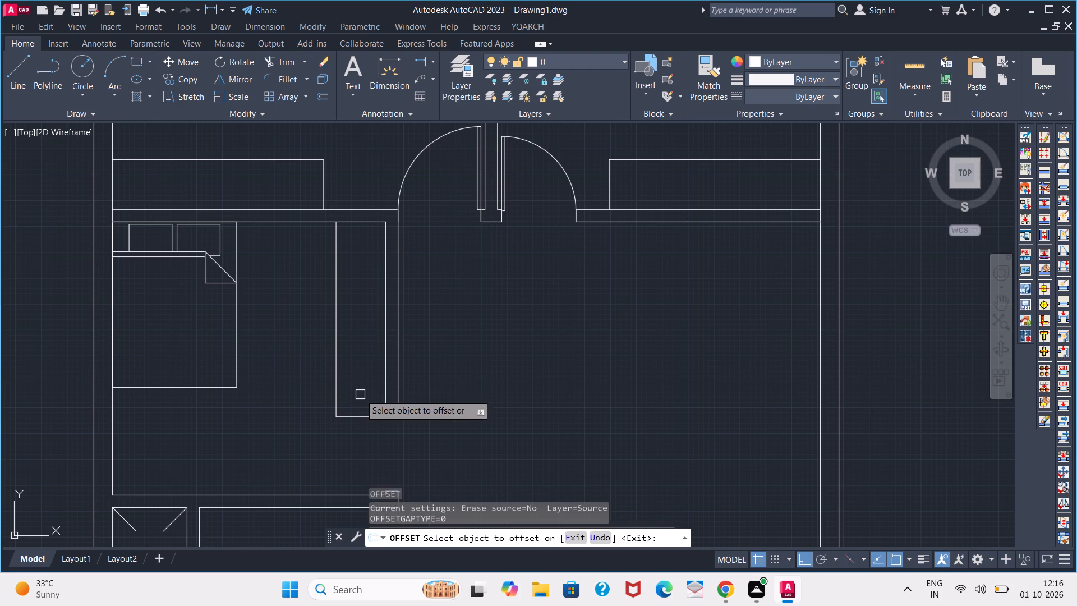
left_click(361, 415)
left_click(362, 390)
key("space")
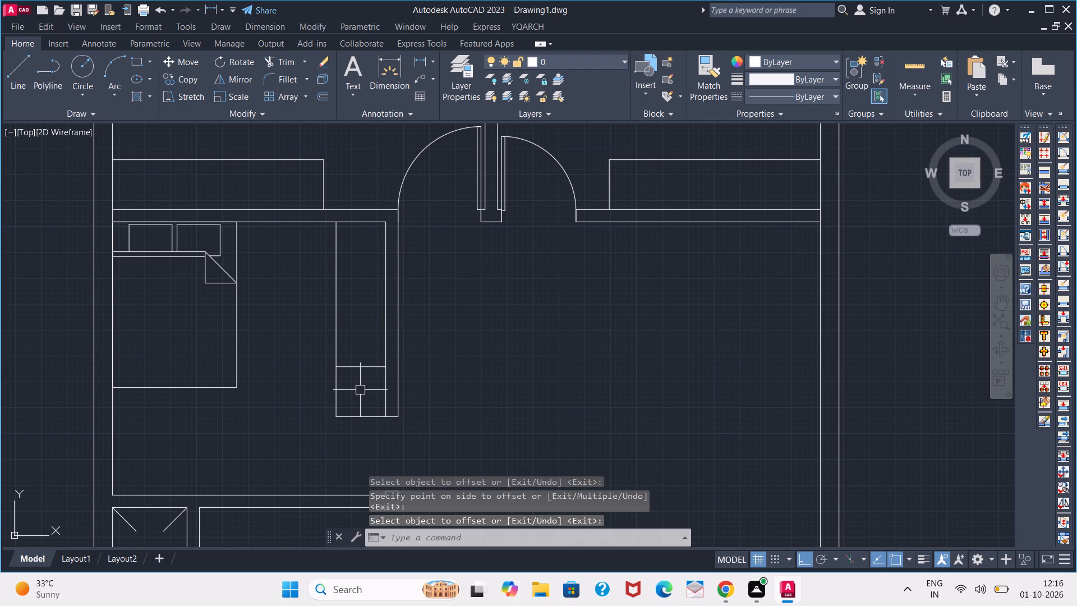
Trim away the outline's side segment and closing line below the upper offset line, leaving a shorter wardrobe rectangle.
type("TR")
key("space")
left_click(339, 391)
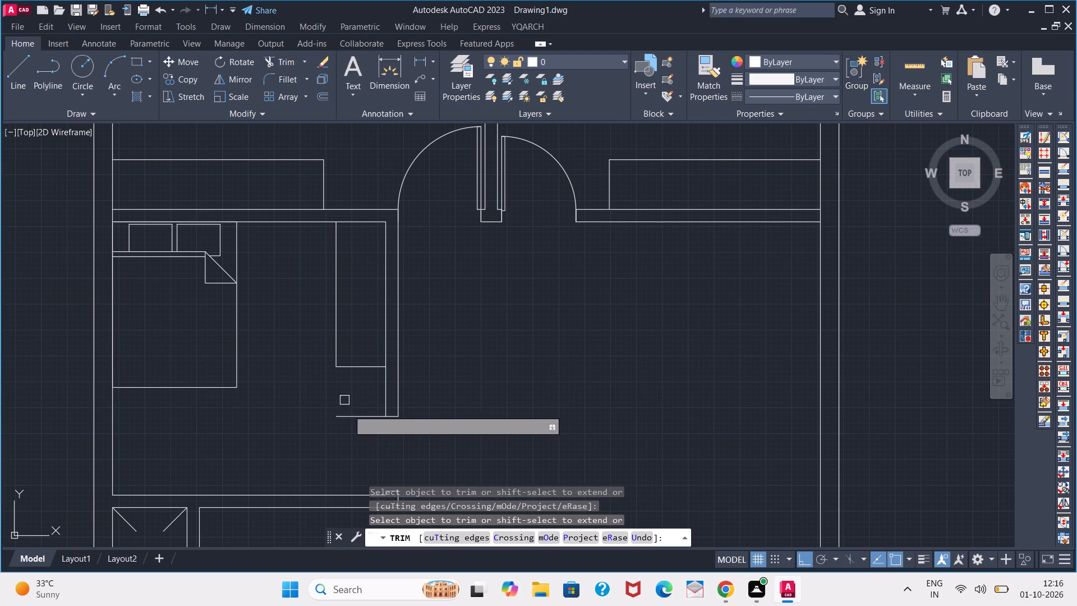
left_click(349, 414)
key("space")
Rotate the spare door beside the plan by 90° so its leaf lies horizontally.
scroll(319, 389, "down", 2)
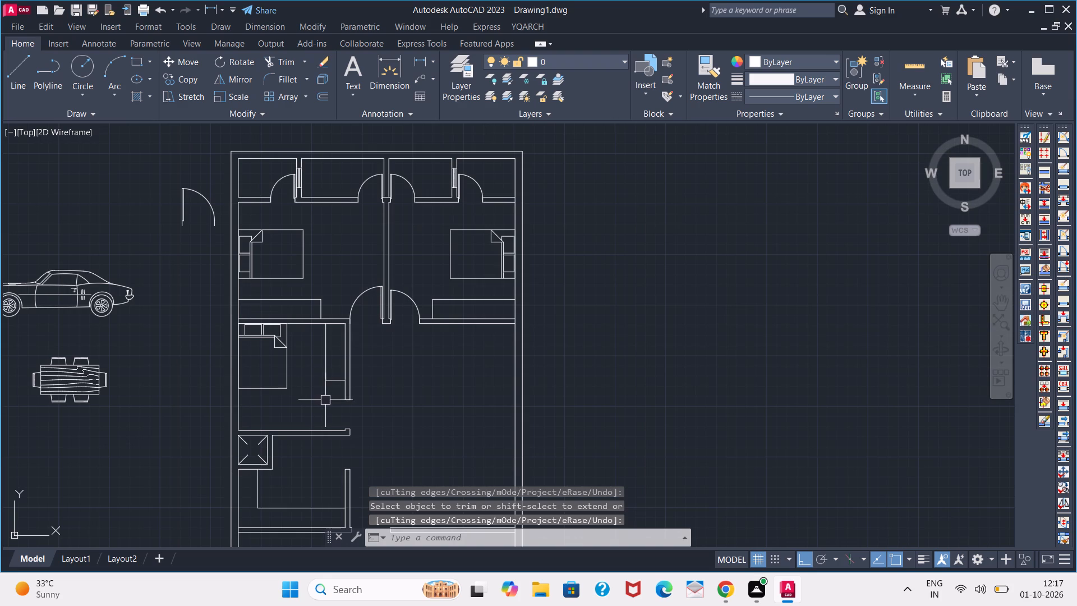
middle_click_drag(317, 393, 260, 284)
middle_click(240, 276)
scroll(248, 285, "up", 1)
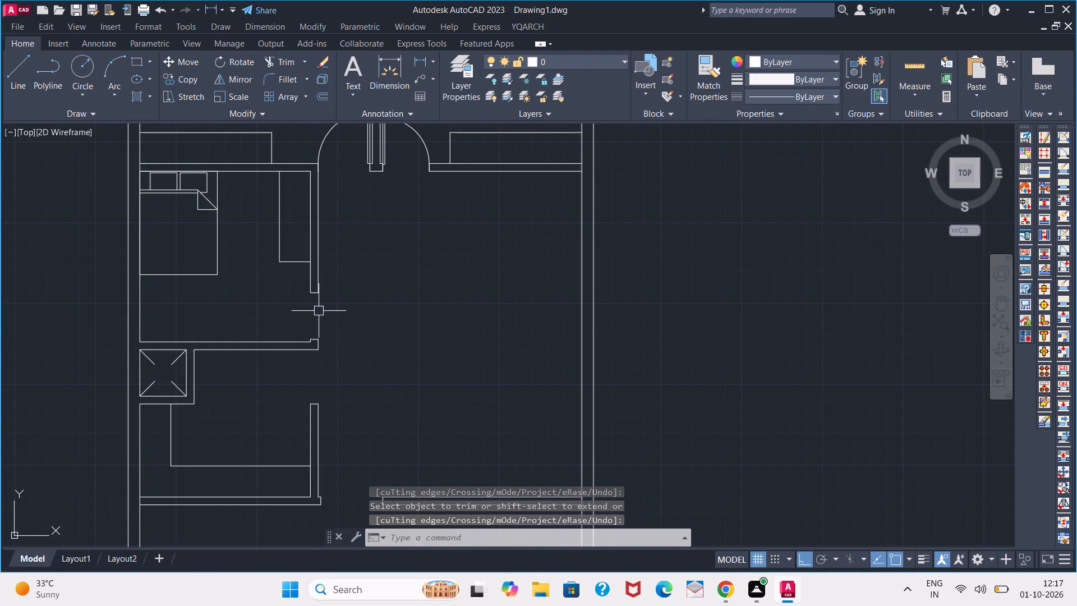
scroll(353, 353, "down", 2)
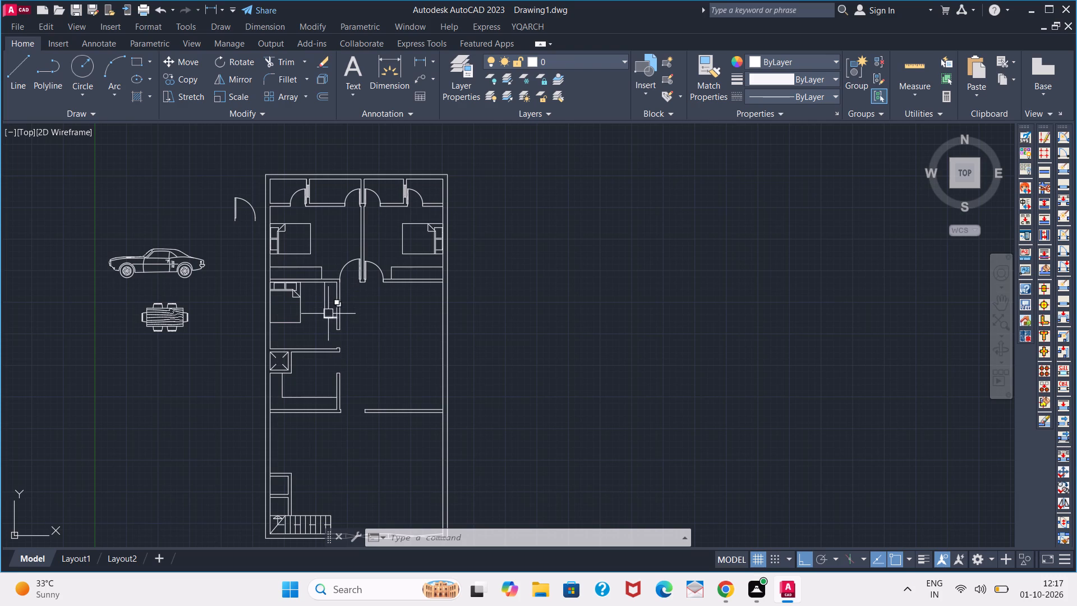
left_click(235, 211)
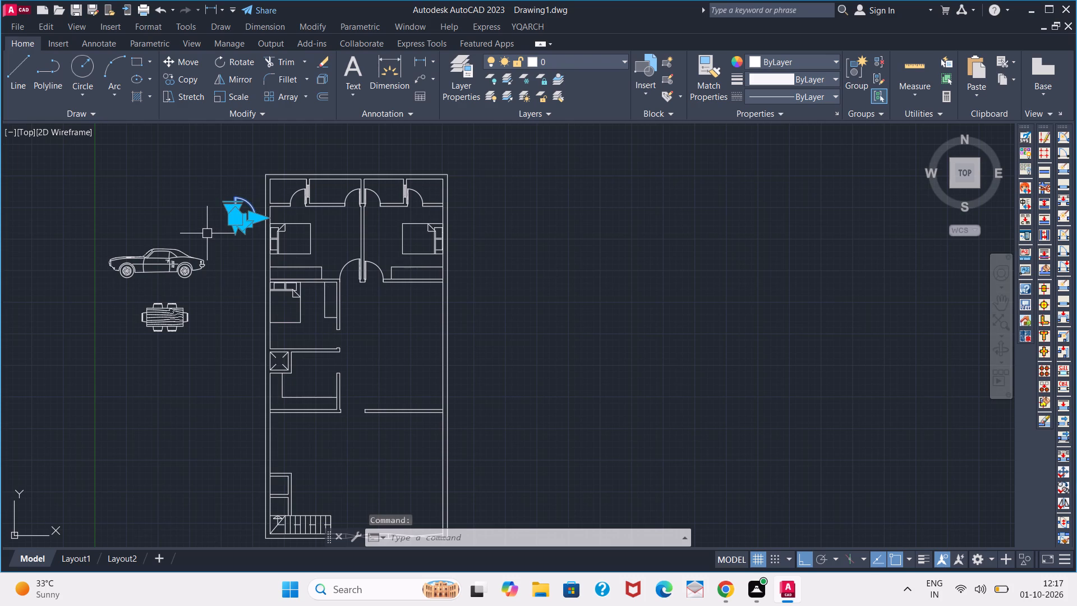
type("RO")
key("Return")
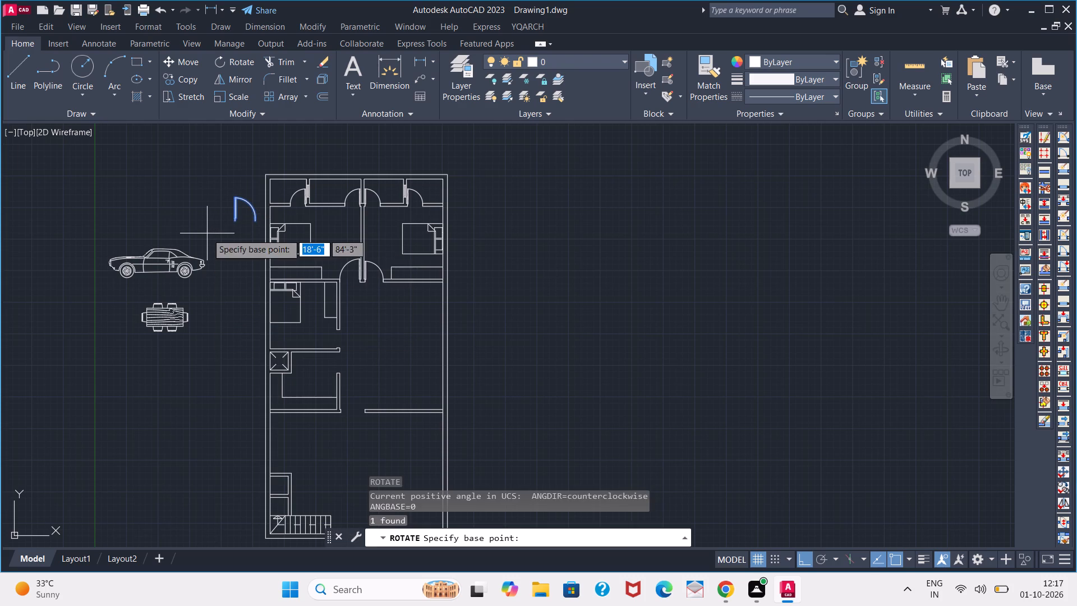
left_click(210, 232)
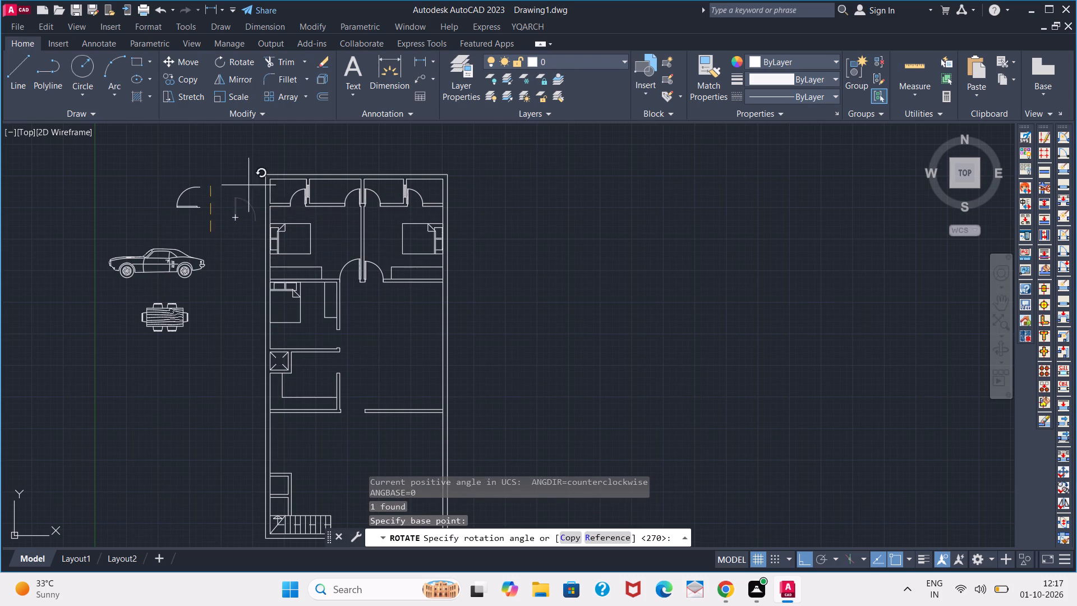
left_click(219, 181)
Turn off Ortho and copy the rotated door by its hinge-side end to the lower-left bedroom's doorway, near the wall stub.
left_click(201, 208)
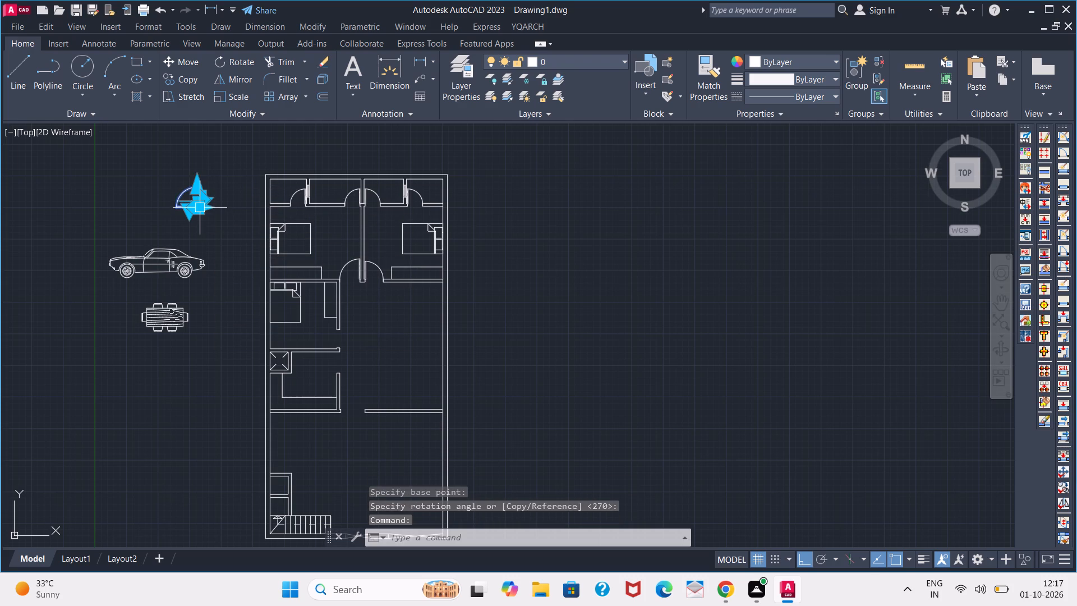
key("c")
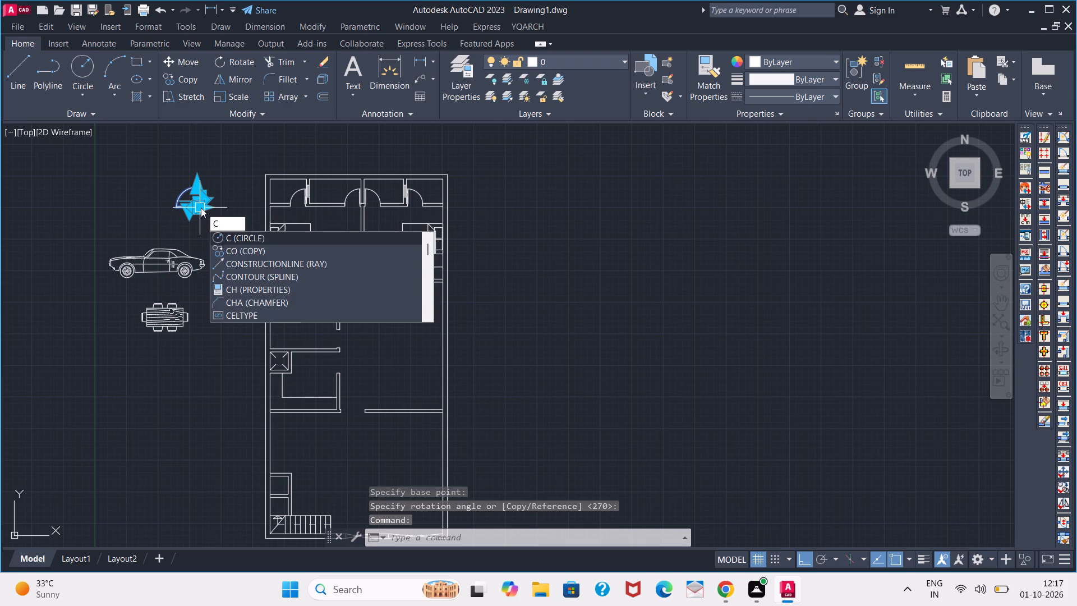
key("o")
key("Return")
left_click(201, 208)
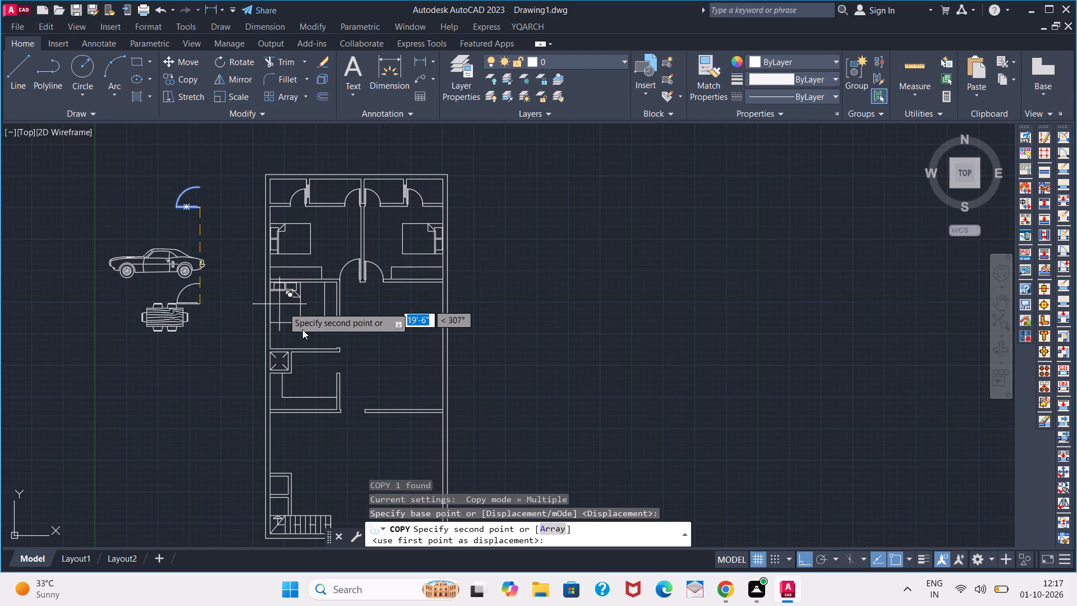
left_click(803, 559)
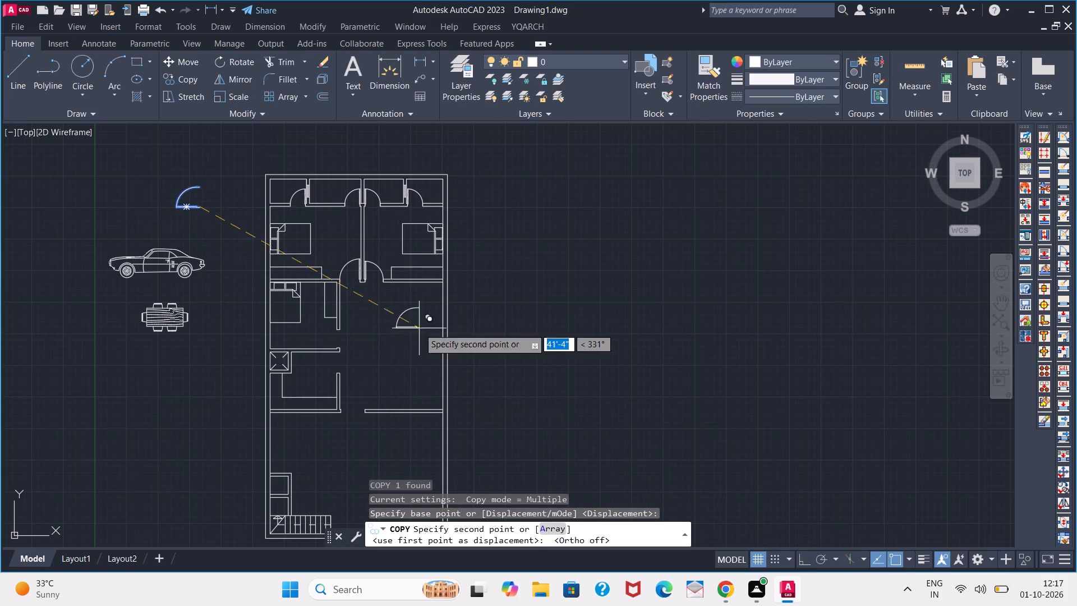
scroll(342, 337, "up", 4)
middle_click_drag(329, 434, 322, 322)
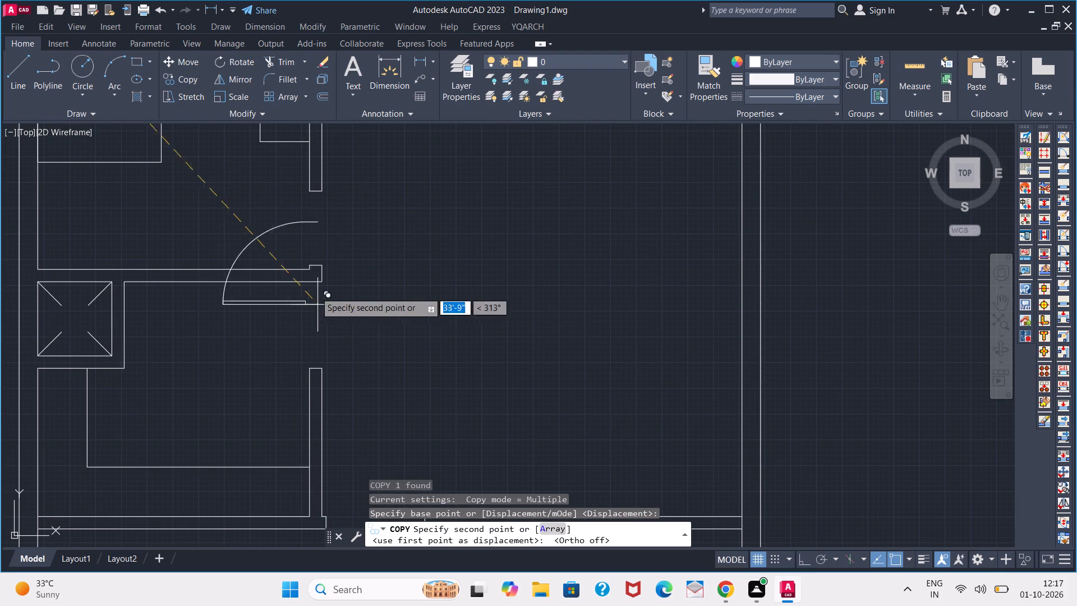
left_click(306, 255)
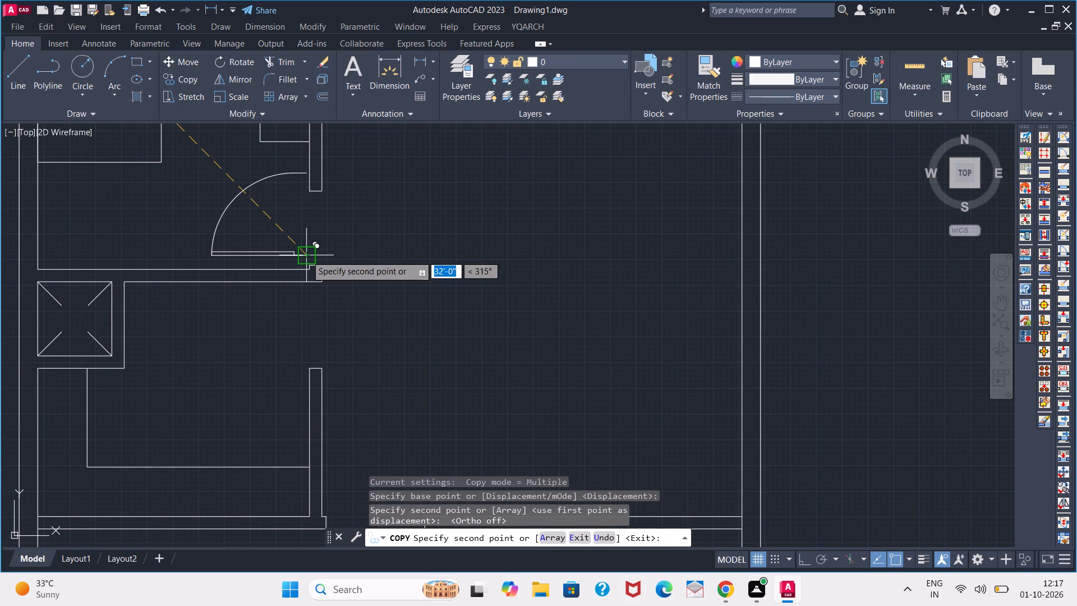
key("space")
Move the copied door by its hinge-side end onto the upper outer corner of the wall stub below the doorway.
left_click(298, 255)
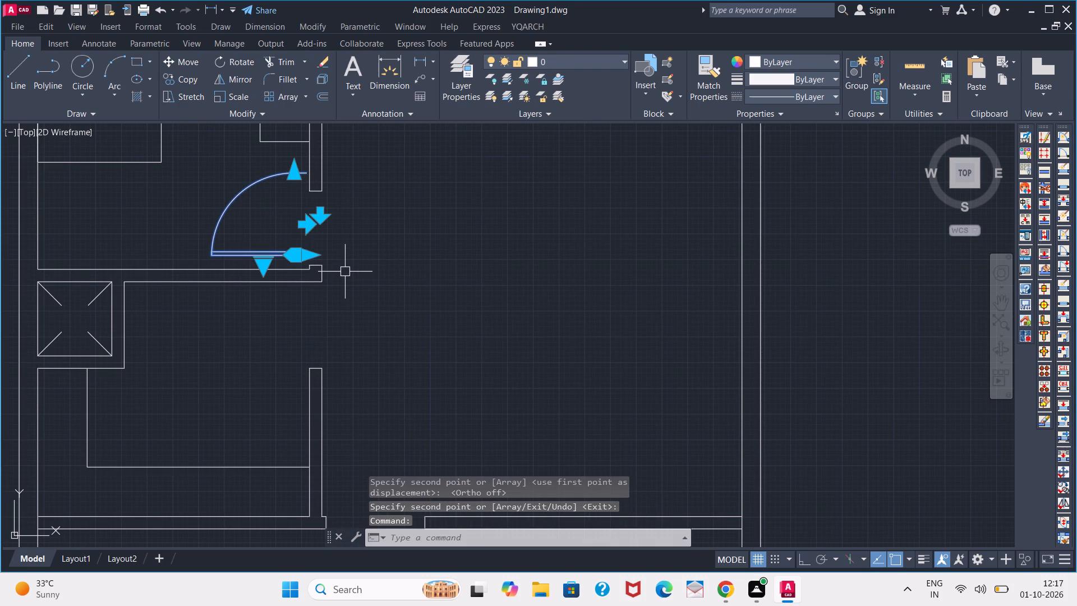
key("m")
key("Return")
scroll(324, 259, "up", 3)
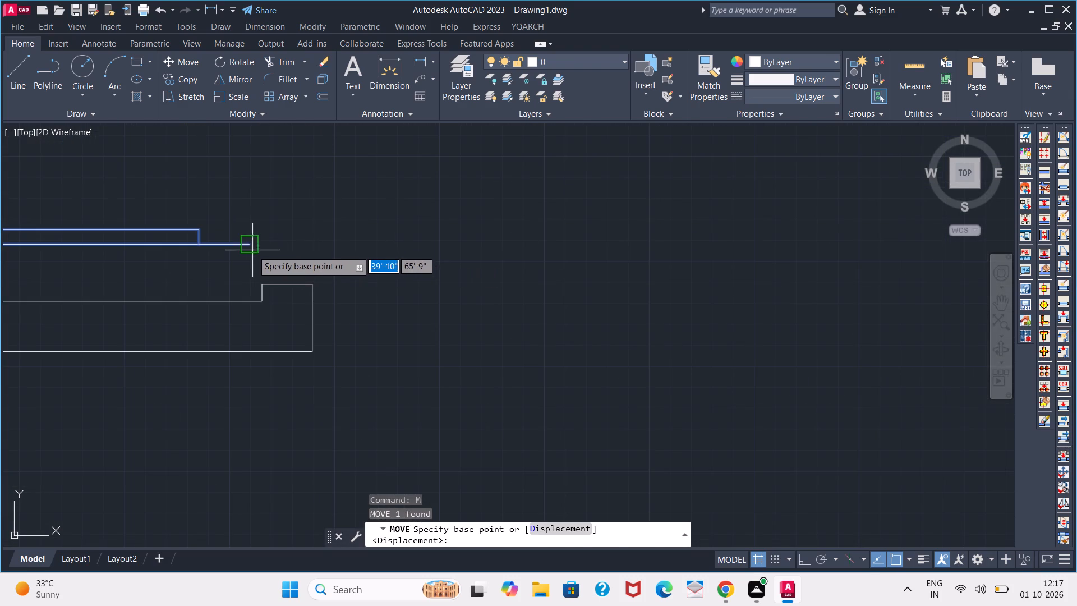
left_click(252, 248)
left_click(310, 279)
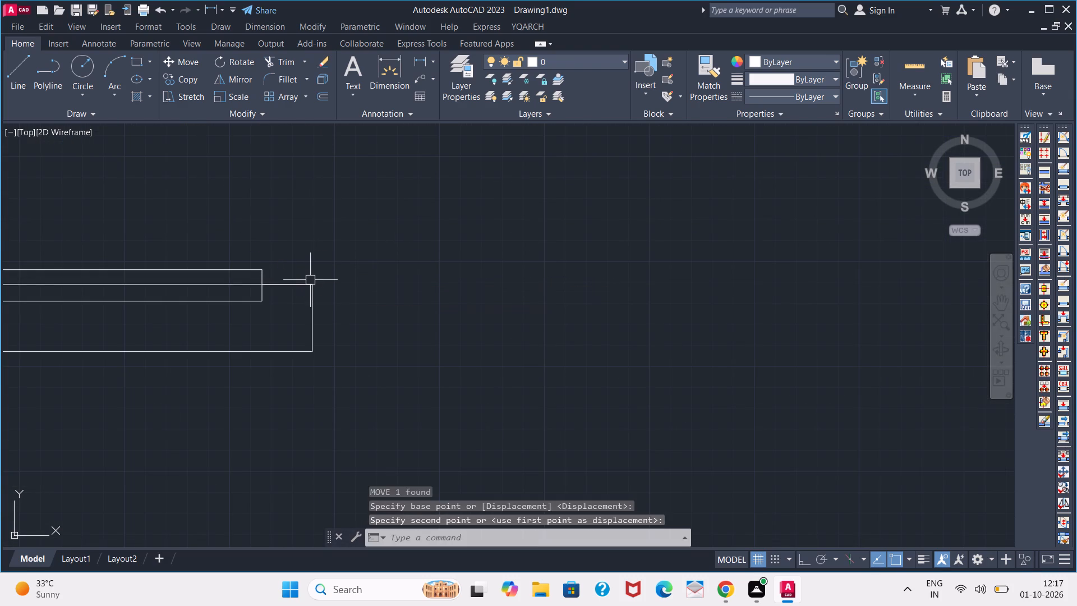
key("space")
key("space")
scroll(284, 199, "down", 4)
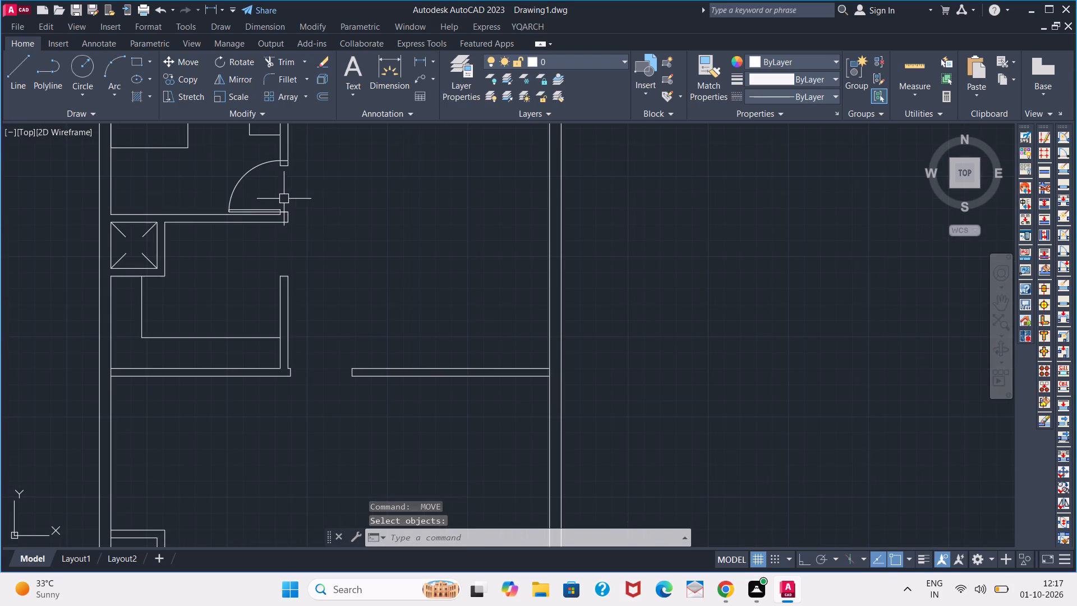
Scale the lower-left bedroom's door down from its hinge-end corner on the wall stub so its swing fits the doorway.
left_click(261, 171)
type("SC")
key("space")
scroll(277, 205, "up", 2)
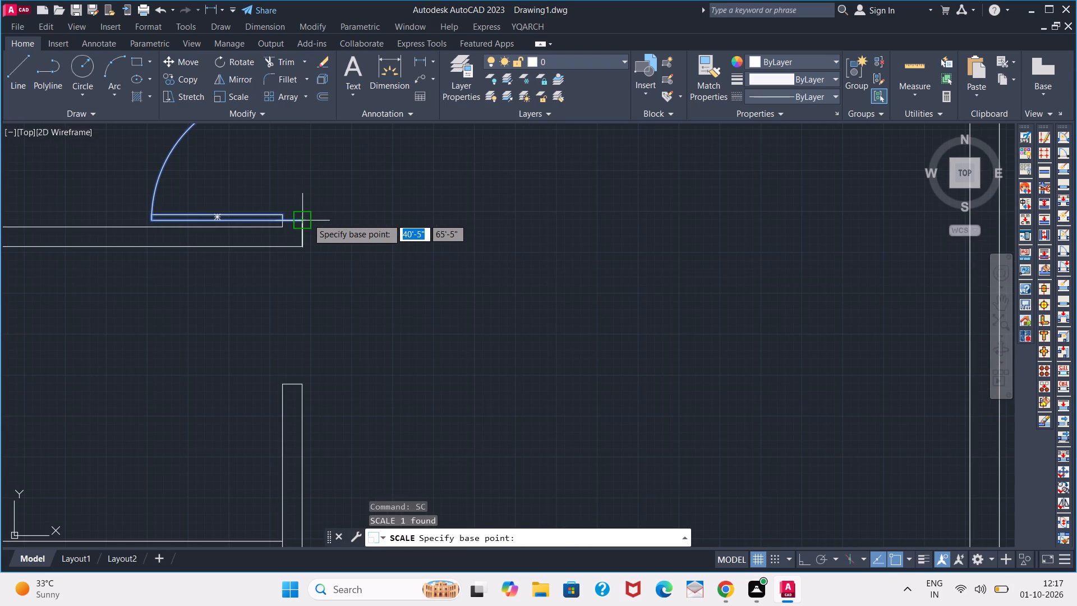
middle_click_drag(311, 226, 315, 283)
middle_click(315, 283)
left_click(315, 276)
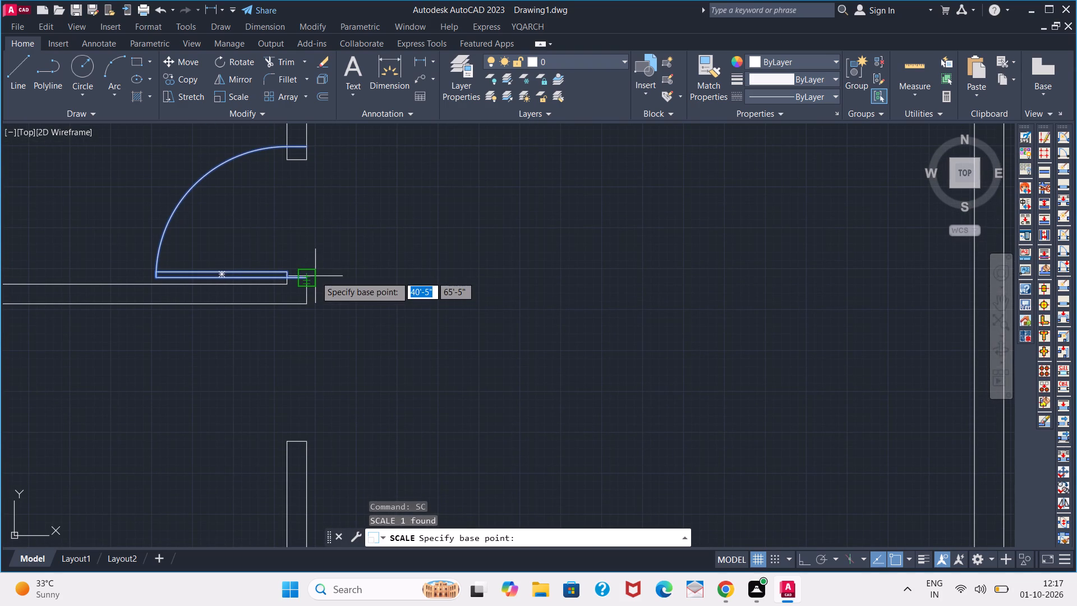
left_click(321, 212)
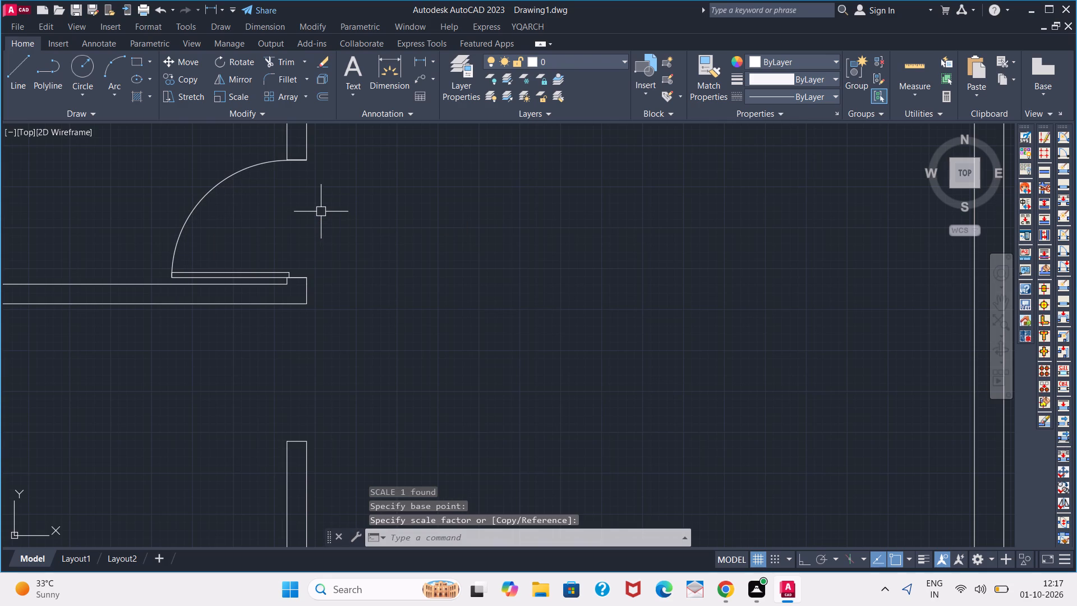
key("space")
key("space")
Copy the upper-left bedroom's door down to the opening in the horizontal wall below the kitchen counter area.
scroll(321, 212, "down", 3)
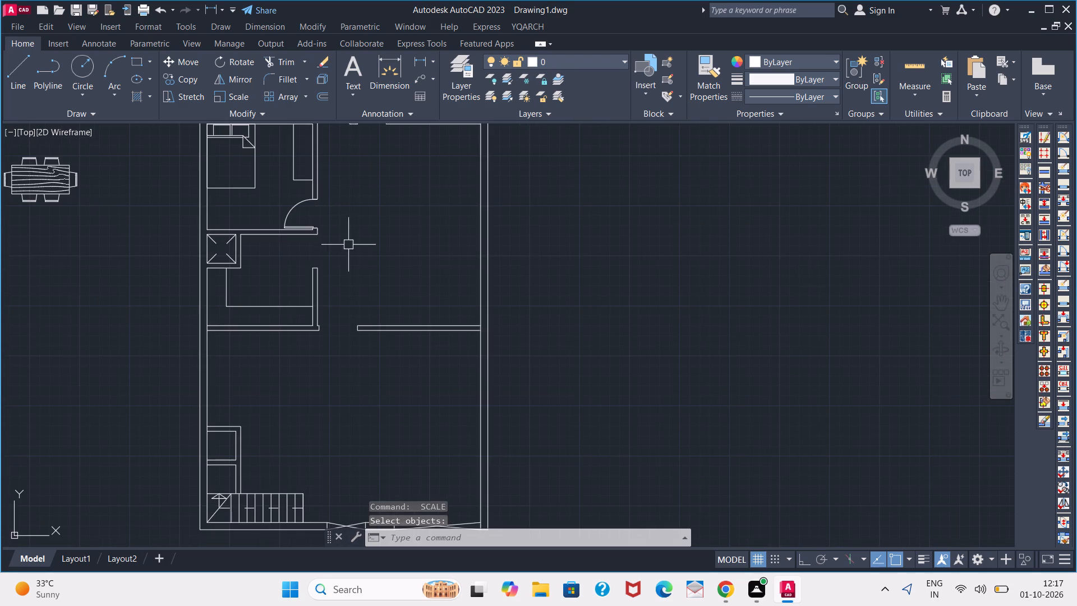
scroll(368, 267, "down", 1)
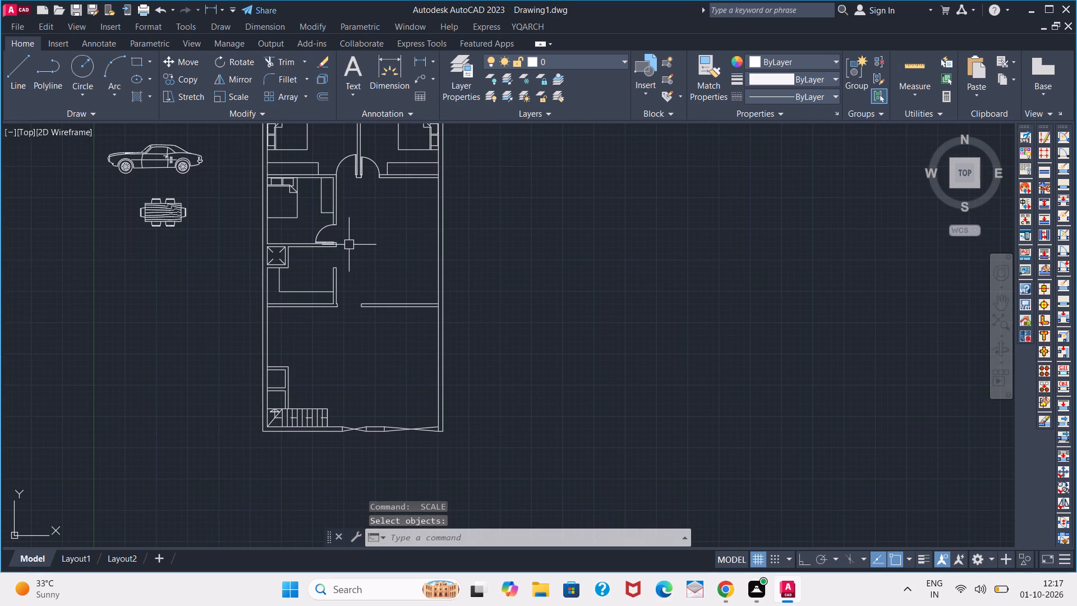
scroll(344, 249, "up", 3)
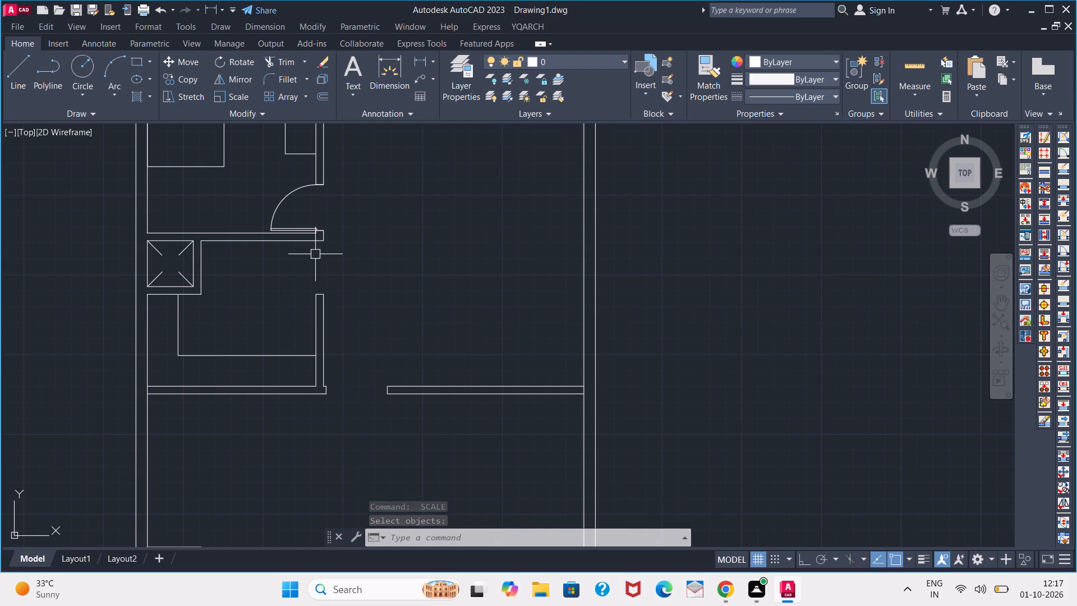
scroll(324, 267, "down", 2)
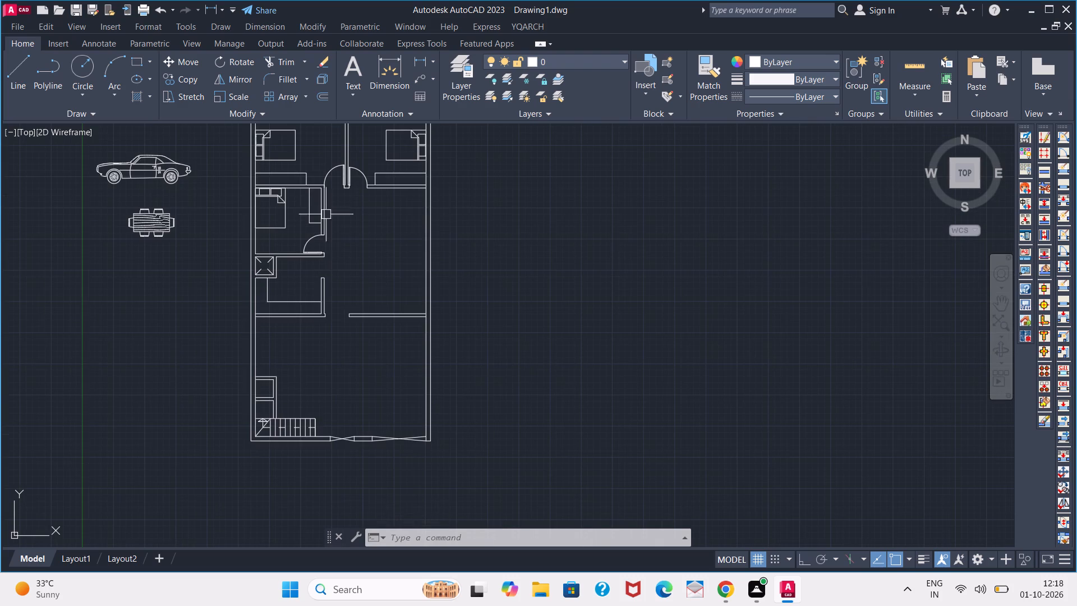
left_click(327, 175)
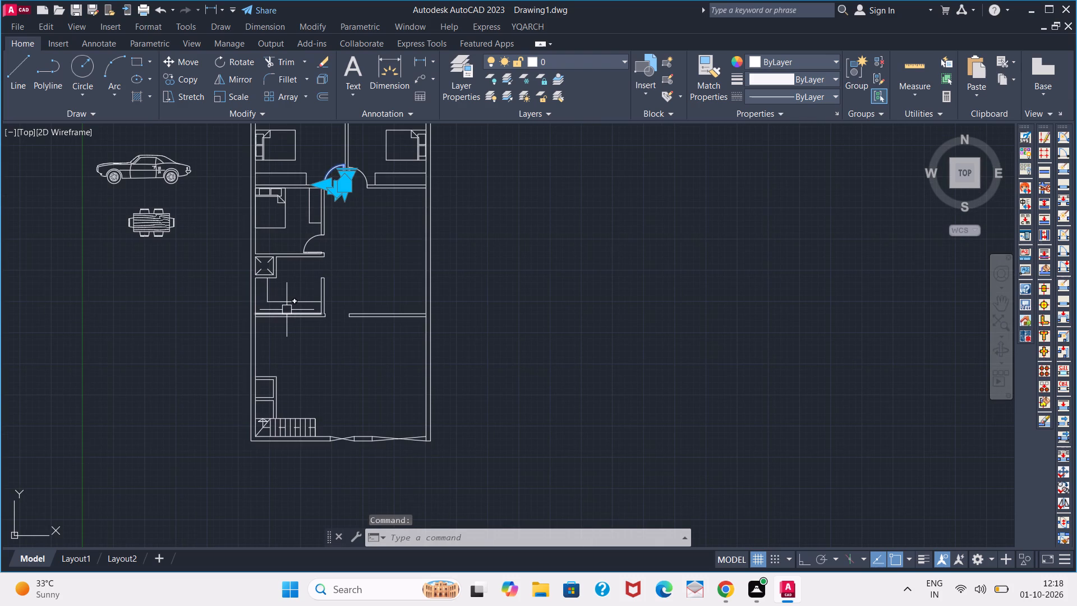
key("c")
key("o")
key("Return")
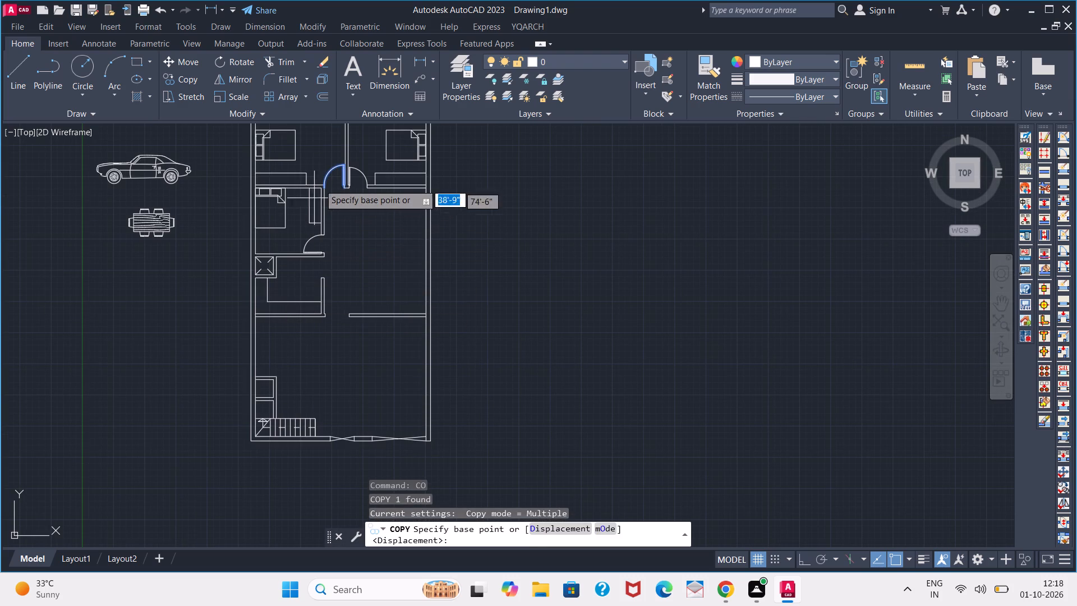
left_click(328, 165)
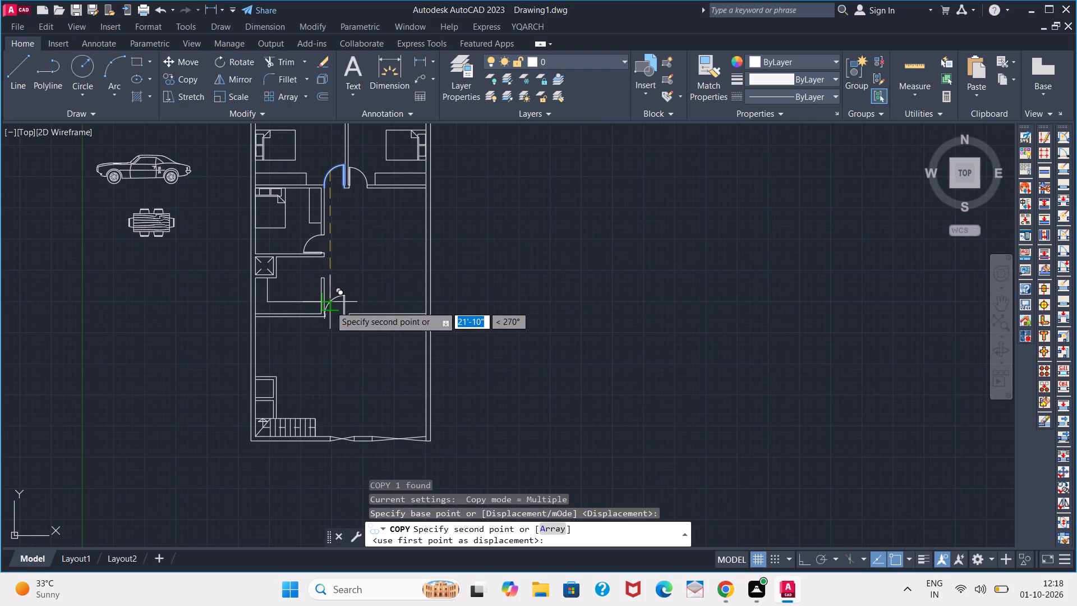
left_click(333, 306)
type("V")
key("space")
key("space")
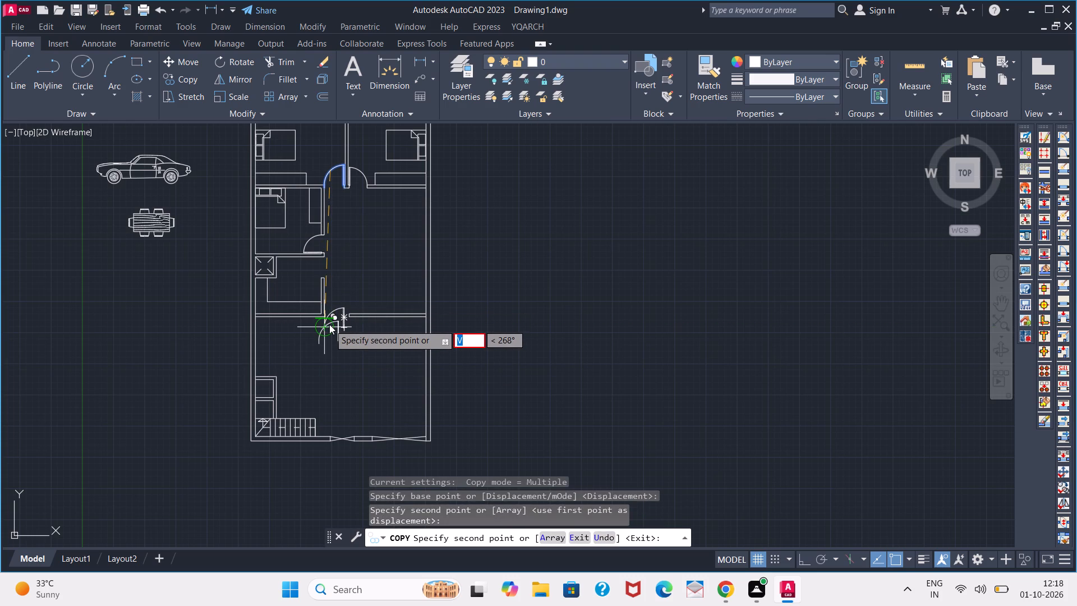
key("space")
key("space")
key("grave")
key("Escape")
key("Escape")
key("Escape")
Flip the copied door horizontally so its leaf is on the kitchen side of the opening.
scroll(335, 309, "up", 1)
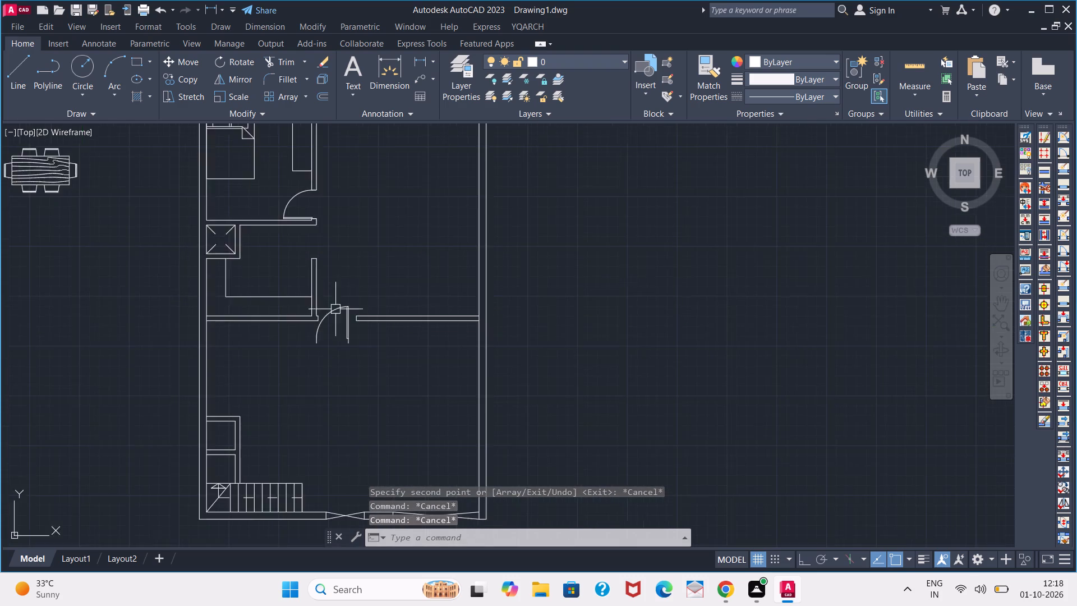
scroll(335, 309, "up", 1)
left_click(335, 309)
scroll(341, 356, "up", 3)
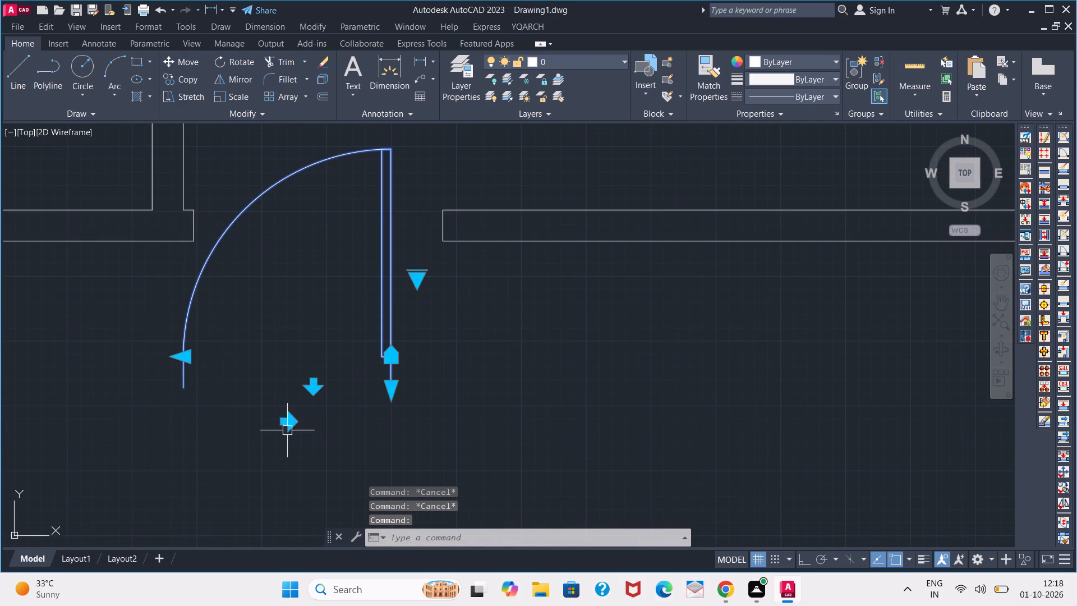
left_click(287, 424)
key("space")
key("Escape")
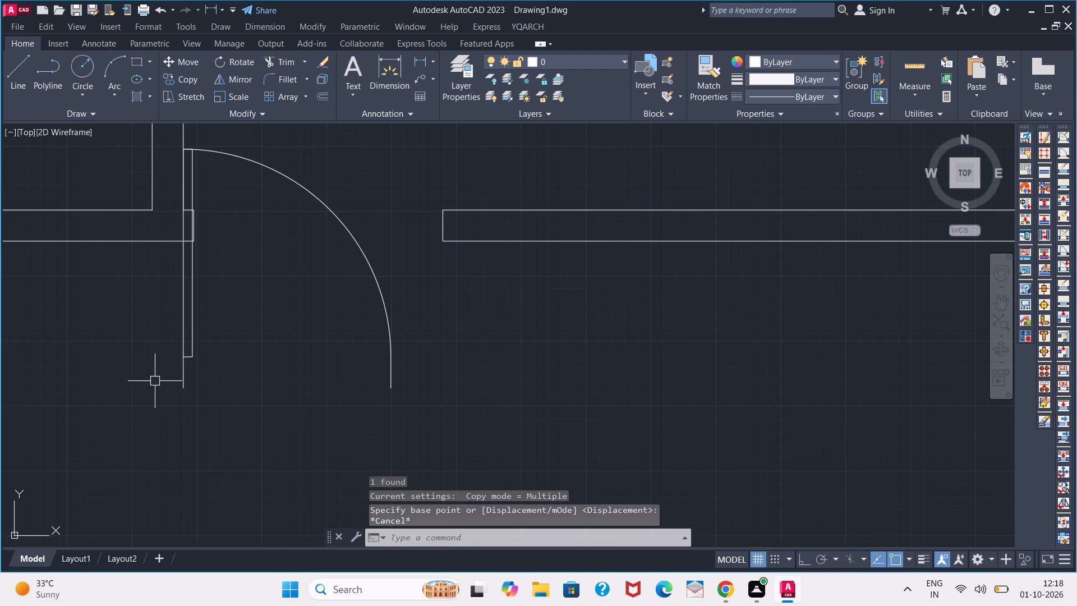
Move the flipped door by the lower end of its hinge side onto the wall end's lower corner beside the kitchen.
left_click(180, 380)
key("m")
key("Return")
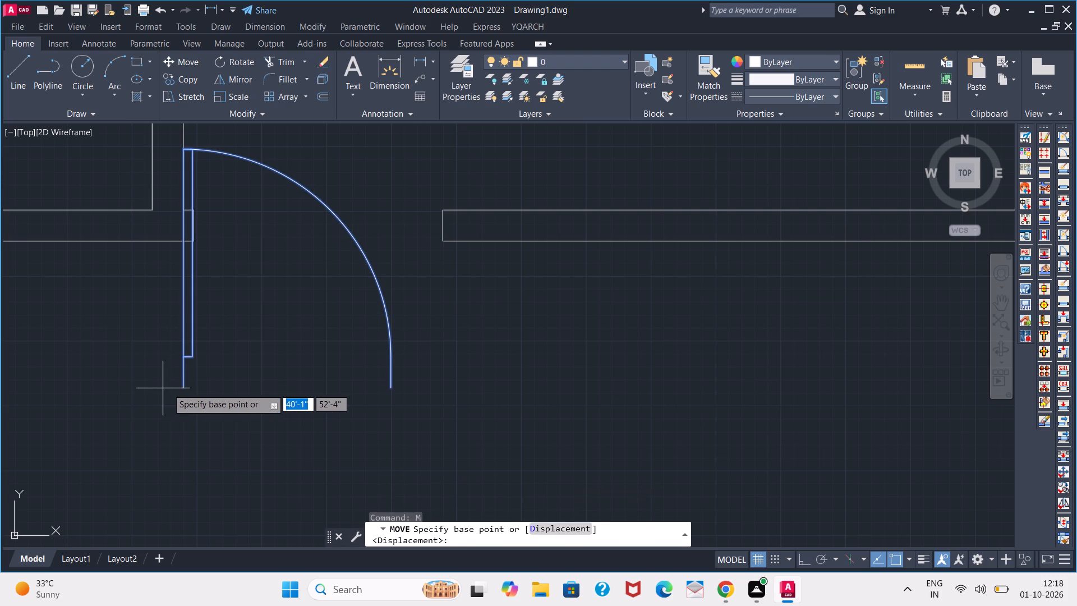
left_click(180, 388)
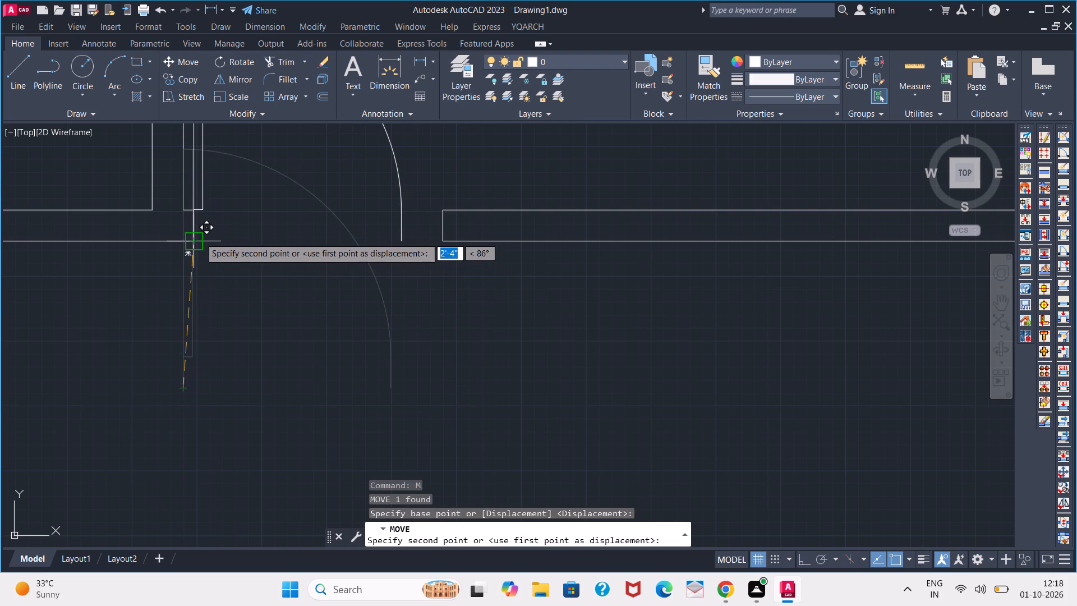
left_click(200, 237)
key("space")
middle_click_drag(229, 240, 255, 421)
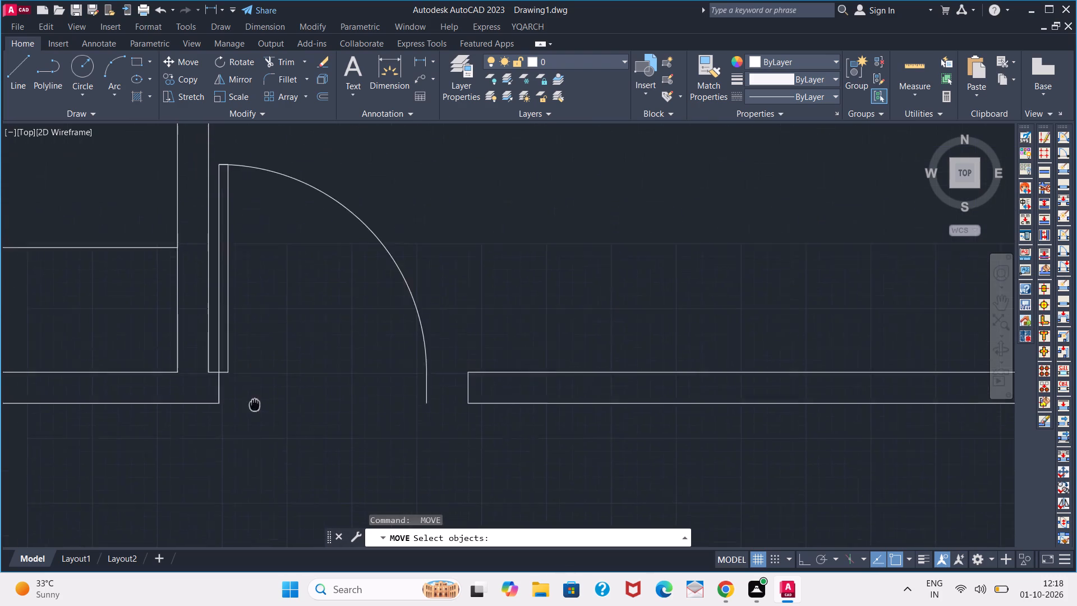
middle_click_drag(255, 421, 256, 421)
scroll(251, 418, "down", 1)
key("space")
Scale the moved door up from its hinge-end corner until its swing reaches the opposite wall end.
left_click(239, 370)
type("SC")
key("space")
scroll(241, 425, "up", 3)
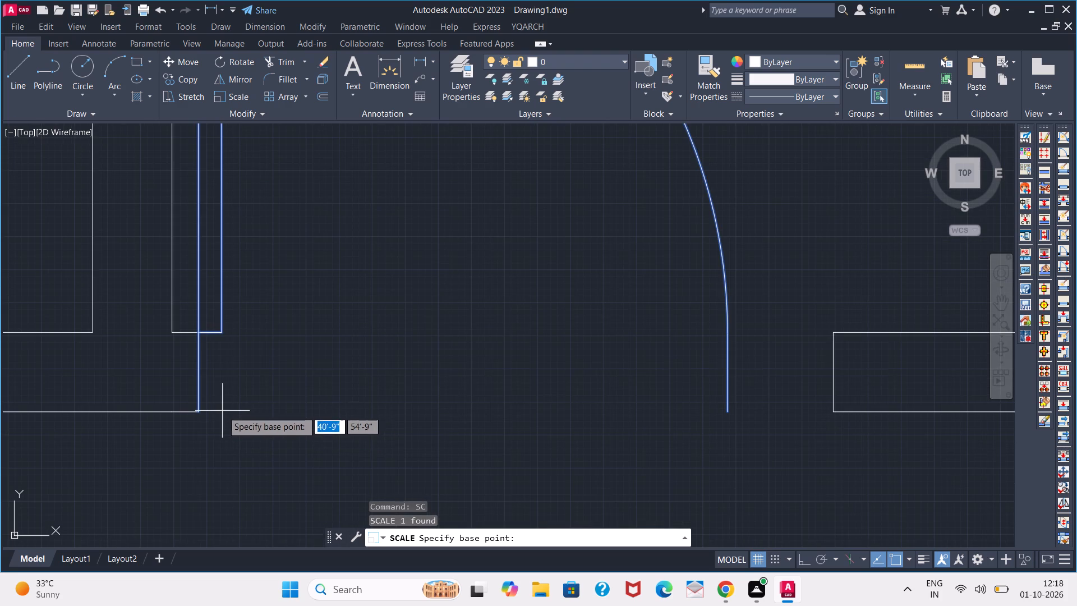
left_click(207, 410)
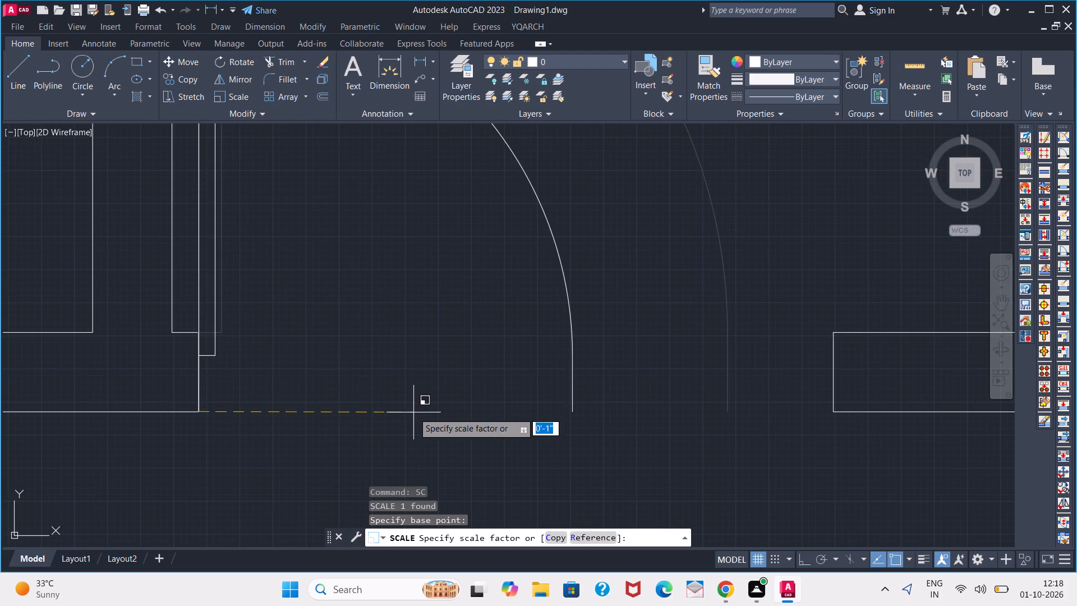
left_click(563, 413)
key("space")
scroll(563, 413, "down", 5)
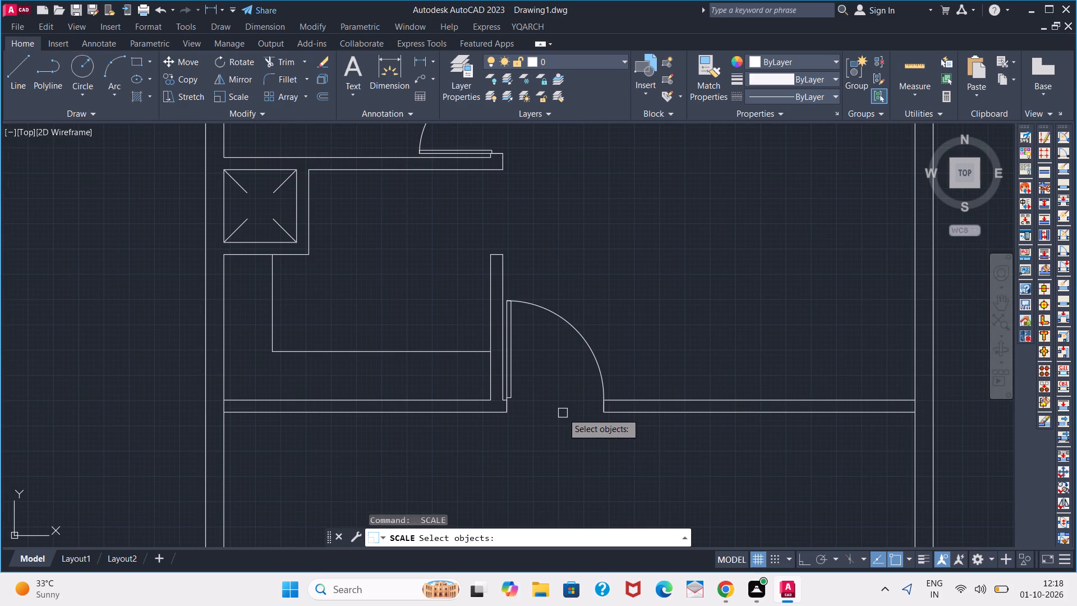
key("space")
Draw a wall stub at the kitchen doorway's upper corner: 2" down, 6" across, and back up to the wall line.
scroll(563, 413, "down", 3)
middle_click_drag(544, 405, 232, 249)
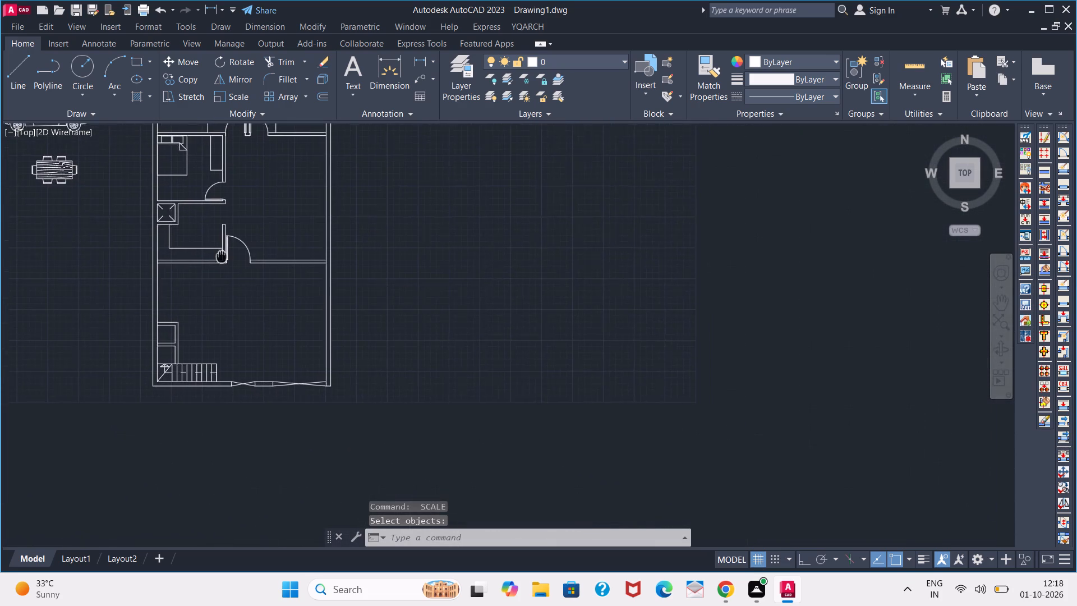
middle_click_drag(232, 249, 339, 235)
middle_click_drag(316, 301, 374, 356)
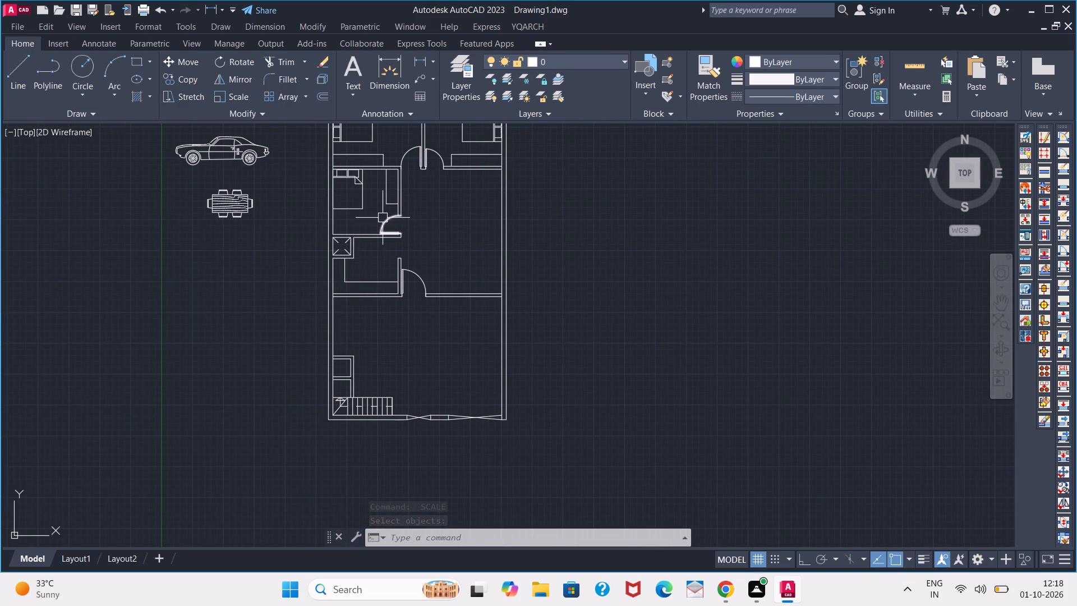
scroll(383, 218, "up", 2)
scroll(416, 258, "up", 2)
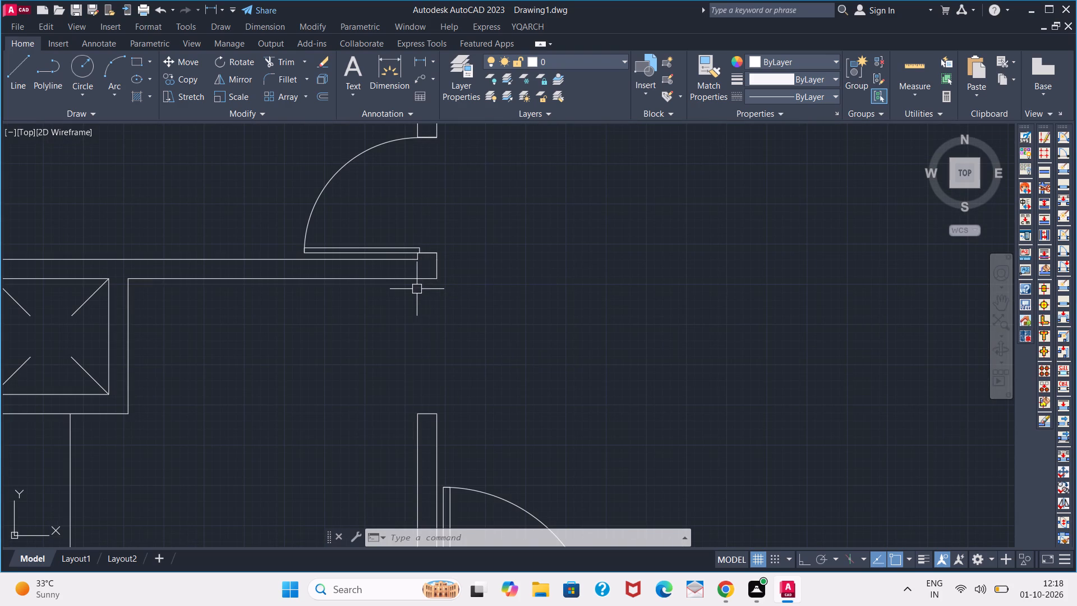
key("l")
key("Return")
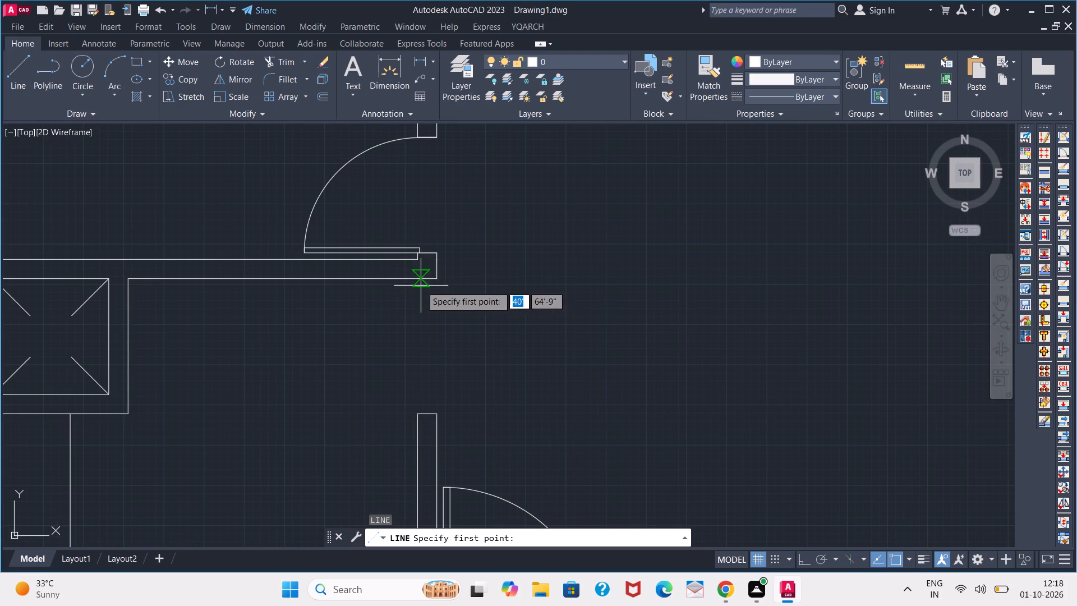
left_click(436, 280)
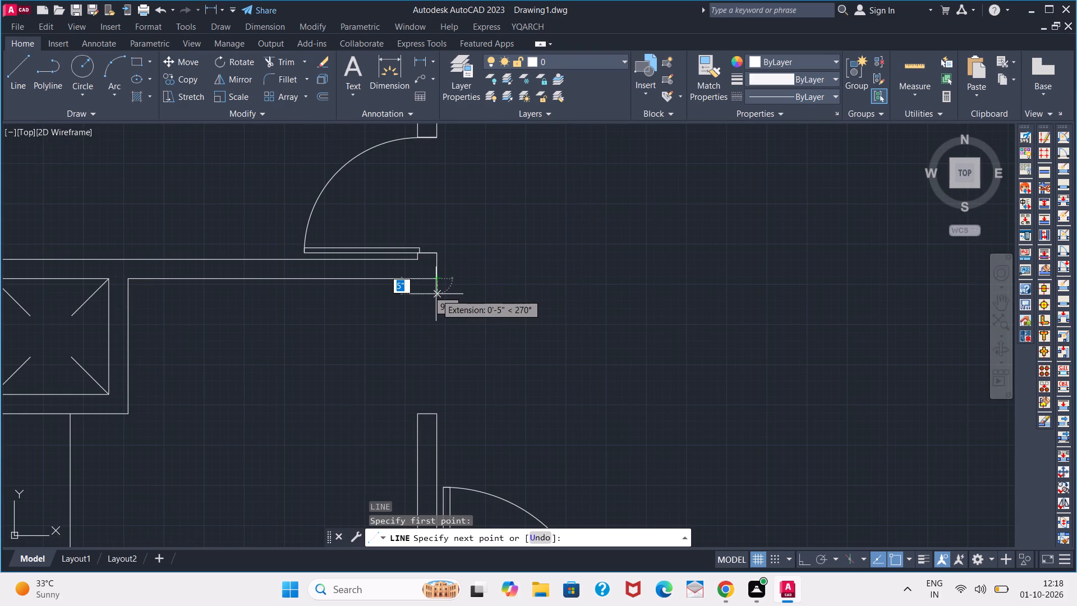
key("2")
key("Return")
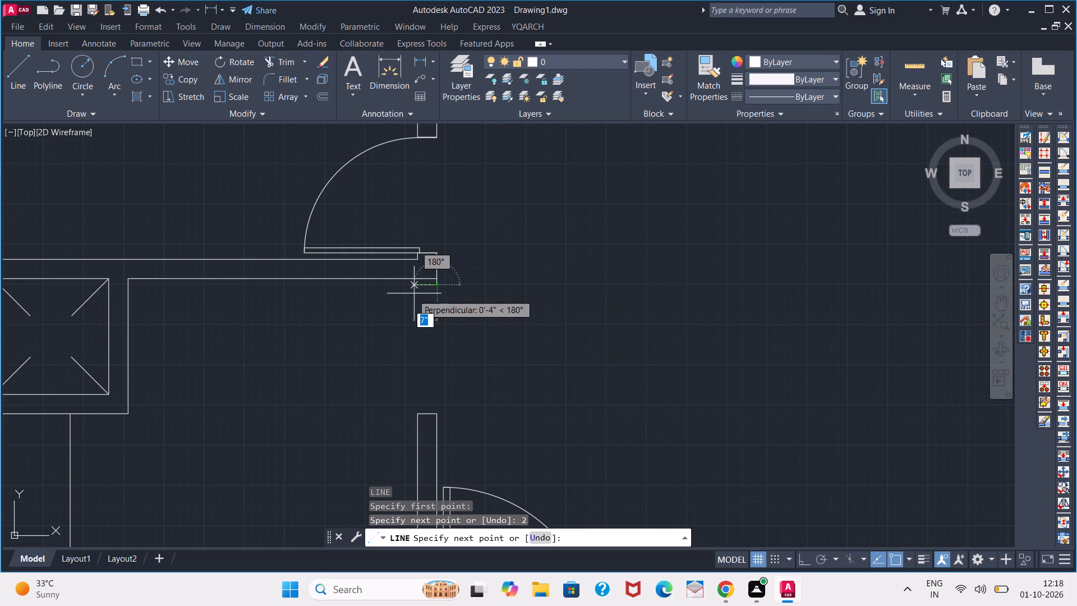
key("6")
key("Return")
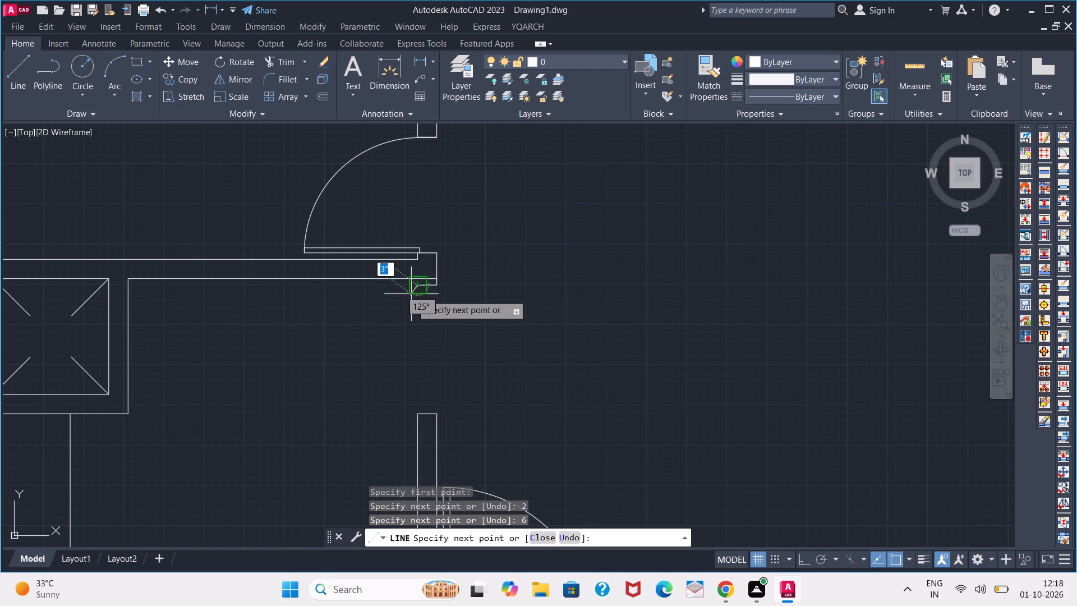
scroll(412, 280, "up", 3)
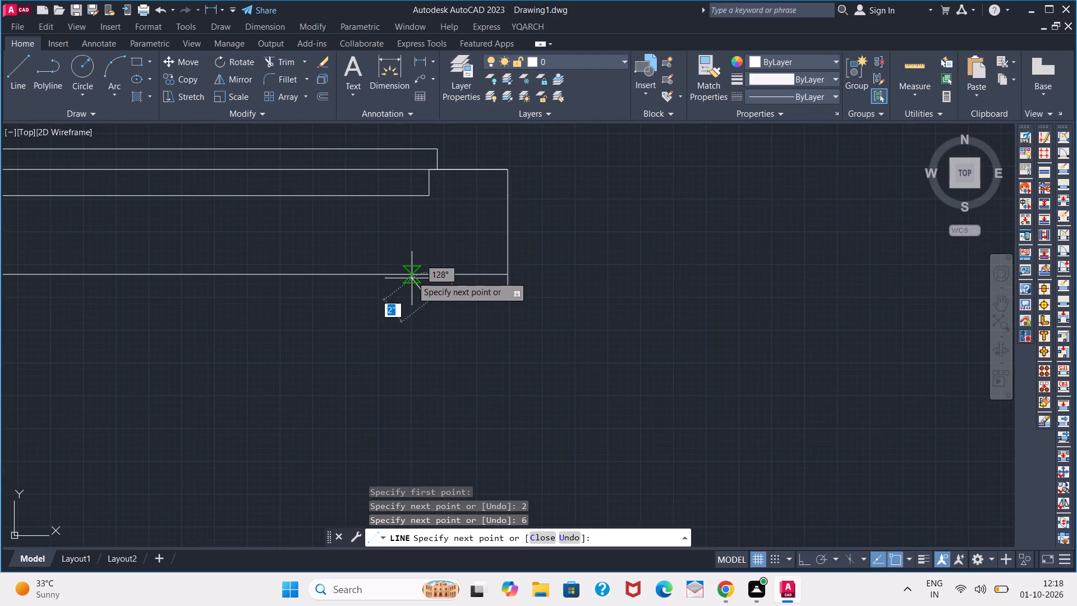
left_click(429, 270)
key("space")
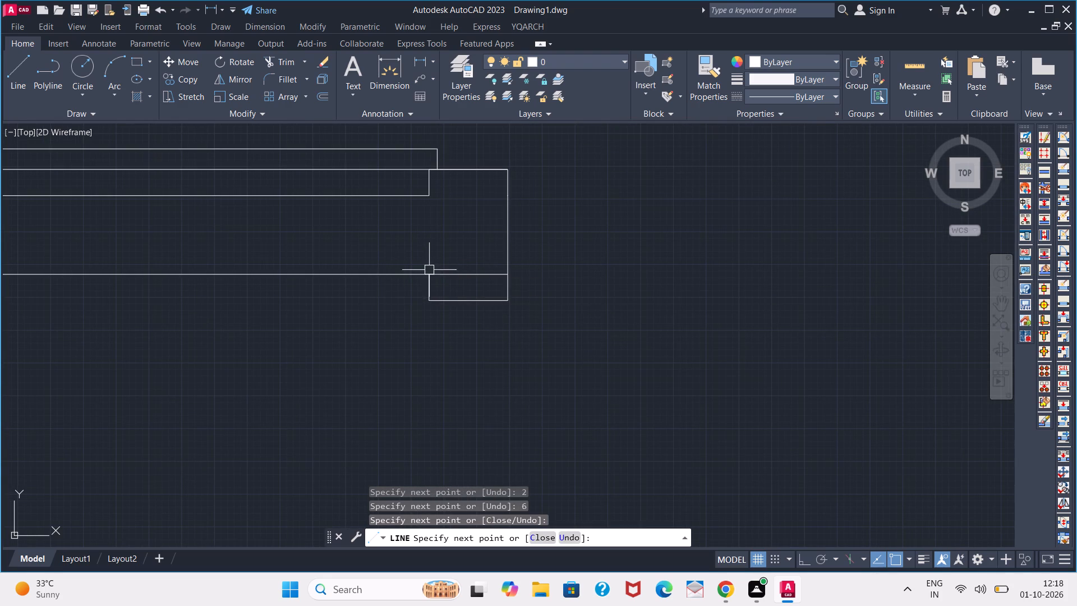
Trim the wall line running across the new stub above the kitchen doorway.
type("TR")
key("space")
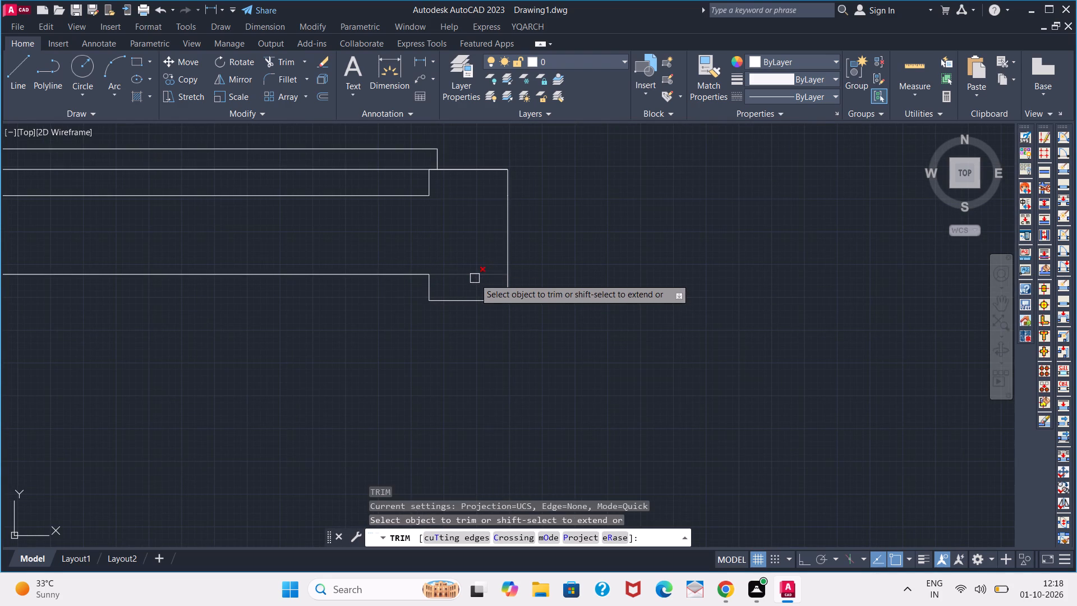
left_click(475, 276)
key("space")
scroll(433, 231, "down", 2)
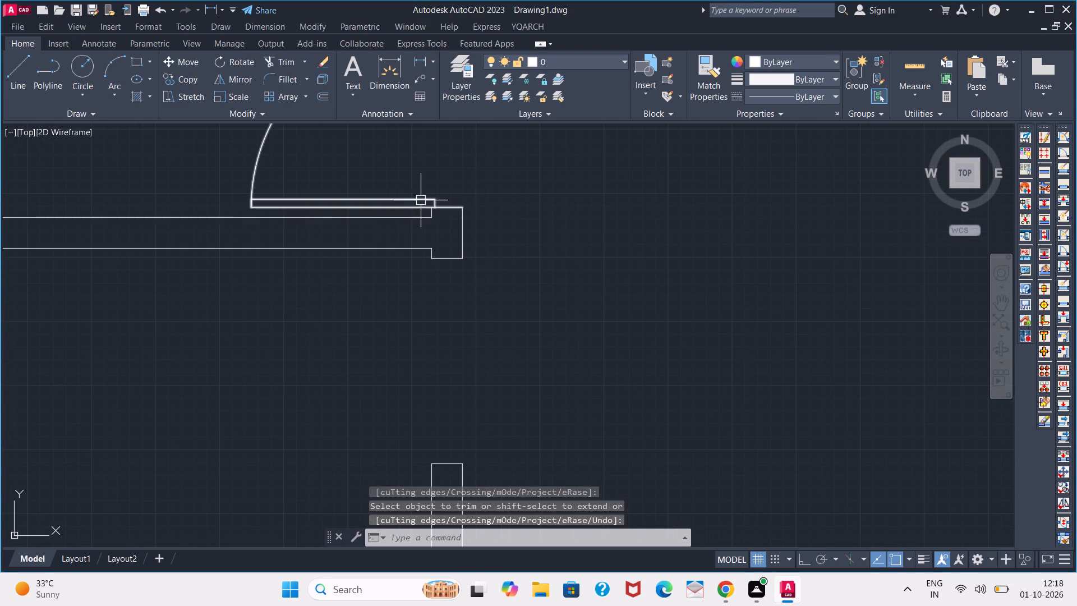
Mirror the bedroom door across the horizontal centreline of the wall stub into the kitchen doorway, keeping the original door.
left_click(421, 200)
type("MI")
key("Return")
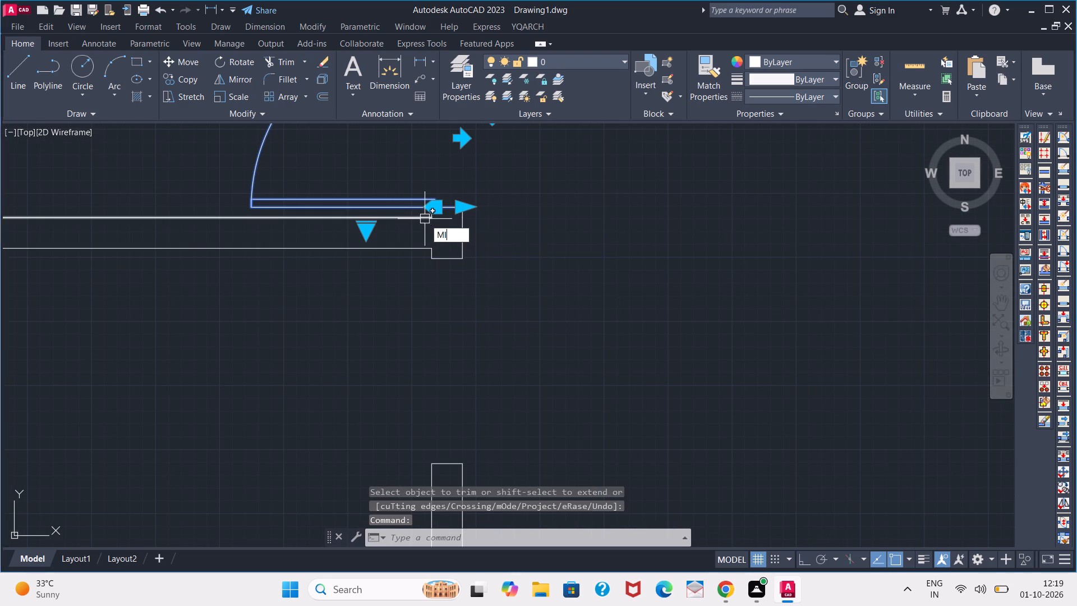
left_click(454, 236)
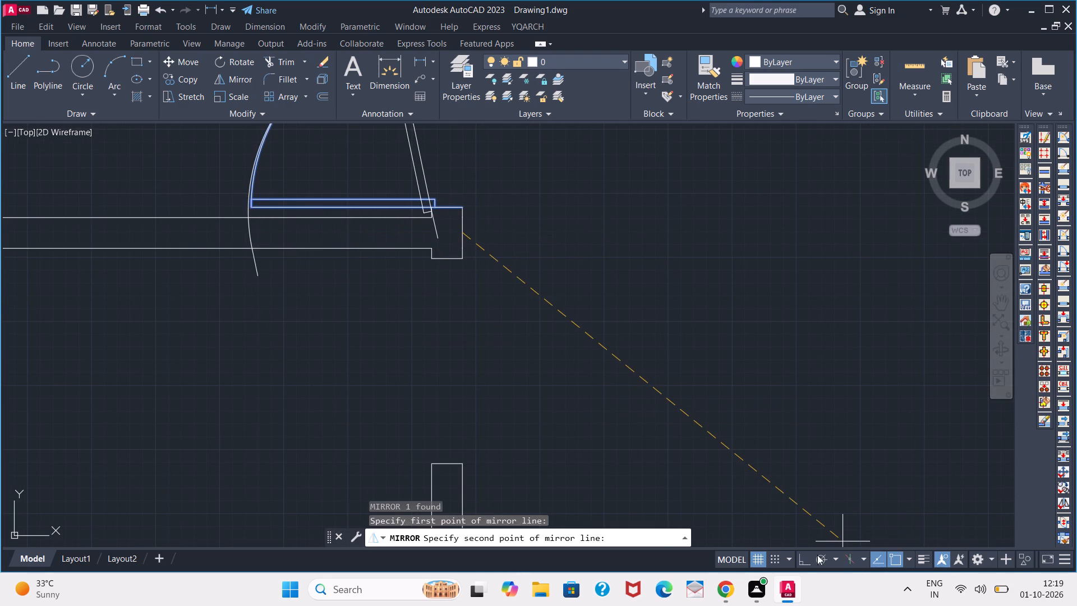
left_click(803, 561)
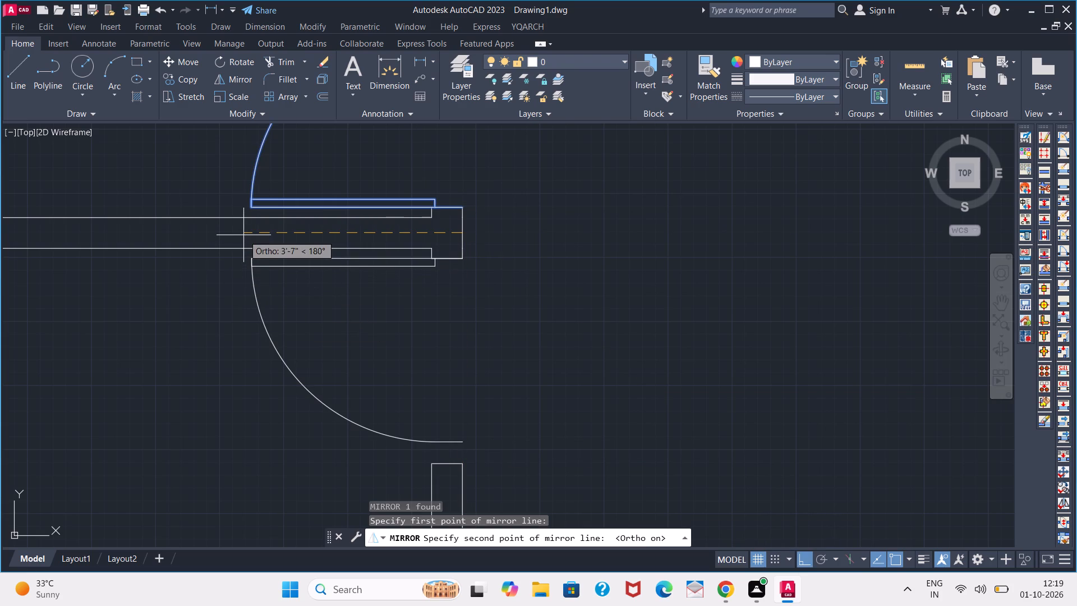
left_click(243, 235)
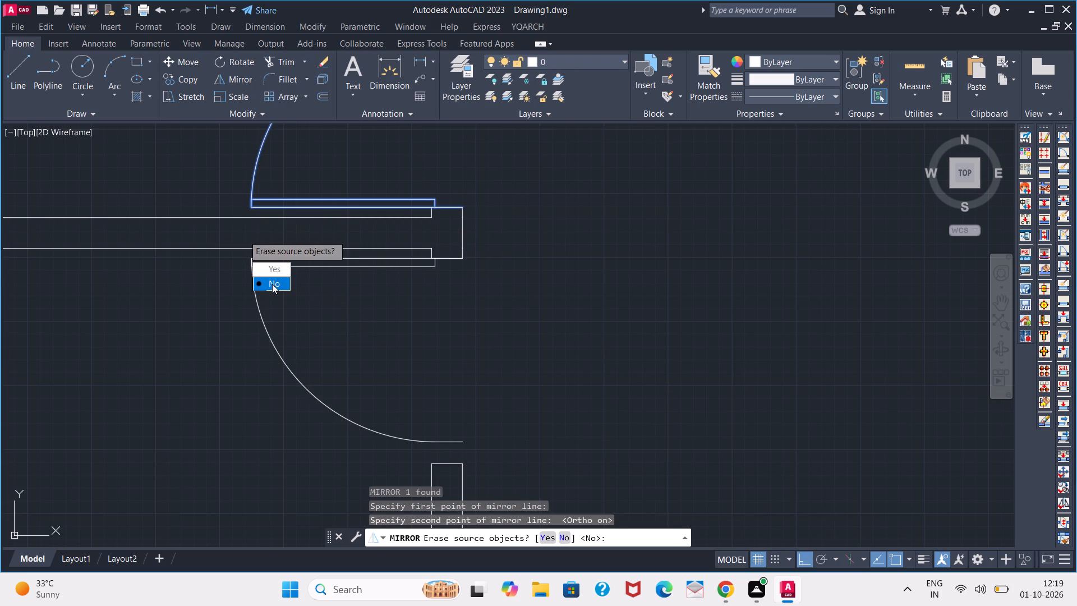
left_click_drag(272, 284, 243, 235)
scroll(309, 338, "down", 2)
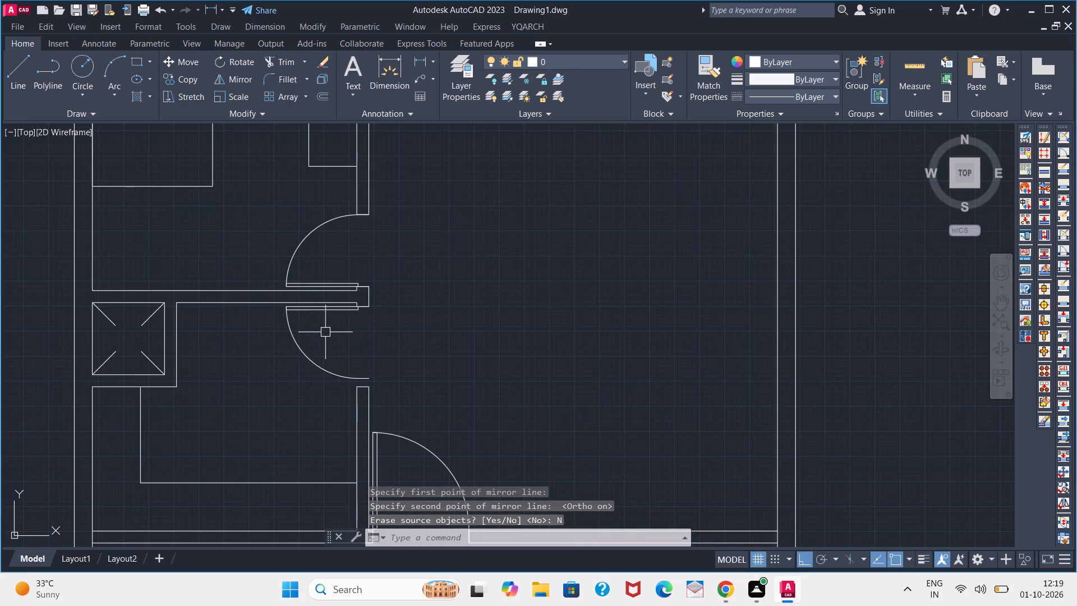
Scale the mirrored kitchen door up from its hinge-end corner until its swing reaches the opposite wall end.
left_click(327, 313)
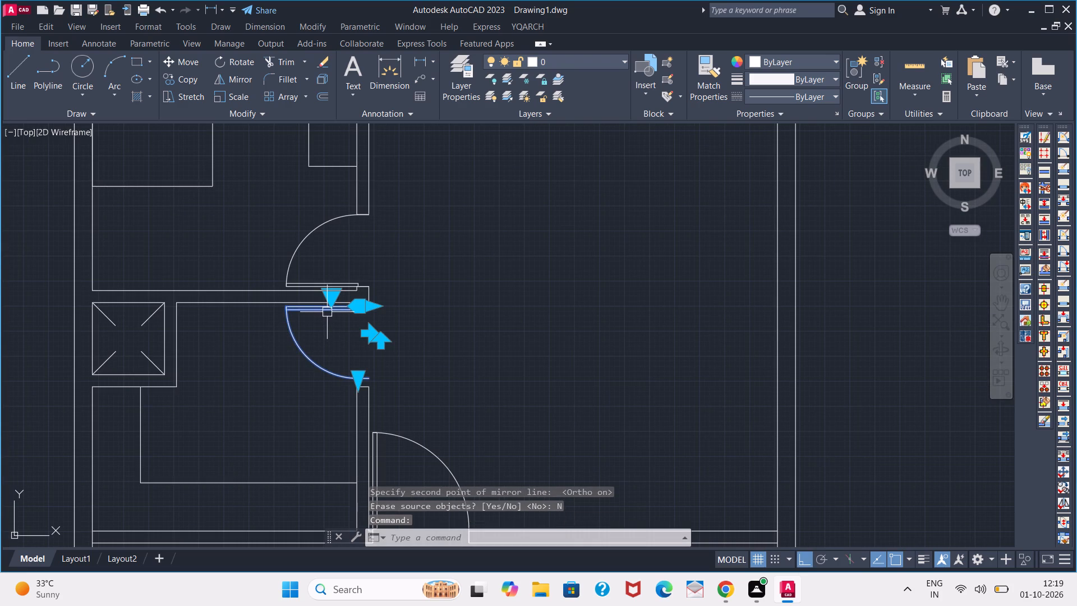
type("SC")
key("space")
scroll(352, 320, "up", 3)
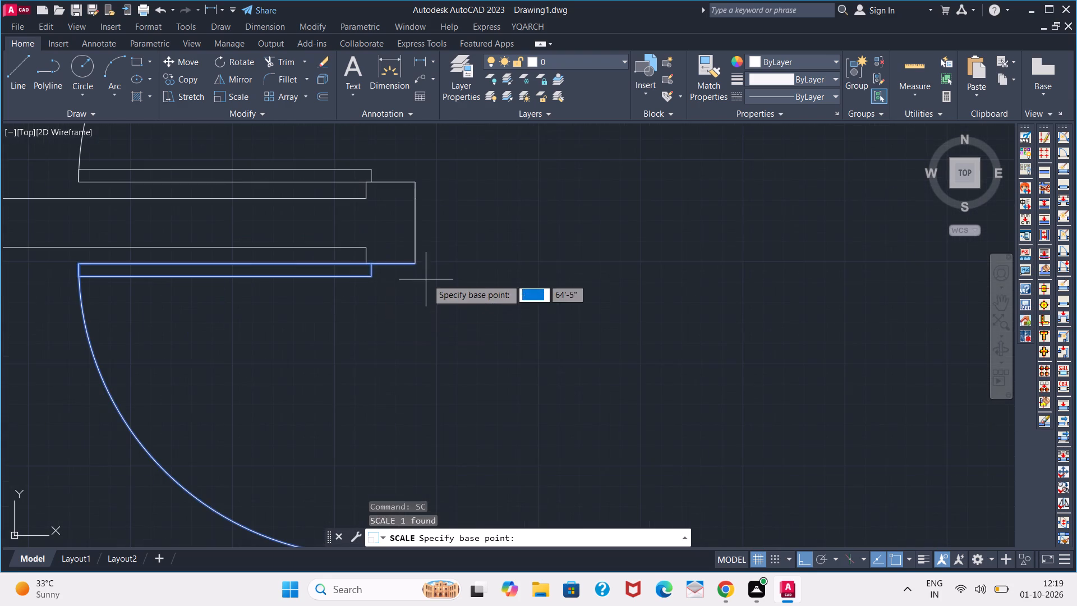
left_click(419, 268)
scroll(417, 318, "down", 3)
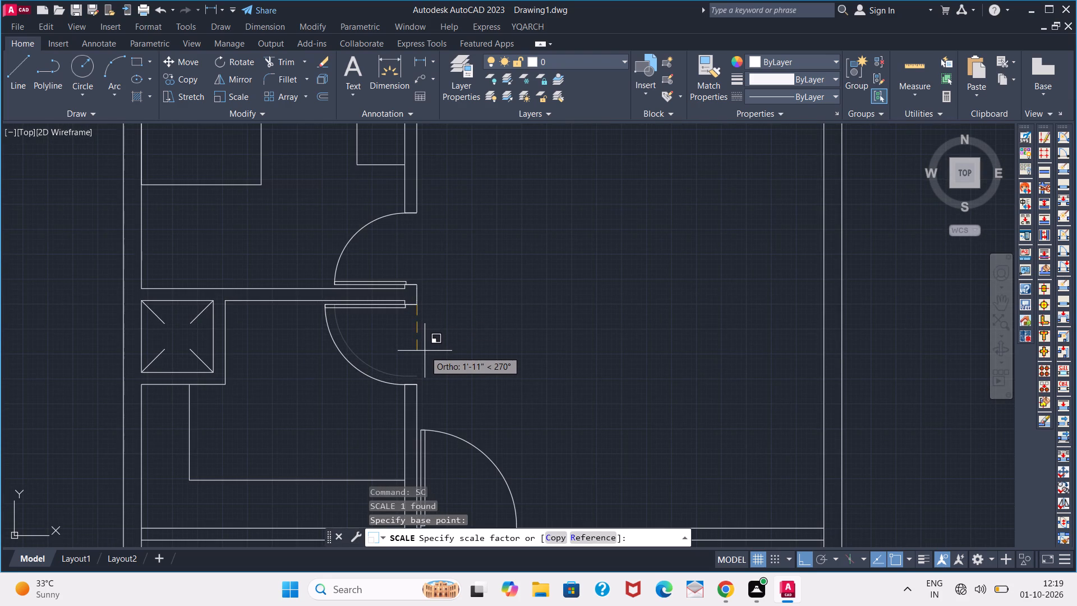
left_click(425, 351)
key("space")
key("space")
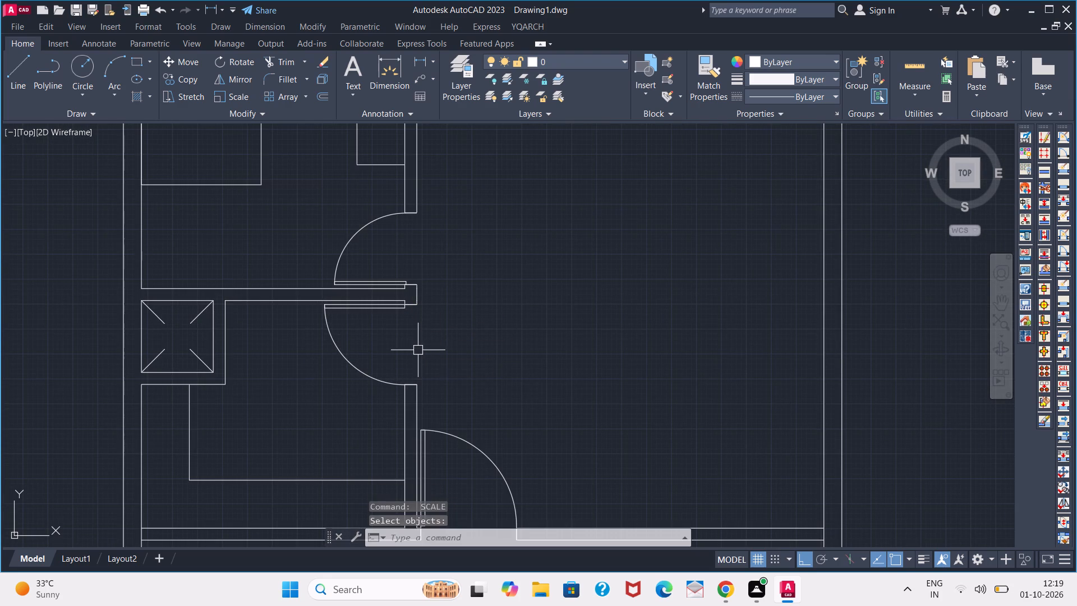
scroll(405, 365, "up", 3)
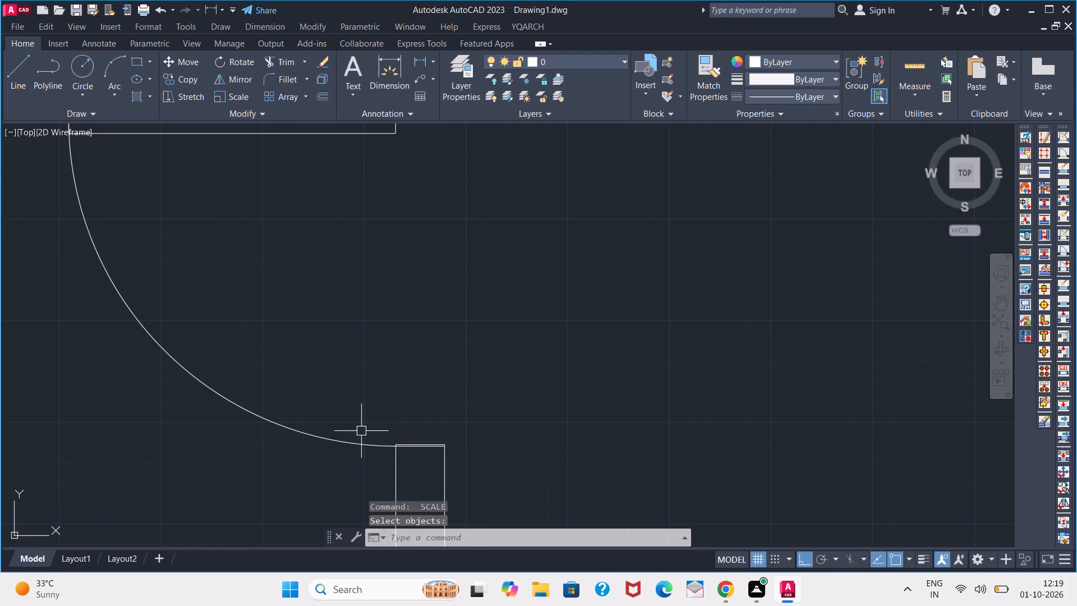
scroll(361, 416, "down", 5)
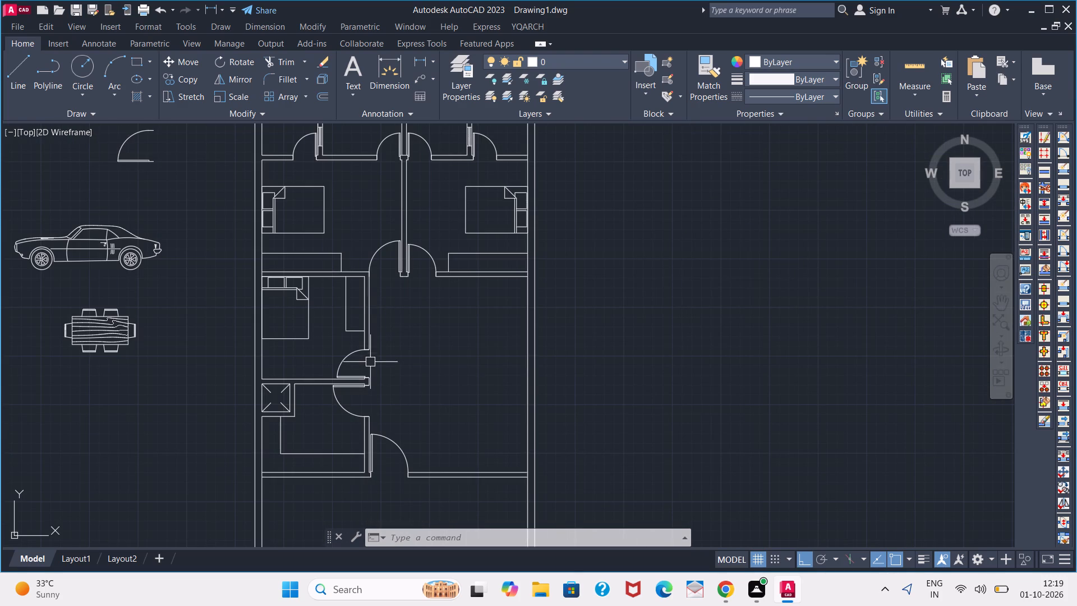
Change the car block beside the plan to Sports Car (Top).
middle_click_drag(420, 355, 420, 400)
middle_click_drag(420, 402, 420, 406)
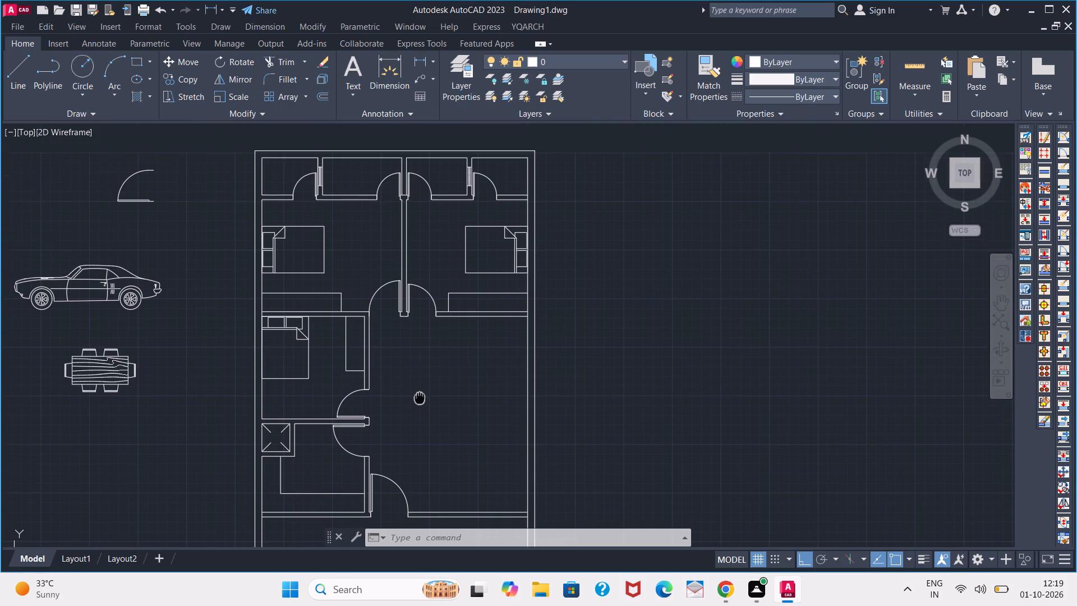
middle_click_drag(420, 406, 420, 407)
middle_click(420, 407)
middle_click_drag(419, 408, 355, 386)
middle_click_drag(348, 374, 345, 369)
middle_click_drag(343, 355, 340, 348)
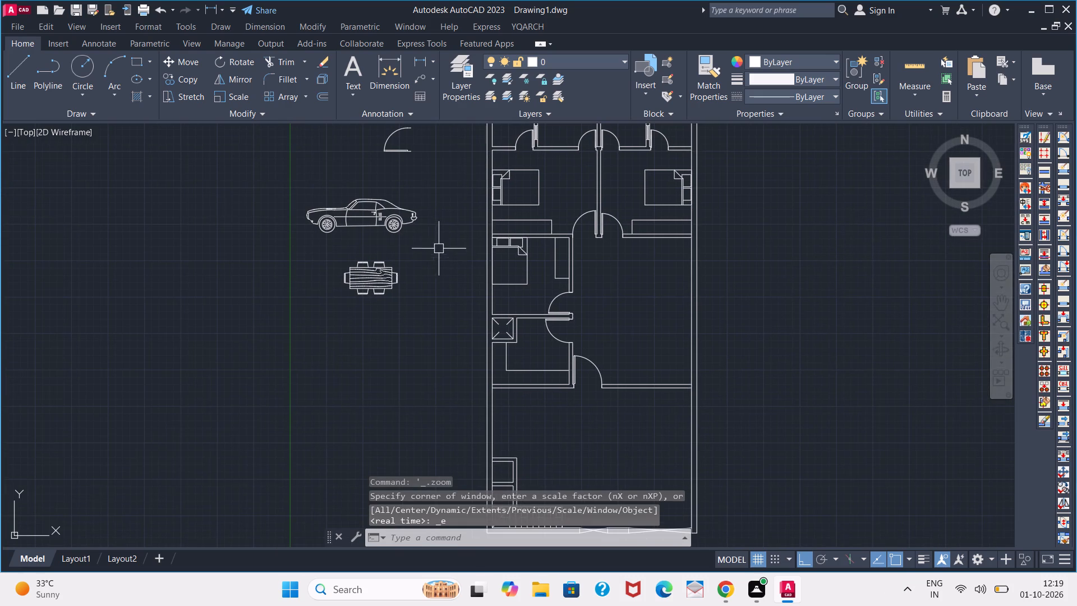
left_click(406, 224)
scroll(305, 232, "up", 3)
left_click(279, 251)
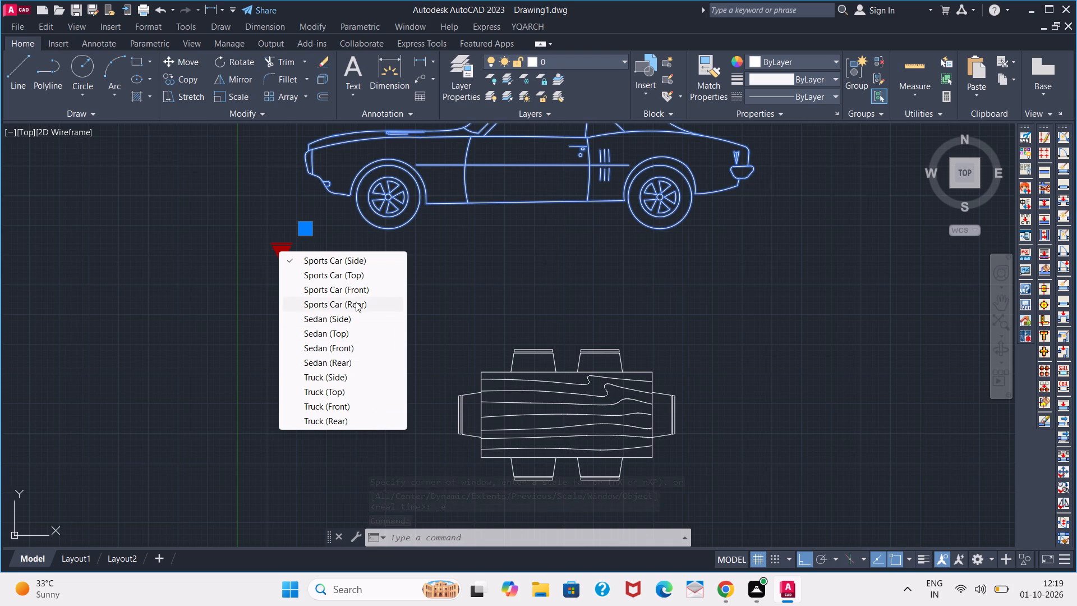
left_click(352, 277)
scroll(383, 293, "down", 2)
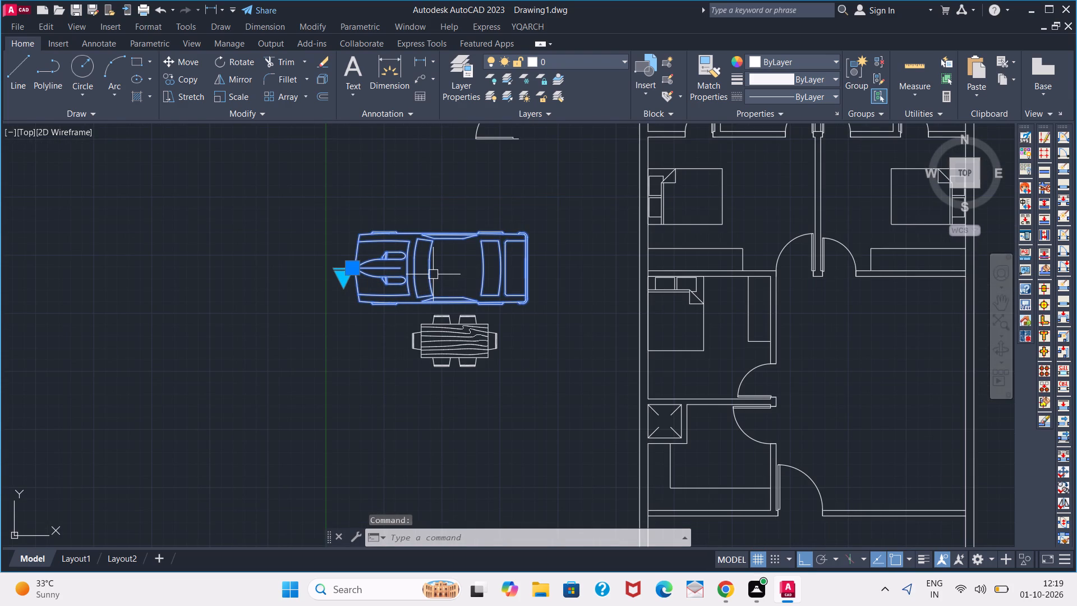
Rotate the top-view car 90° clockwise about a point near its centre so its nose points up.
key("r")
key("o")
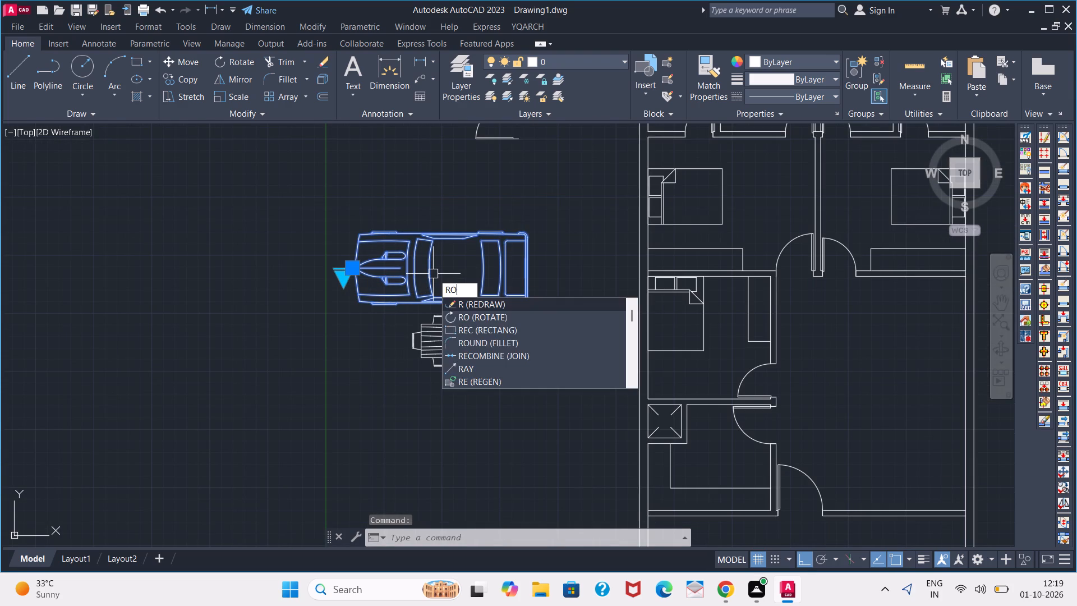
key("Return")
left_click(433, 274)
left_click(411, 374)
key("space")
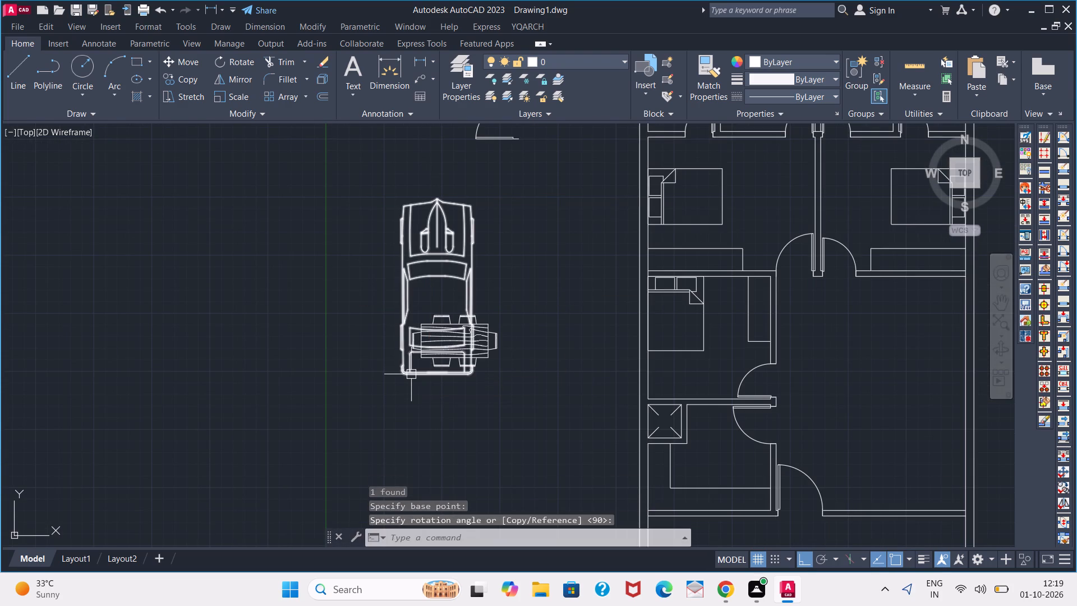
key("space")
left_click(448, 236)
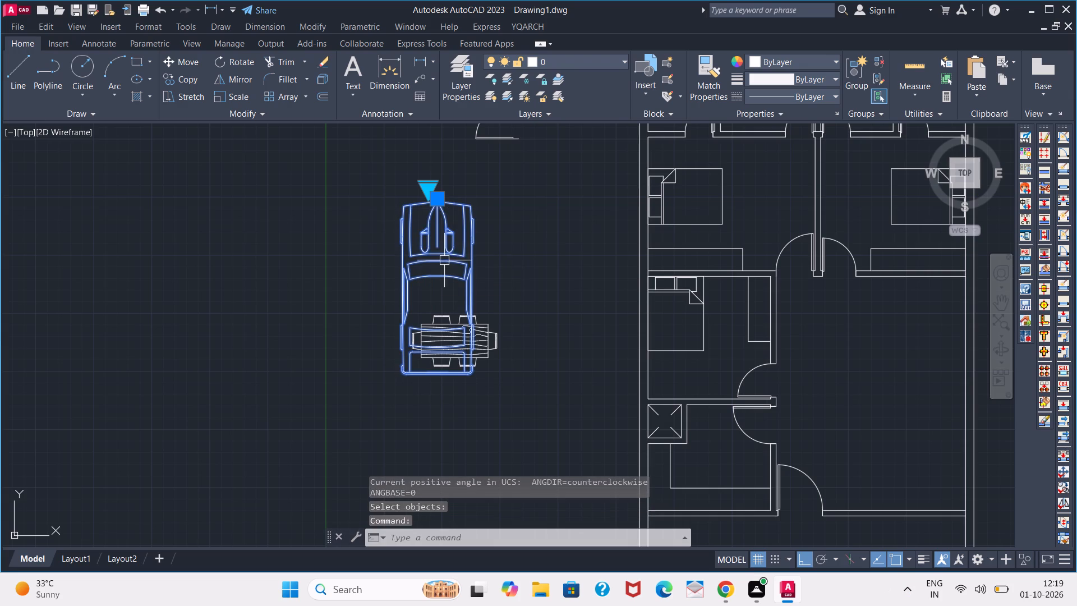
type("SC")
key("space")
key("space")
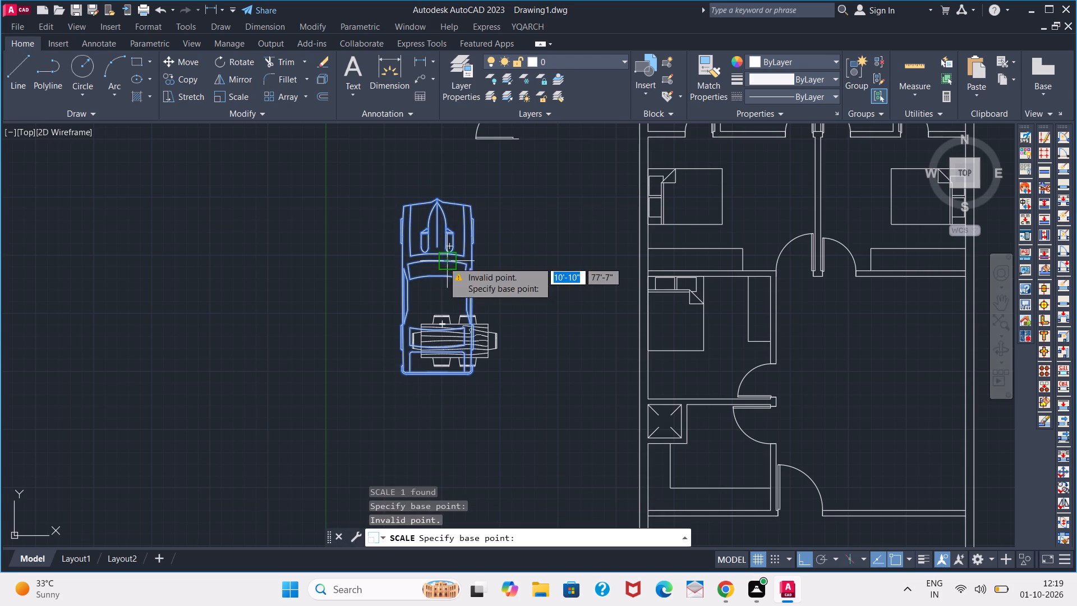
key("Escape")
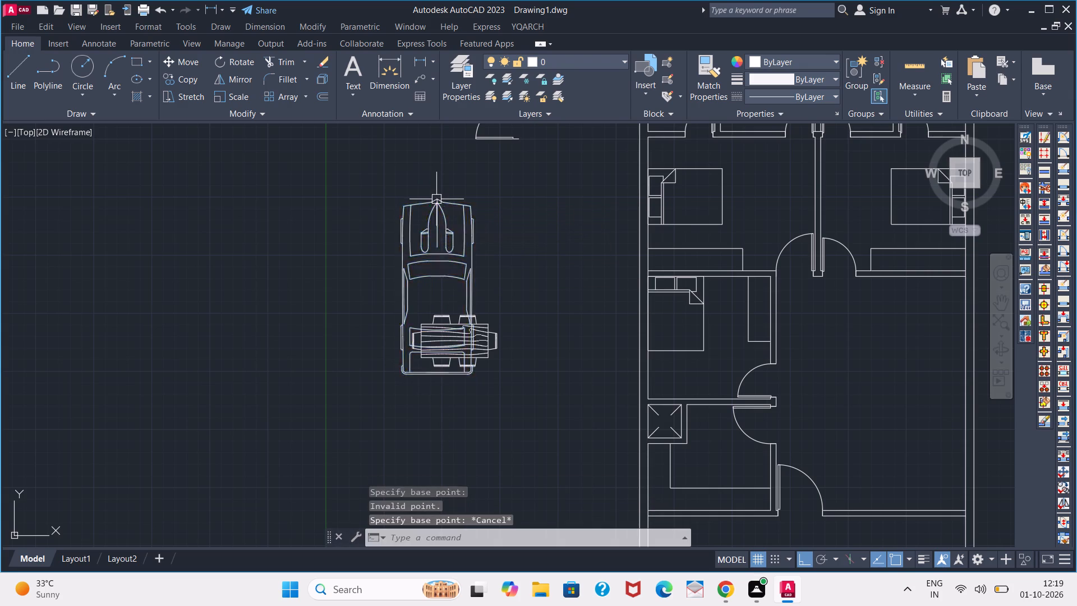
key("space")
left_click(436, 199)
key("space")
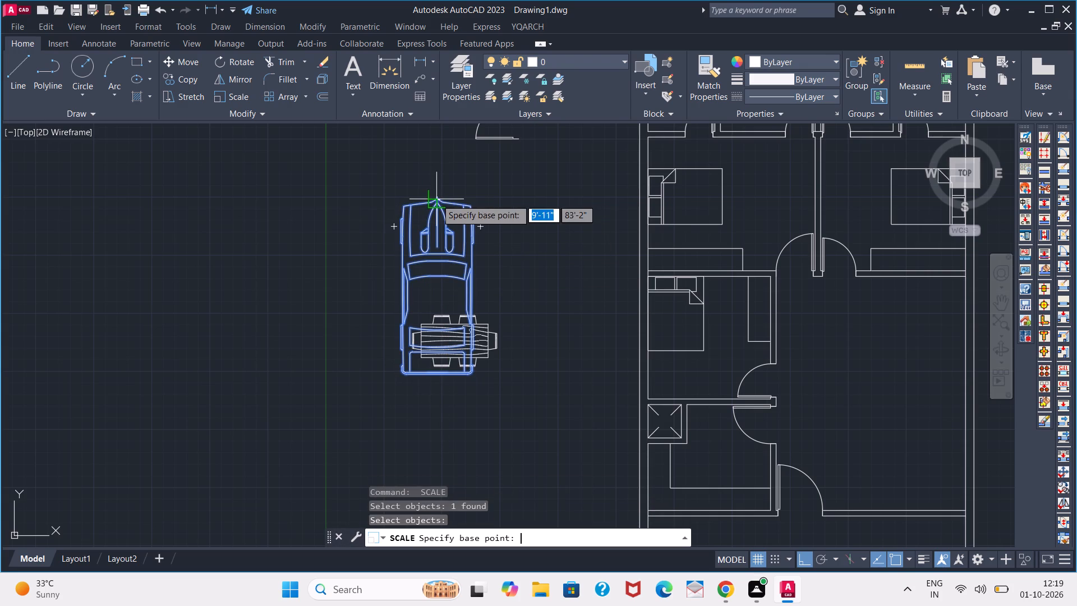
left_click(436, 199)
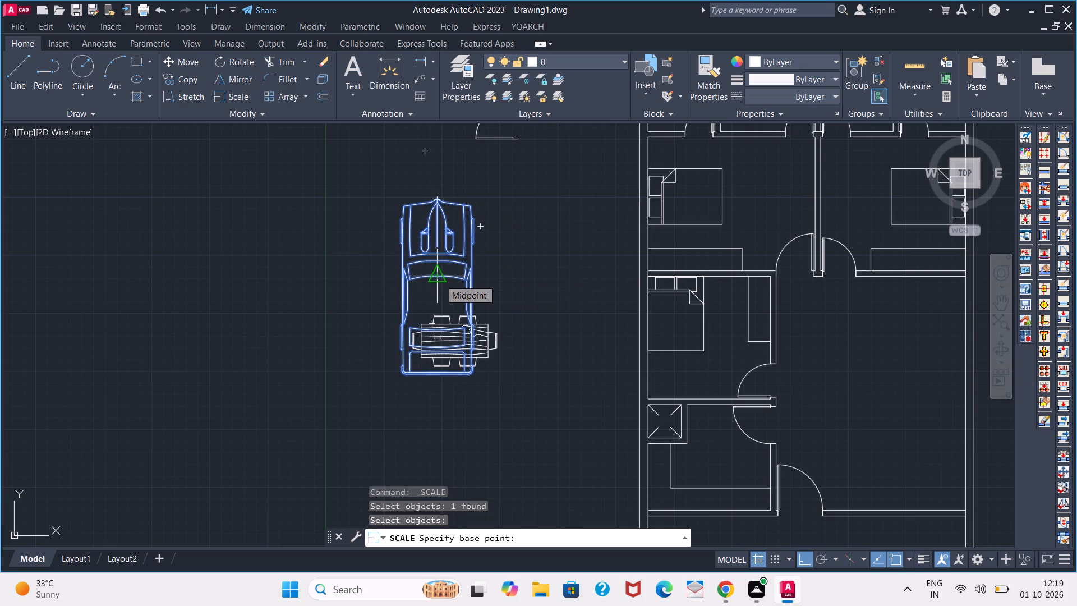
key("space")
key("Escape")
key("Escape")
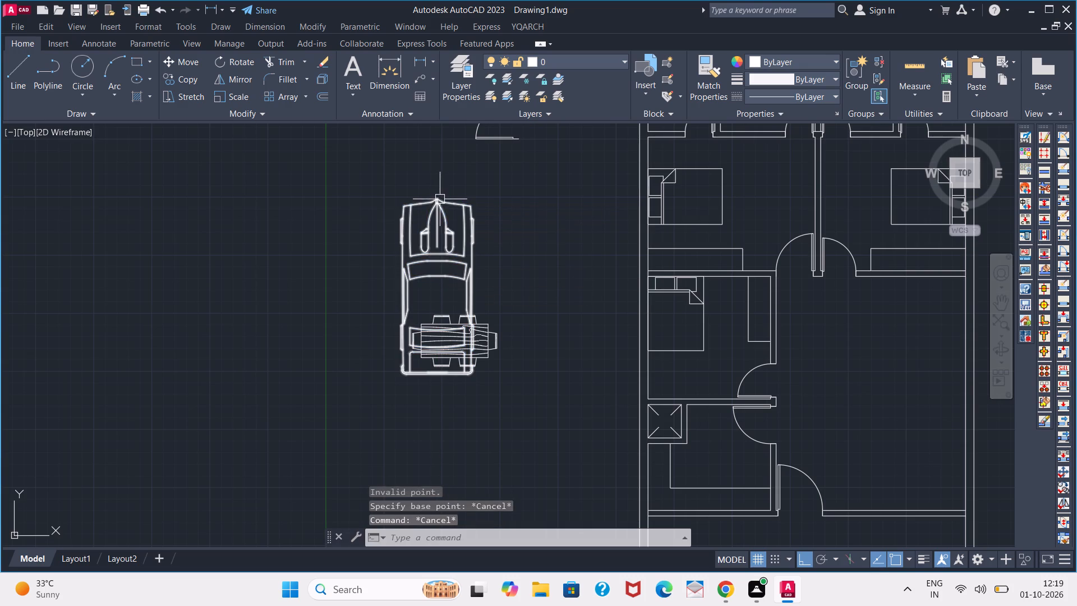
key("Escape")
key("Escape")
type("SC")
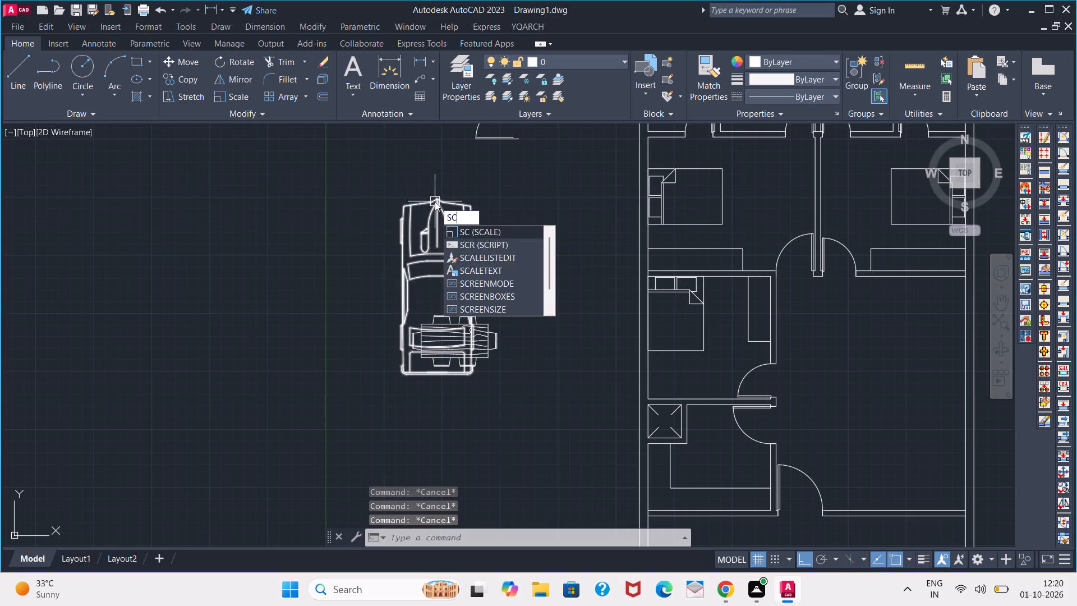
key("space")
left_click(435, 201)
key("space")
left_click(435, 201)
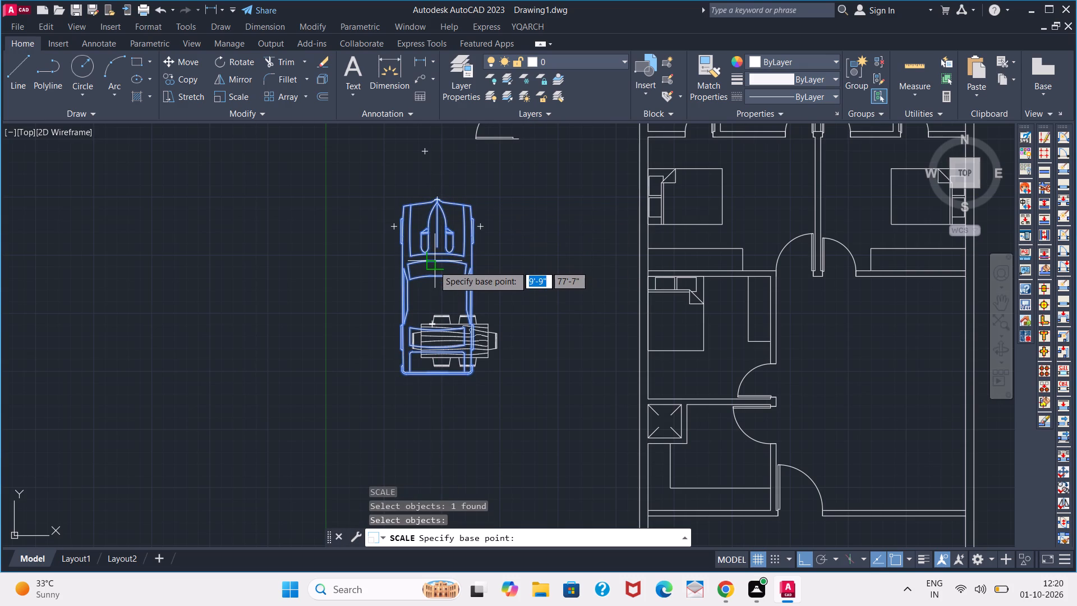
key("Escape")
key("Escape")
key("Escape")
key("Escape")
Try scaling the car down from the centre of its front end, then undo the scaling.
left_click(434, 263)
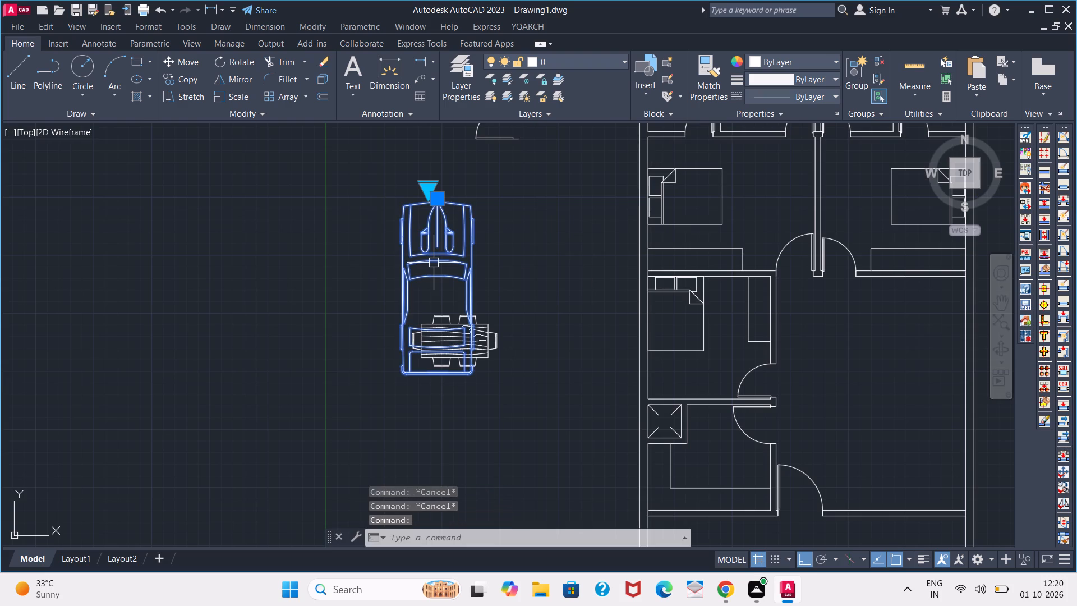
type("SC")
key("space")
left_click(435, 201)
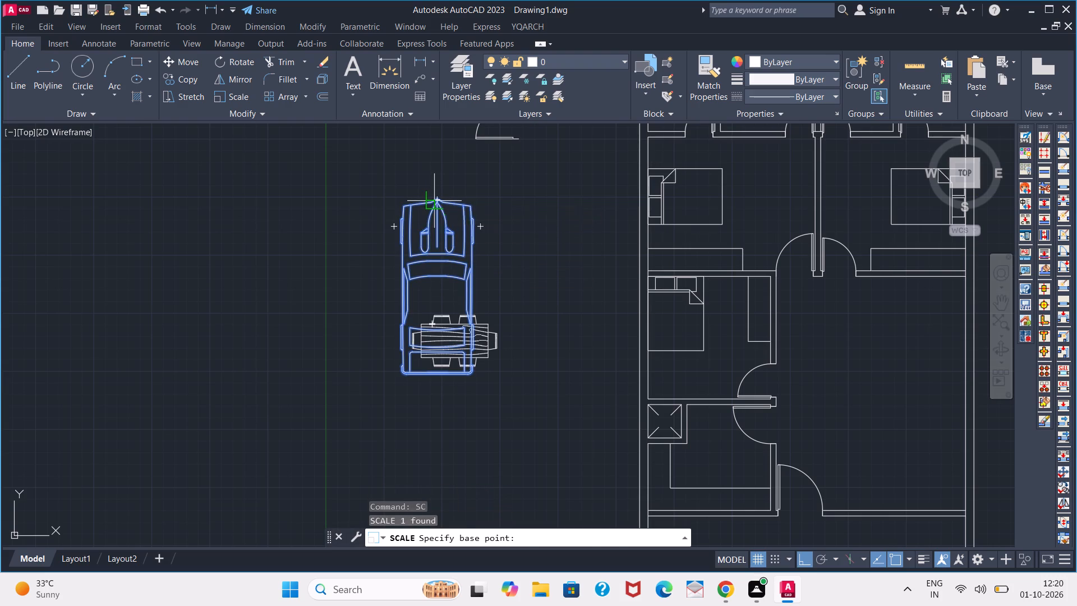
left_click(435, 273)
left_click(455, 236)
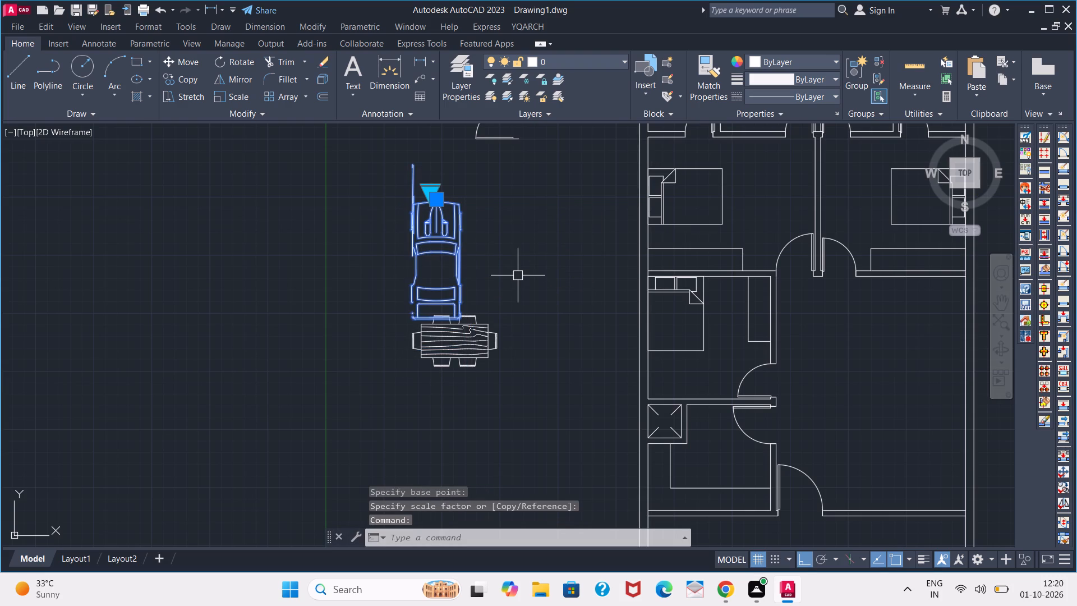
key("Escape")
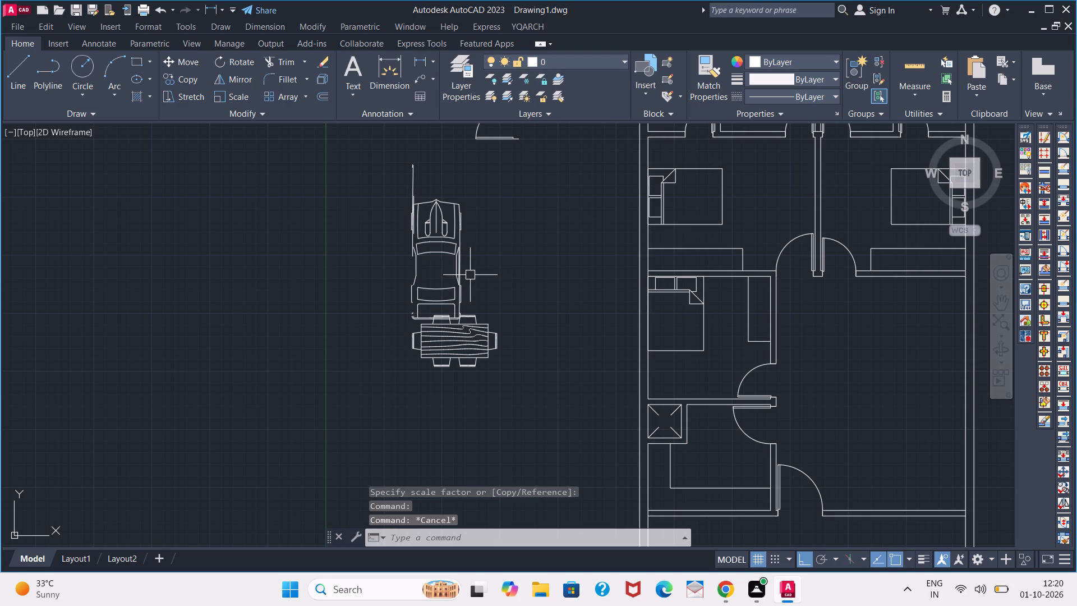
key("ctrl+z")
Scale the car down from the centre of its front end until its rear reaches the dining table's upper edge.
left_click(439, 223)
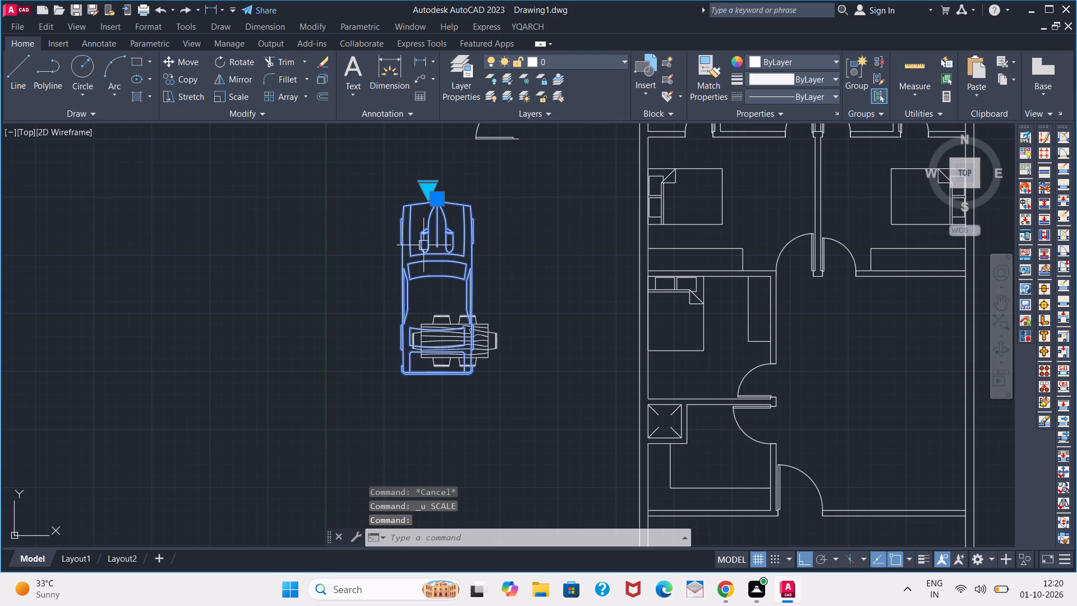
type("SC")
key("space")
left_click(430, 192)
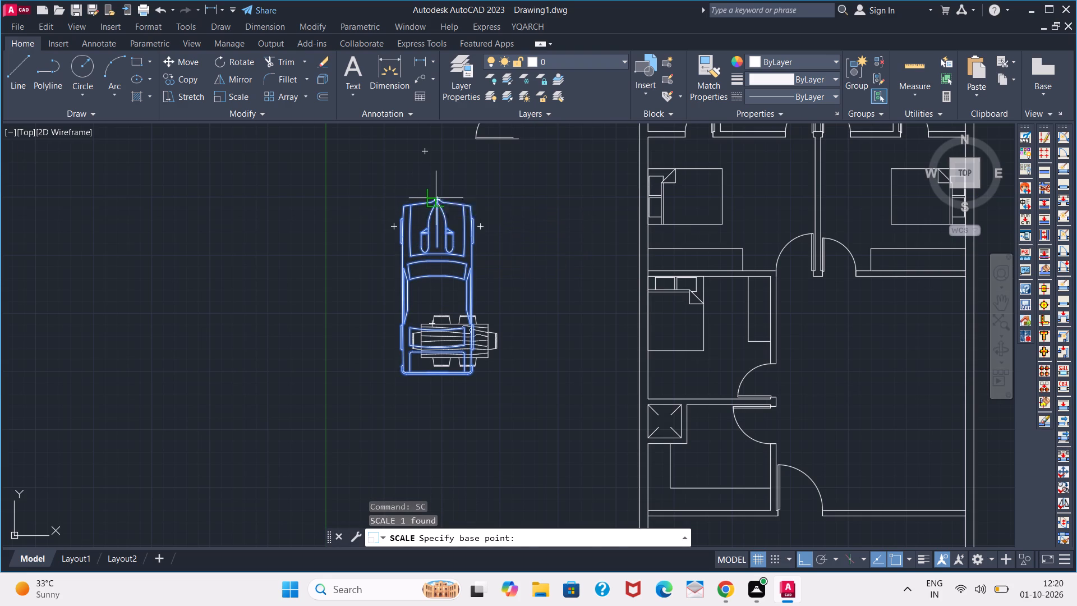
left_click(432, 273)
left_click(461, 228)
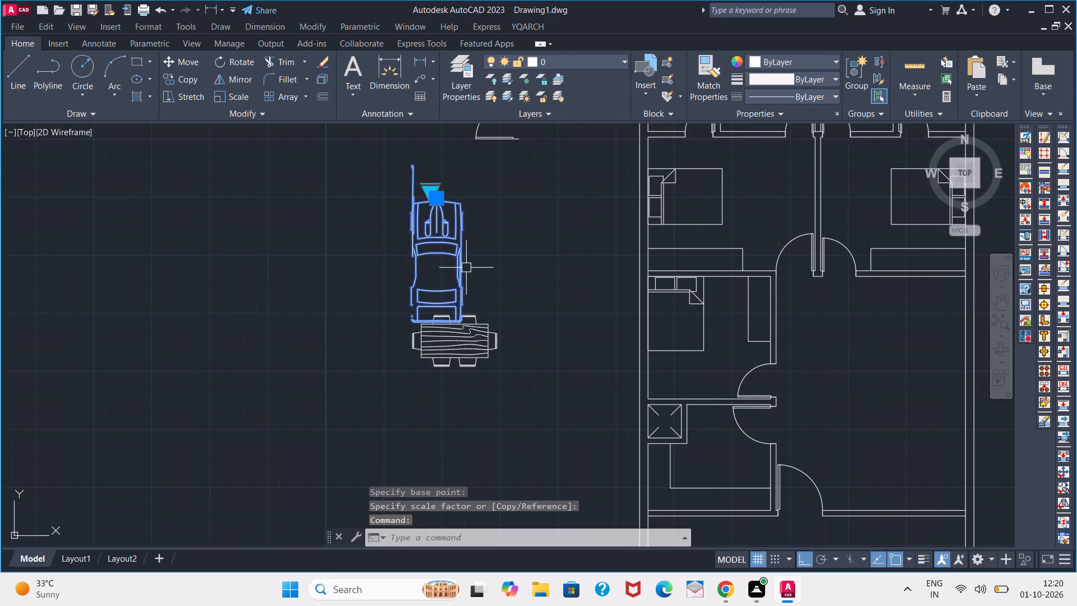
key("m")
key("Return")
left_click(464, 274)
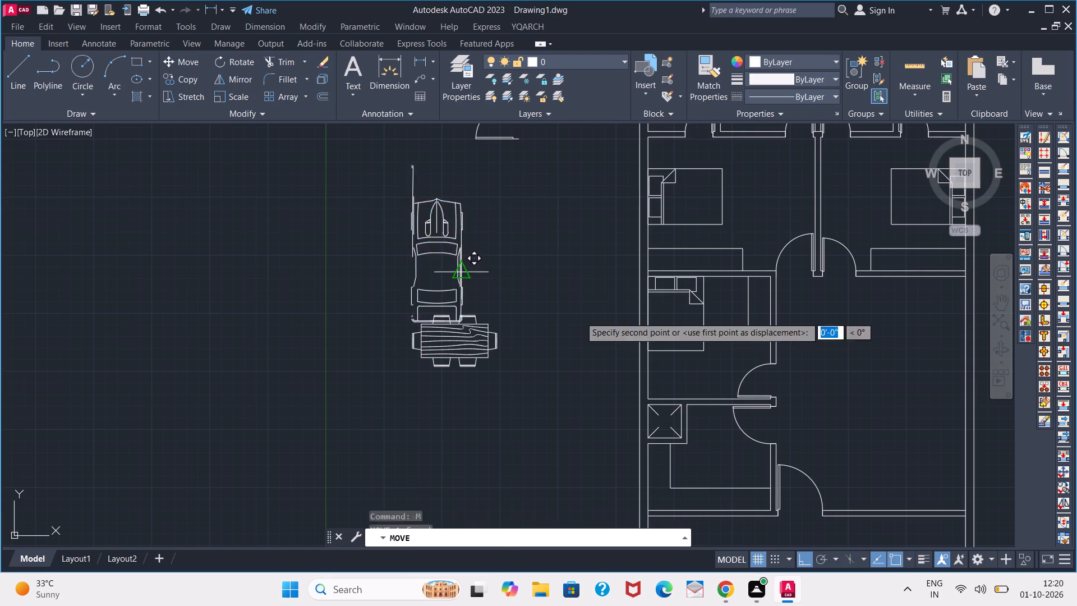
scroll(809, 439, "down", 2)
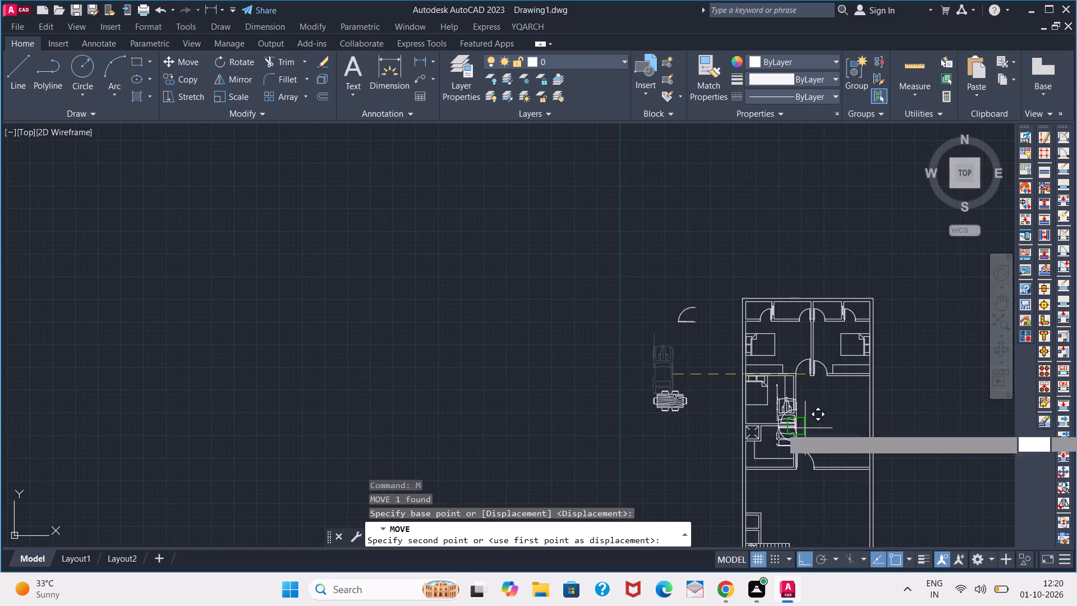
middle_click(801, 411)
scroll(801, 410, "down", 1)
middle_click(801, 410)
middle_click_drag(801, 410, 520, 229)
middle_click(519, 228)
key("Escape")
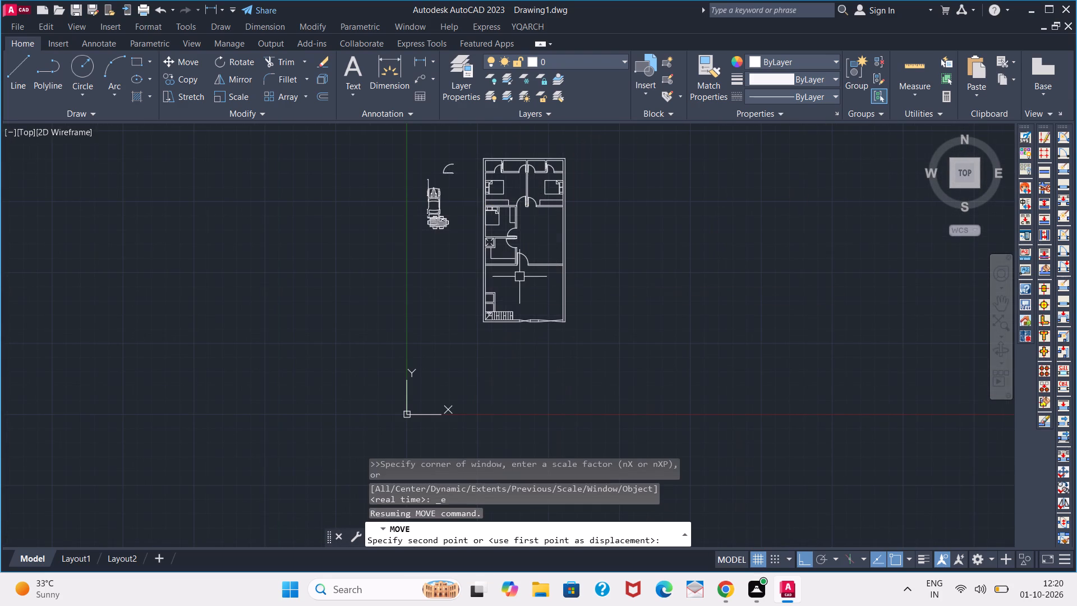
Cancel the pending move of the car and undo its last move and scaling.
scroll(430, 208, "up", 3)
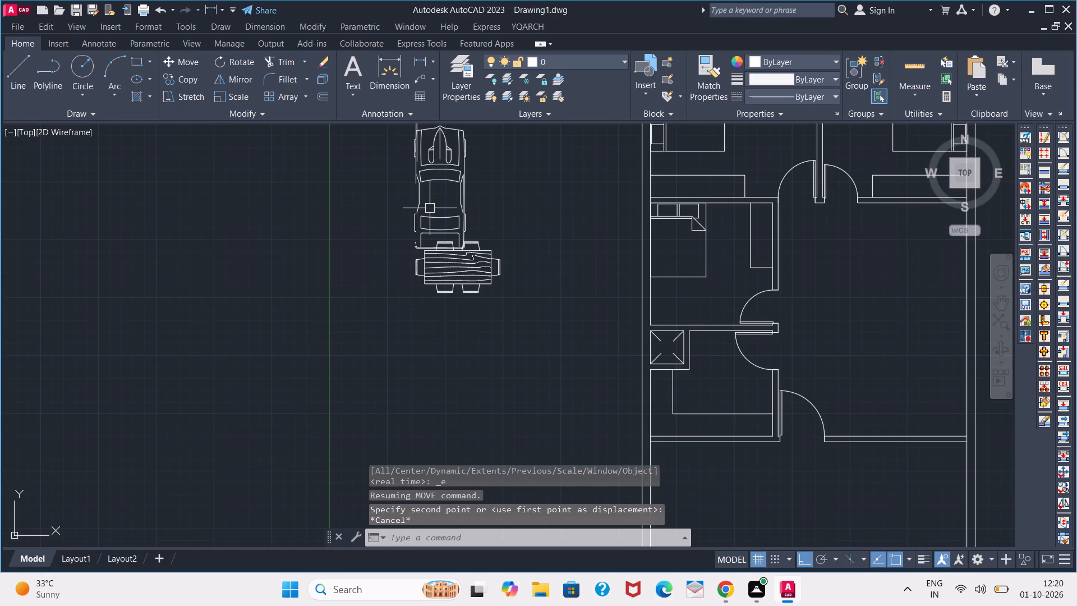
key("ctrl+z")
key("ctrl+z")
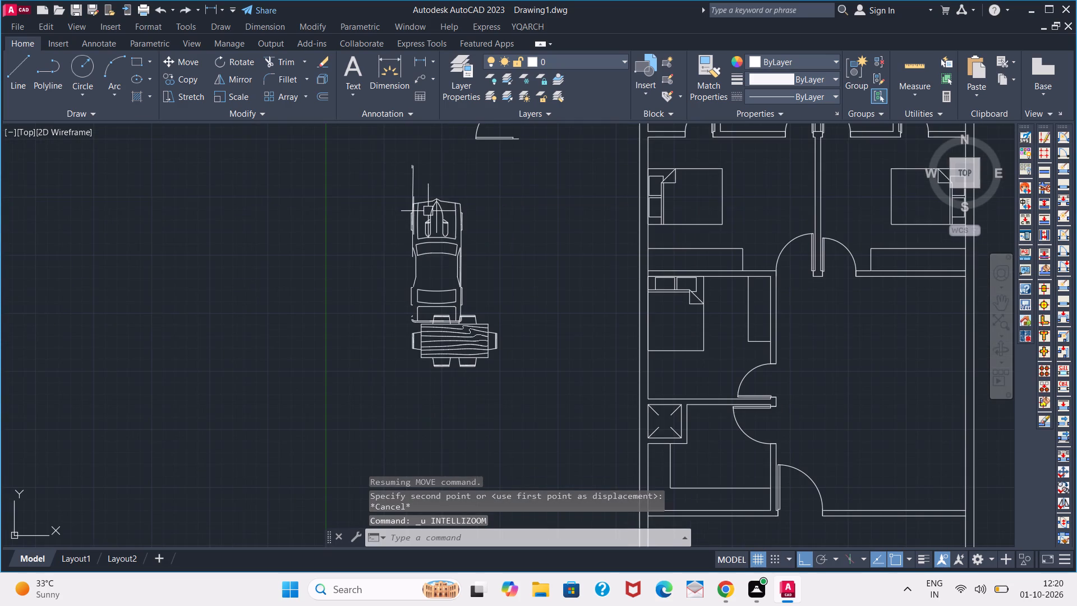
key("ctrl+z")
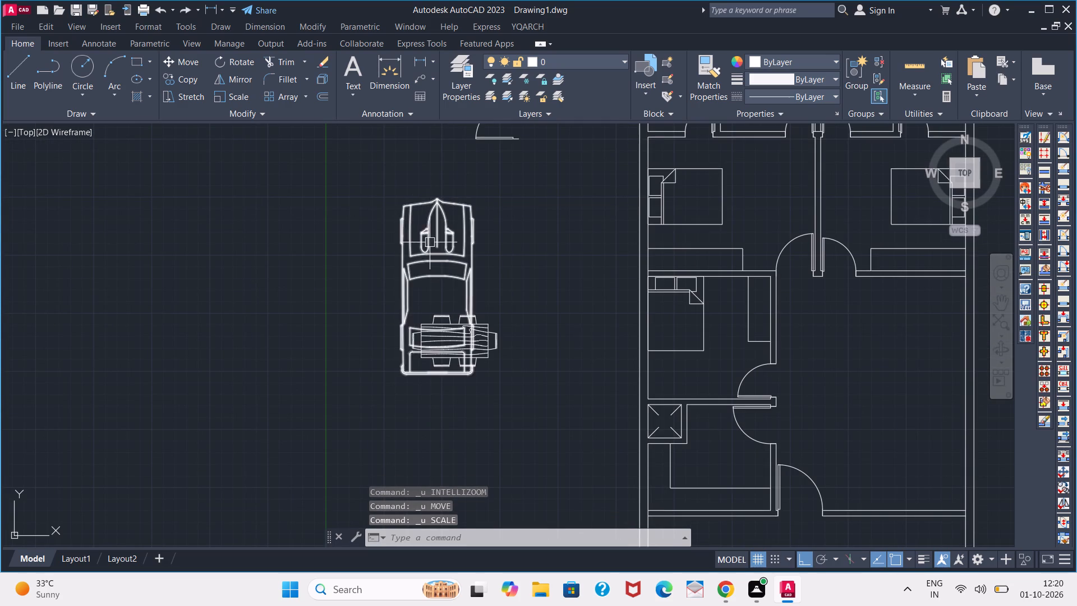
Move the full-size car, with Ortho off, into the east side of the parking area behind the wide front gate opening.
left_click(430, 244)
key("n")
key("Escape")
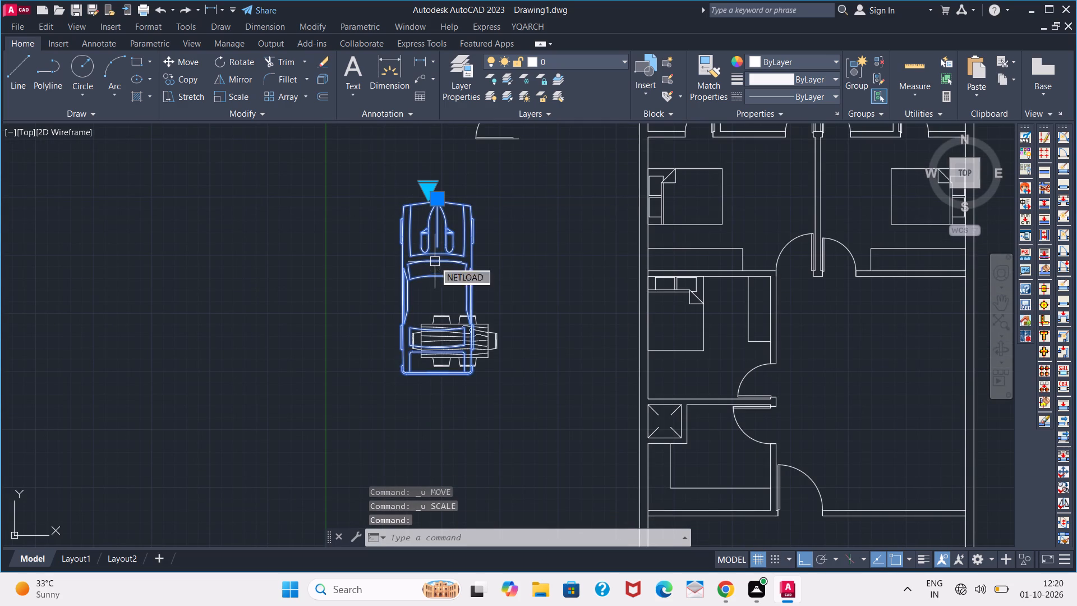
left_click(435, 261)
key("m")
key("Return")
left_click(435, 261)
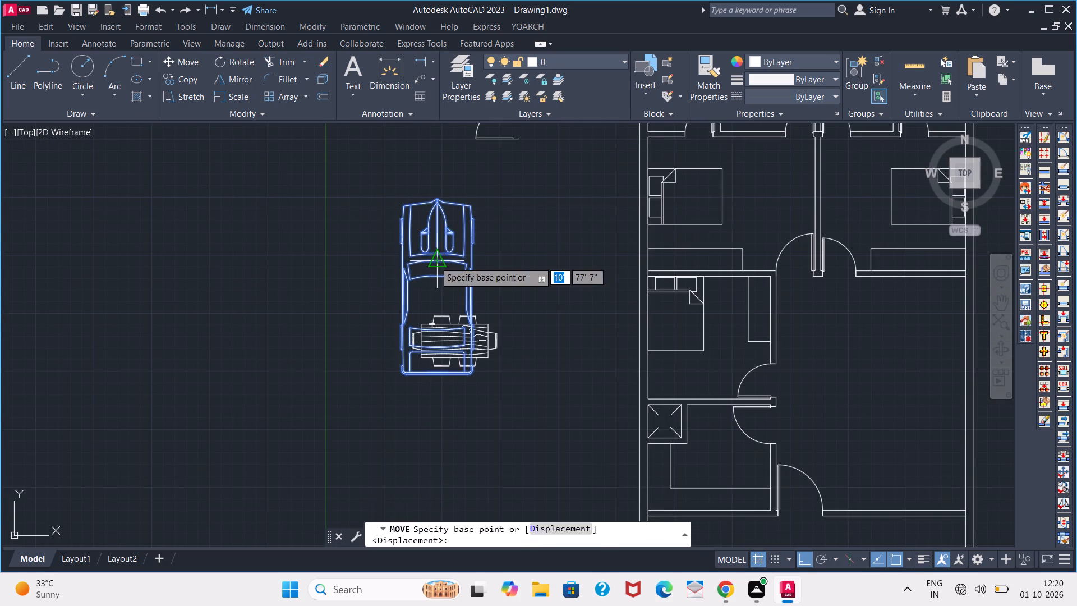
left_click(806, 563)
middle_click_drag(784, 443, 371, 98)
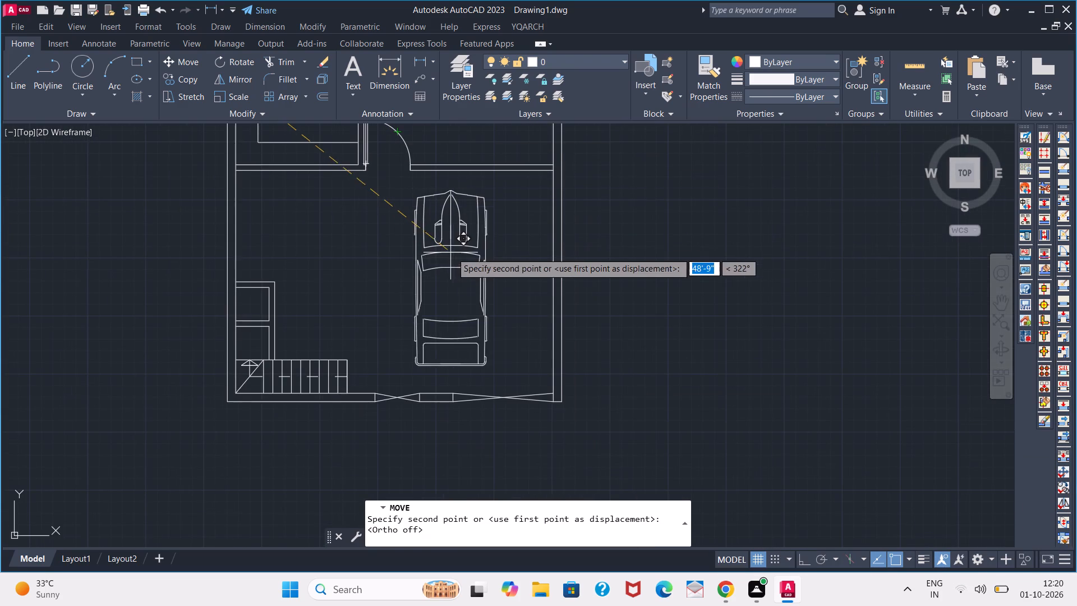
left_click(486, 247)
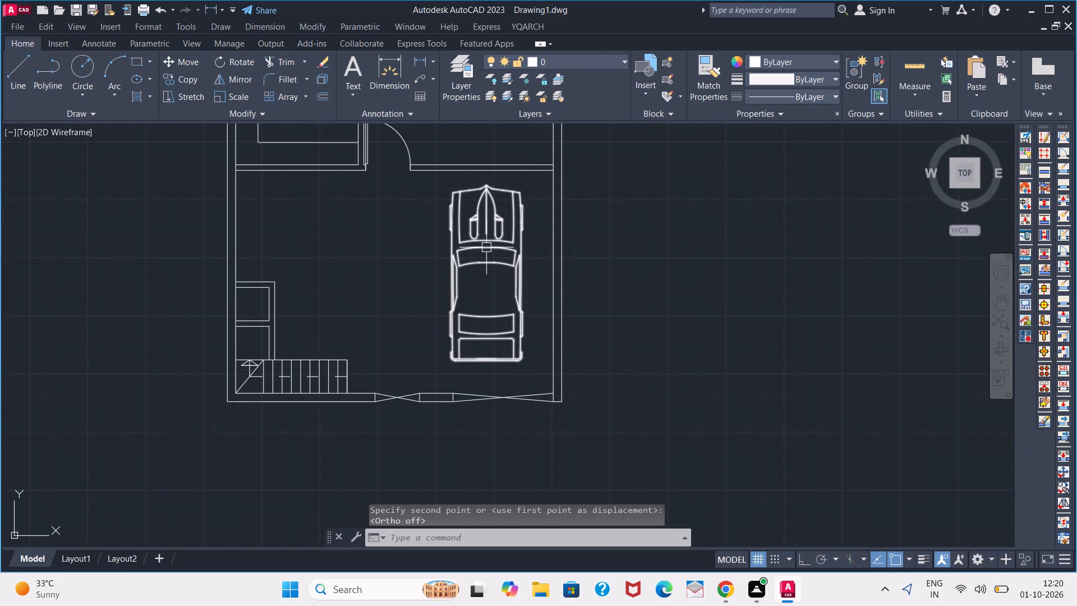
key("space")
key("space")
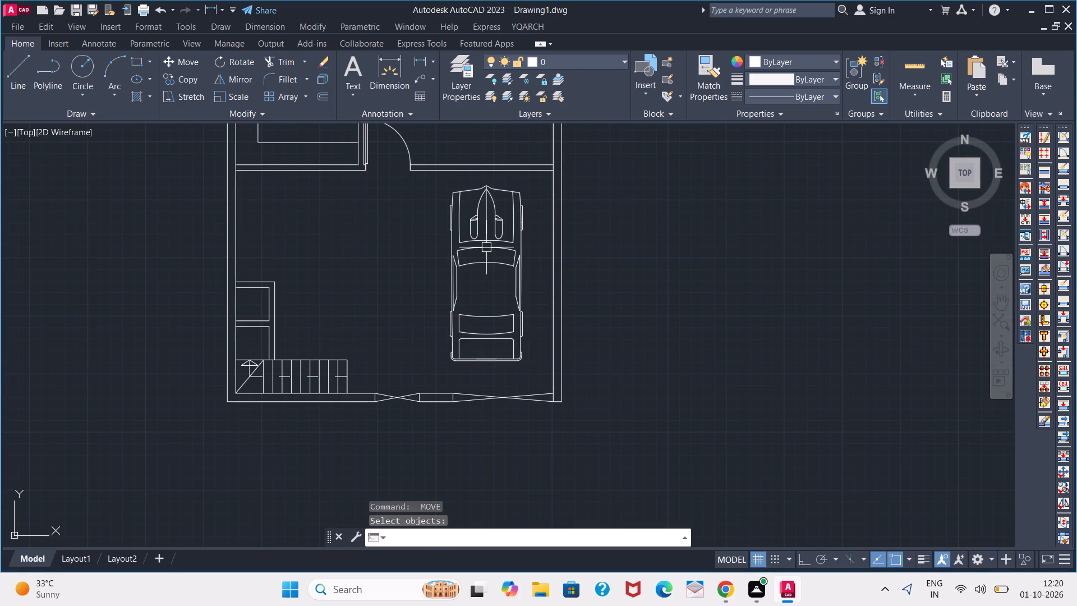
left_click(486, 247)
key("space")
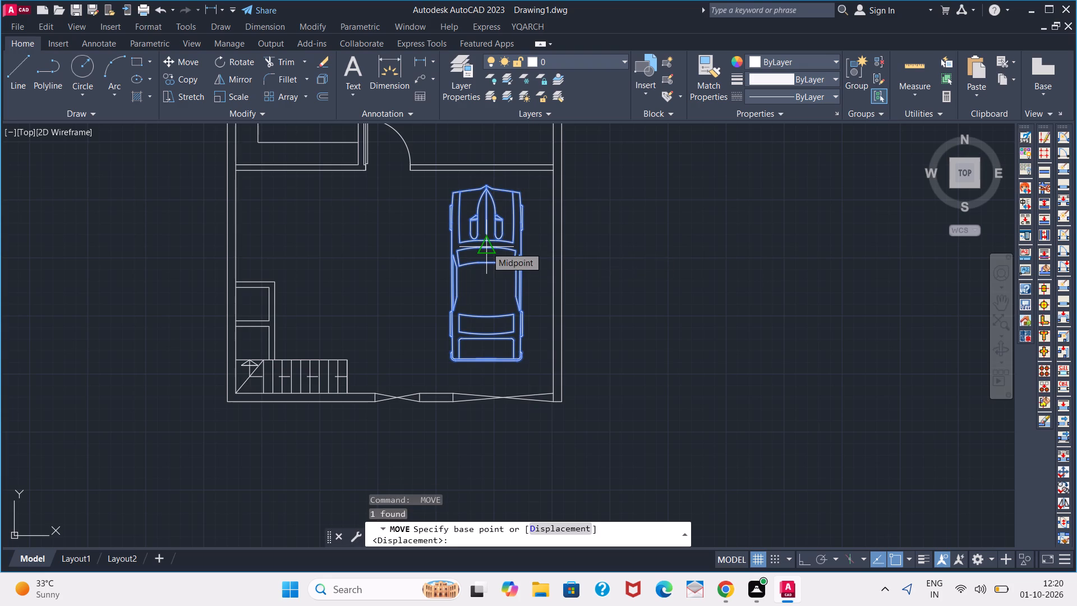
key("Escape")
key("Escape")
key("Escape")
Scale the parked car down slightly from the tip of its nose.
left_click(481, 245)
type("SC")
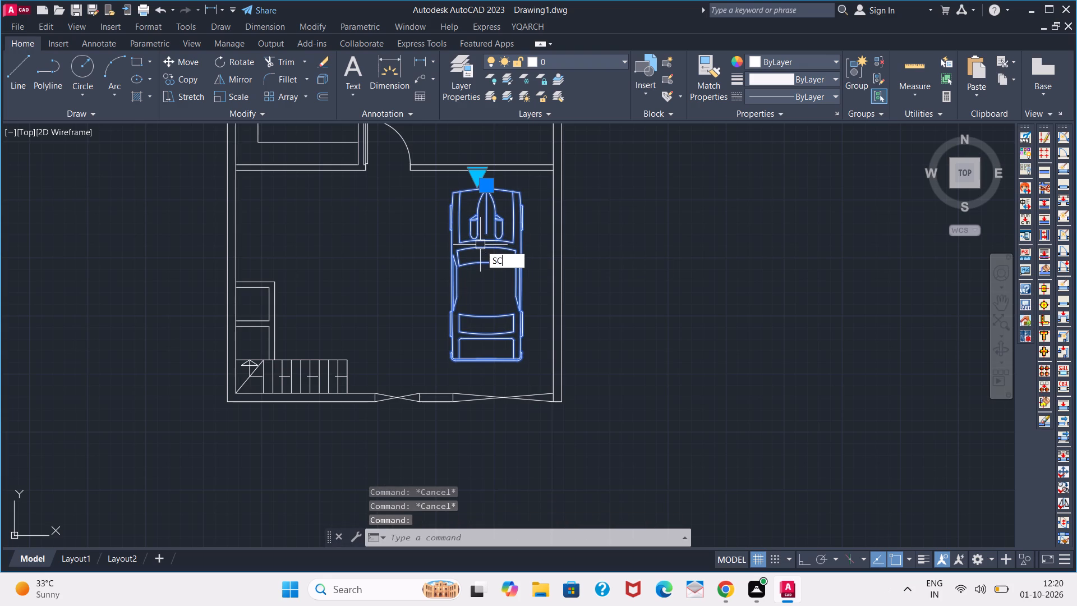
key("space")
left_click(489, 185)
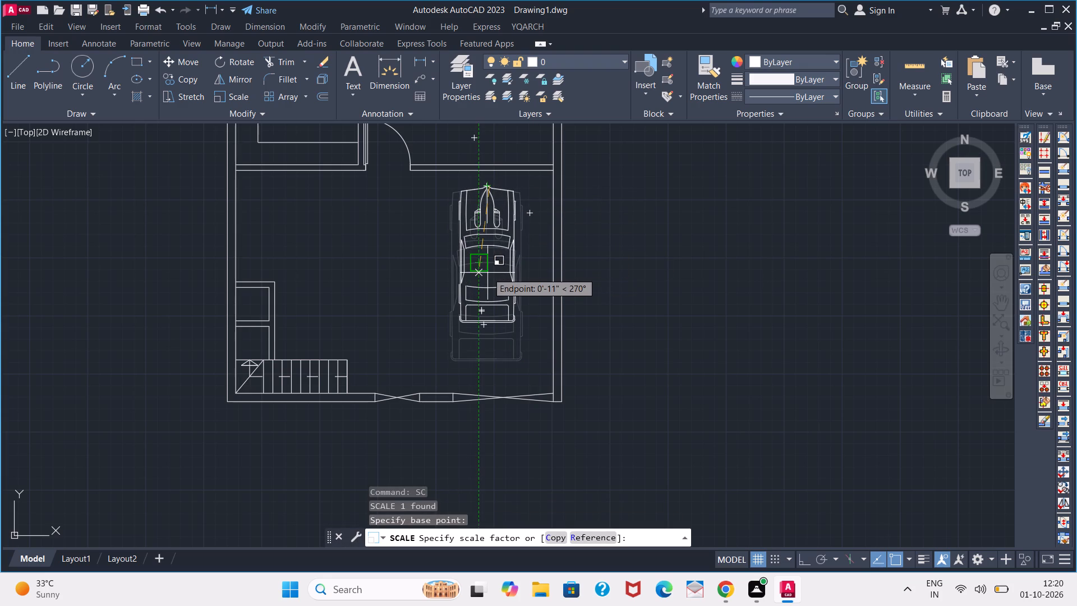
left_click(489, 281)
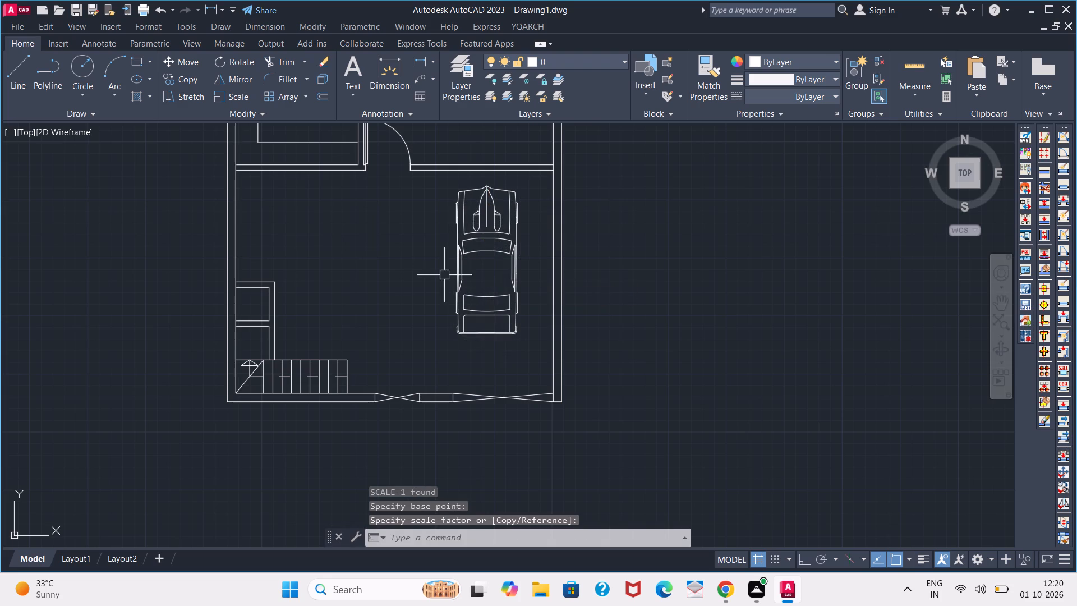
Move the dining table set from beside the plan into the southeast part of the hall, just above the parking wall.
scroll(419, 269, "down", 2)
middle_click_drag(407, 265, 455, 305)
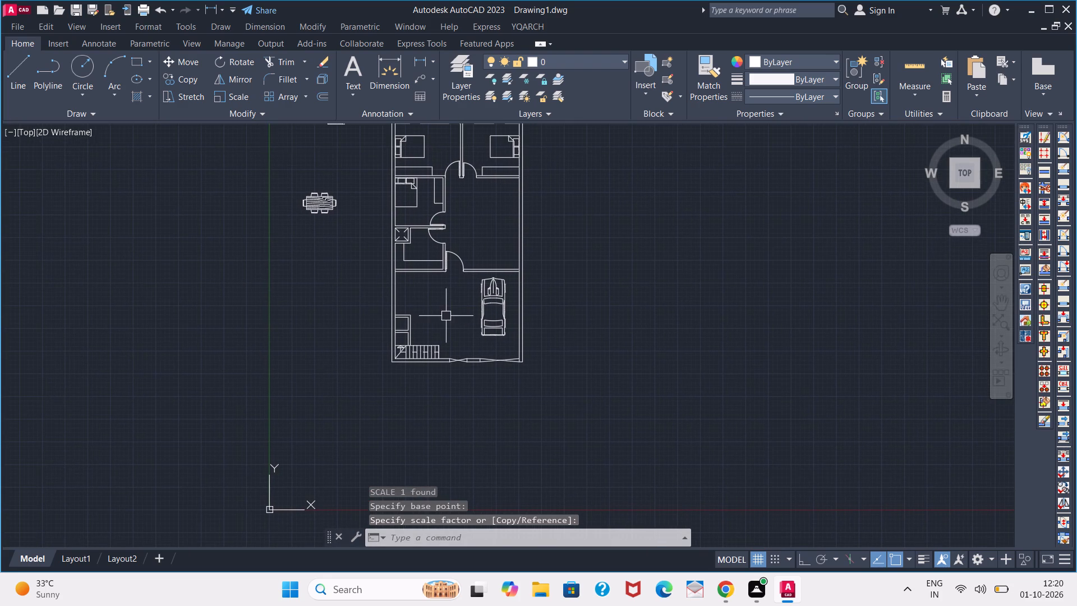
scroll(404, 315, "up", 2)
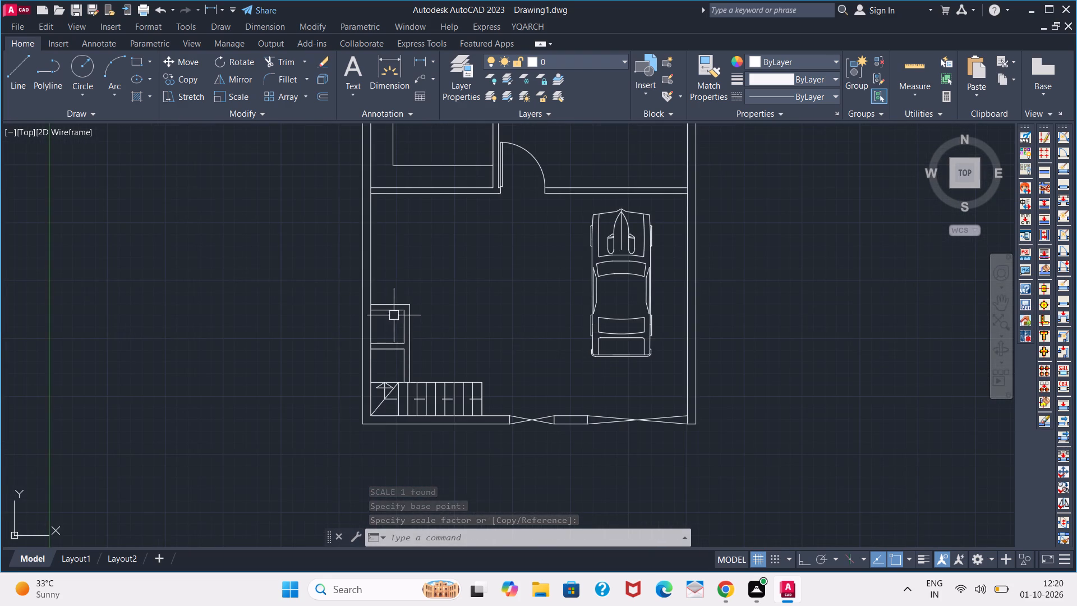
scroll(393, 313, "down", 1)
middle_click_drag(394, 276, 320, 450)
left_click(205, 302)
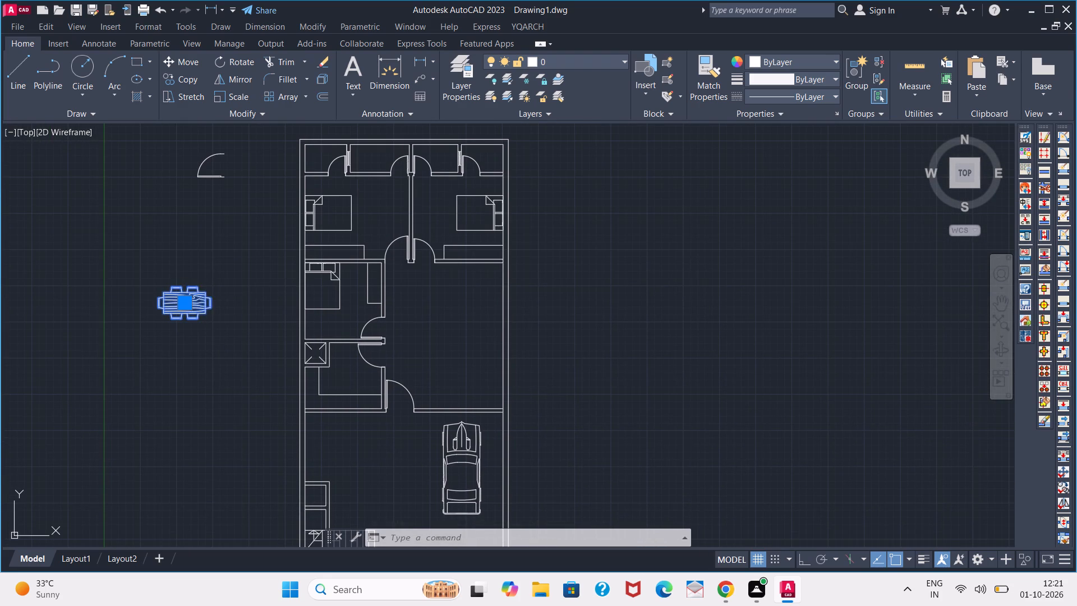
key("m")
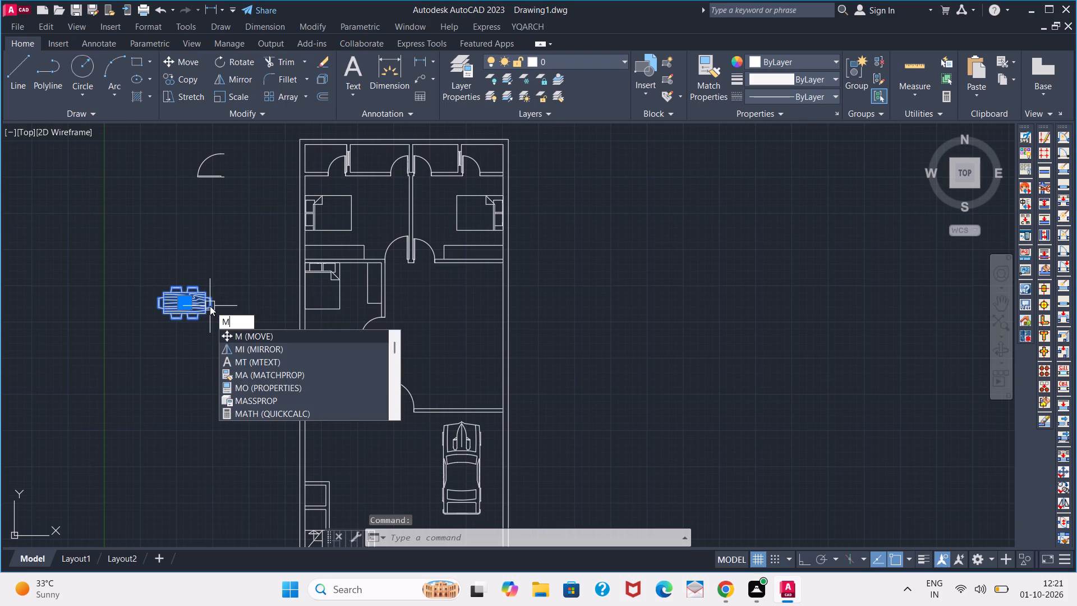
key("Return")
left_click(209, 307)
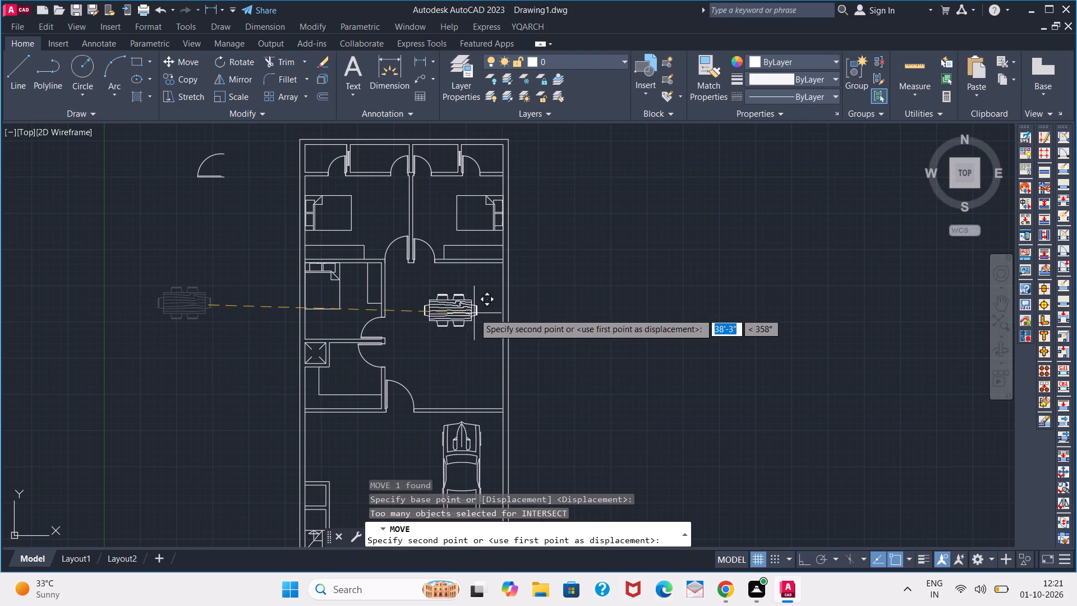
left_click(485, 367)
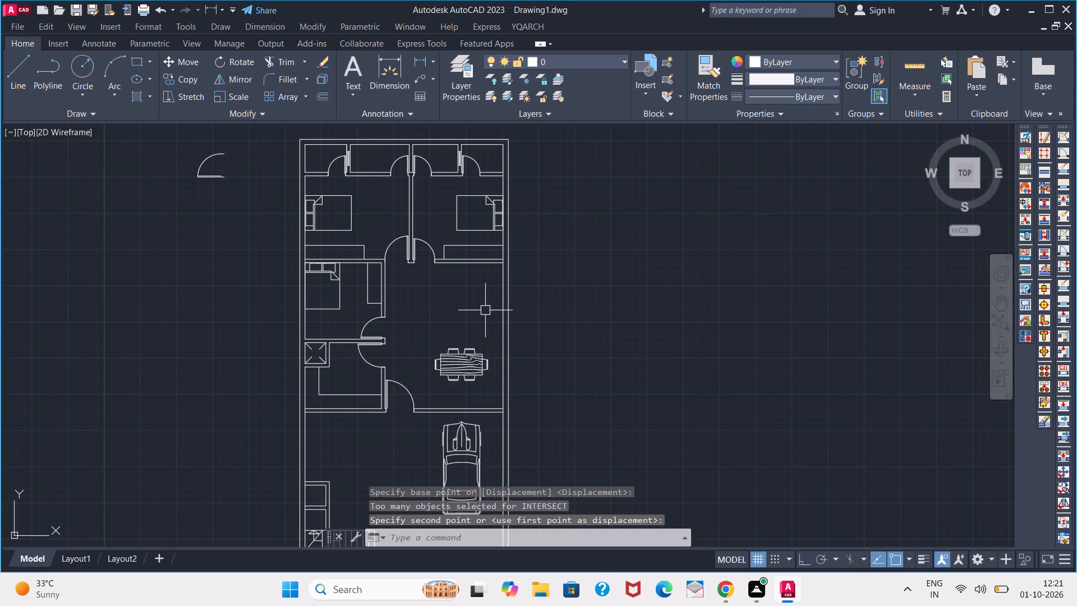
Delete the leftover door symbol outside the plan.
scroll(508, 342, "up", 1)
scroll(494, 349, "down", 2)
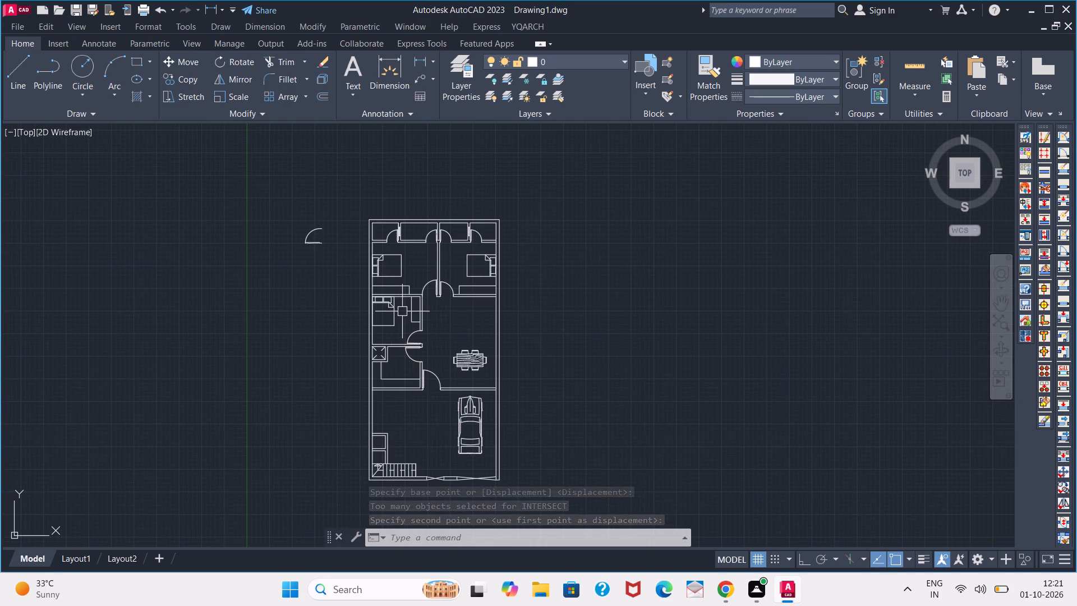
left_click(326, 231)
key("Delete")
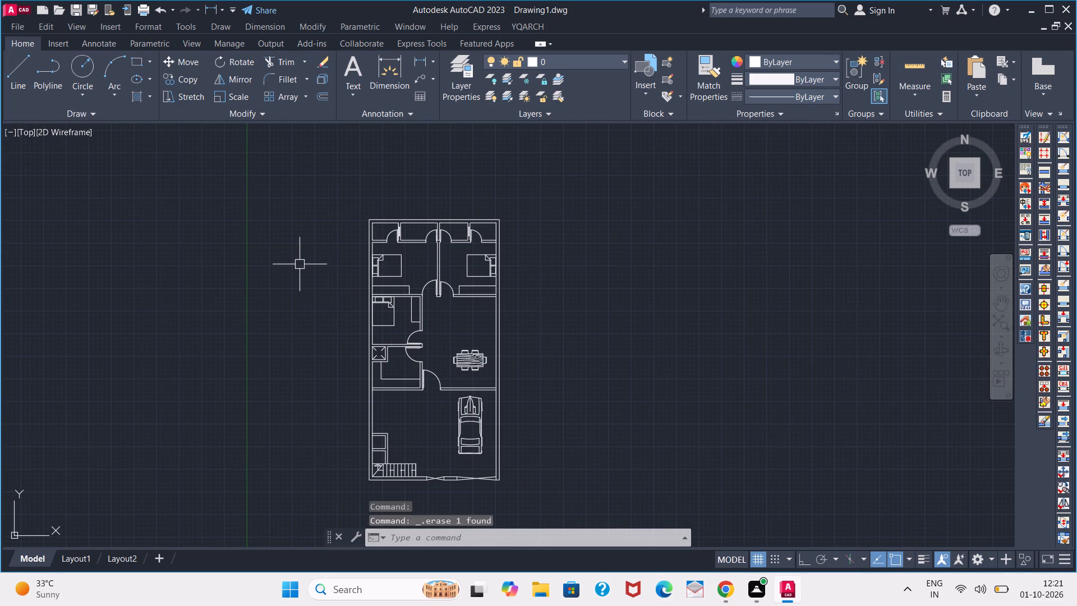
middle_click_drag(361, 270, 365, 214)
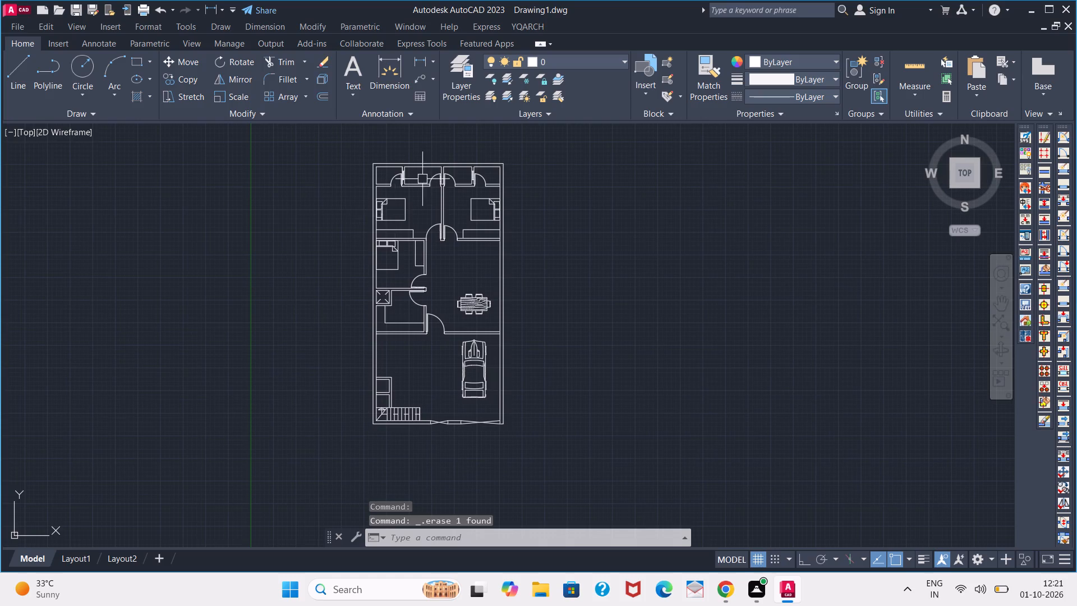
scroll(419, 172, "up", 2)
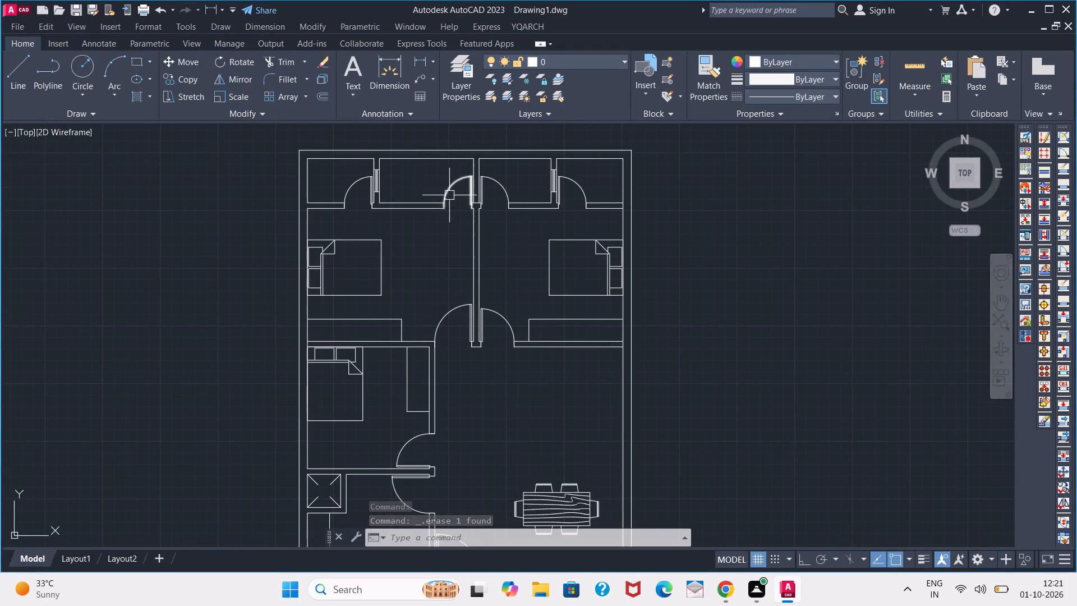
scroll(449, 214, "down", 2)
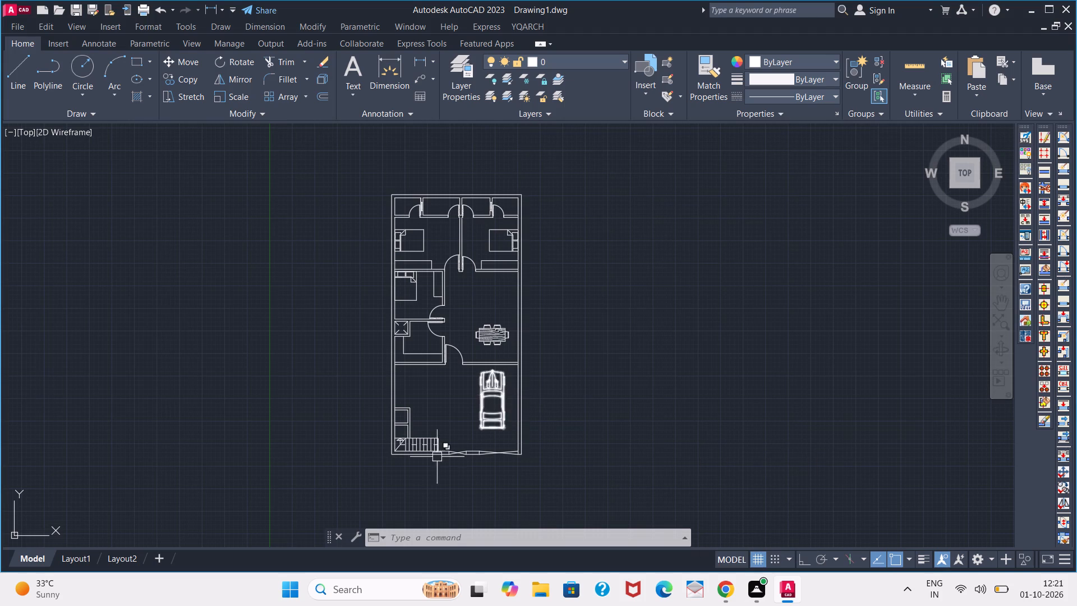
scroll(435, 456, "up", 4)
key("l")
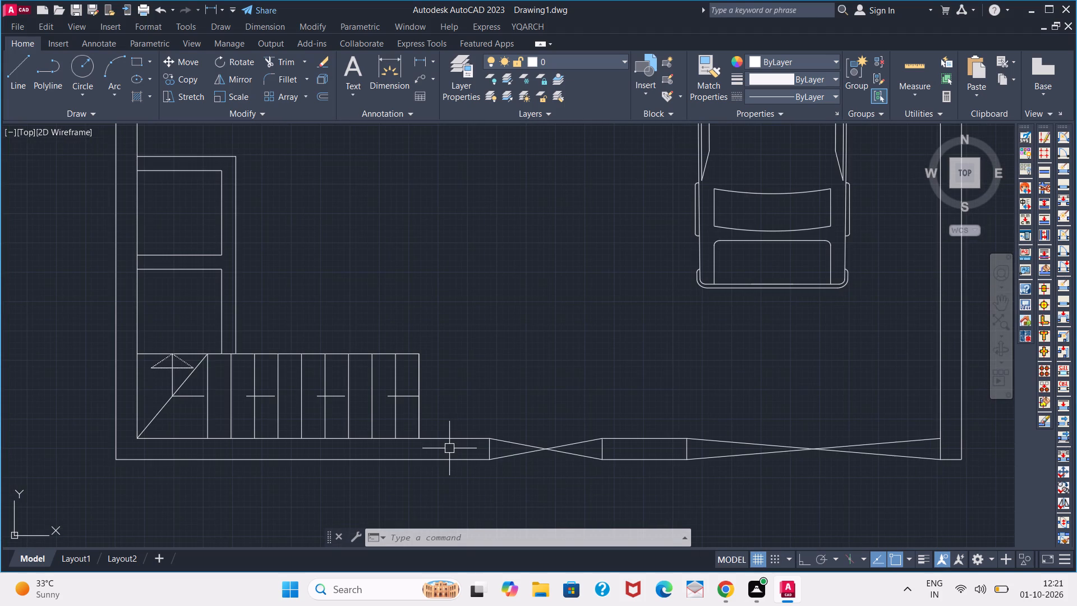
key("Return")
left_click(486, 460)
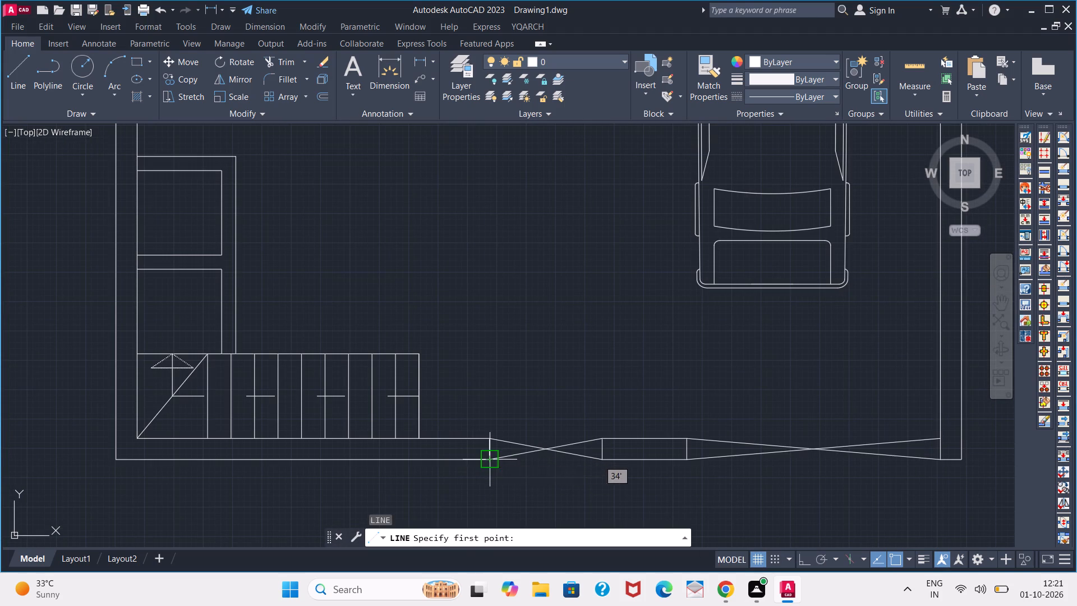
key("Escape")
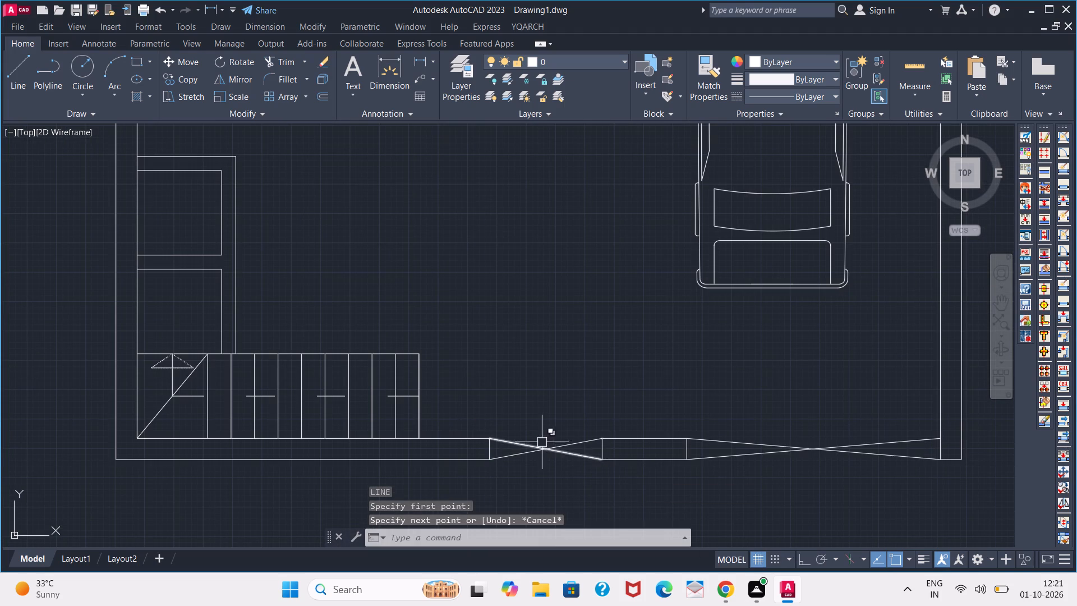
Draw a line along the inner wall face across the narrow crossed opening in the front wall, near the stairs.
scroll(502, 429, "down", 3)
middle_click_drag(494, 402, 352, 343)
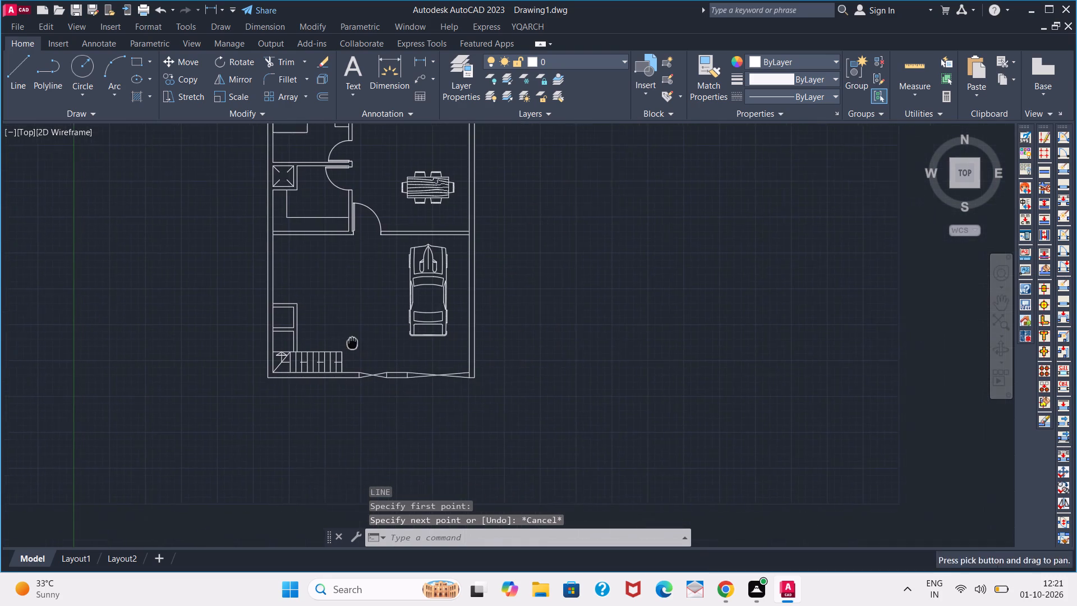
scroll(363, 364, "up", 2)
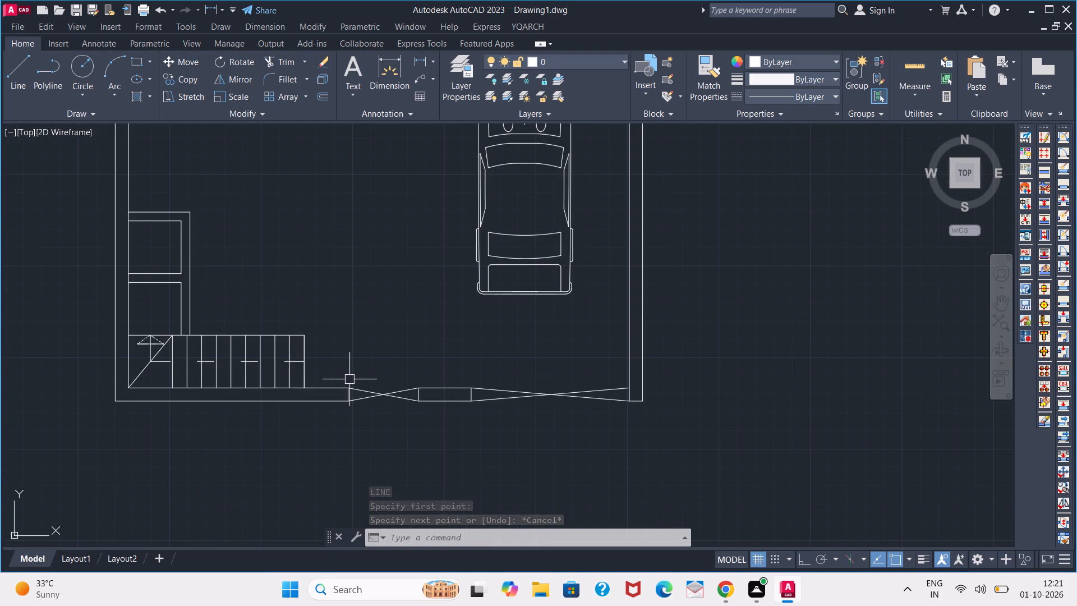
key("l")
key("Return")
scroll(353, 387, "up", 2)
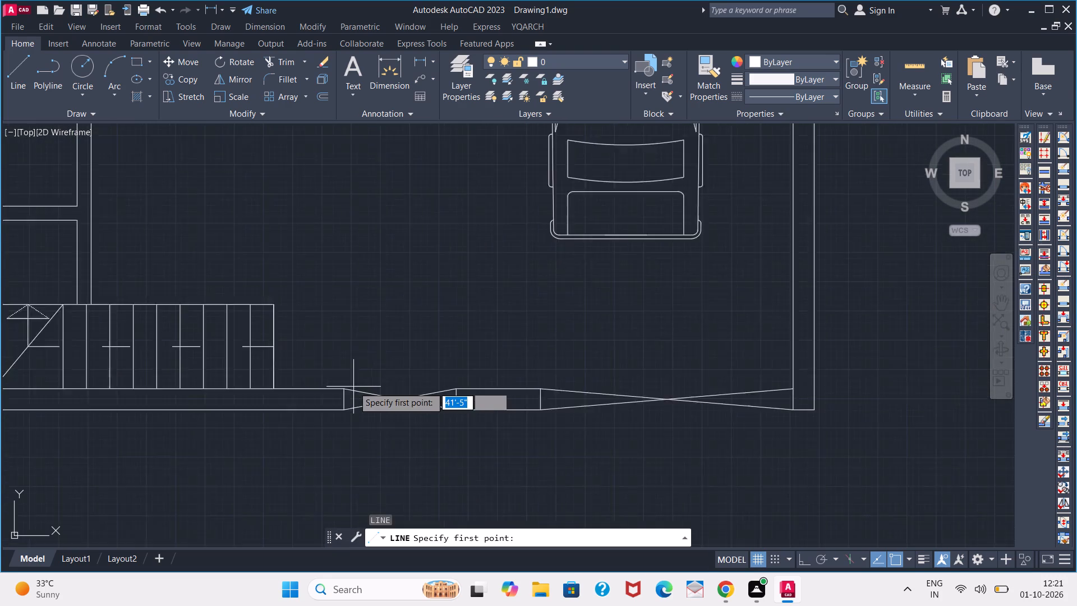
left_click(342, 387)
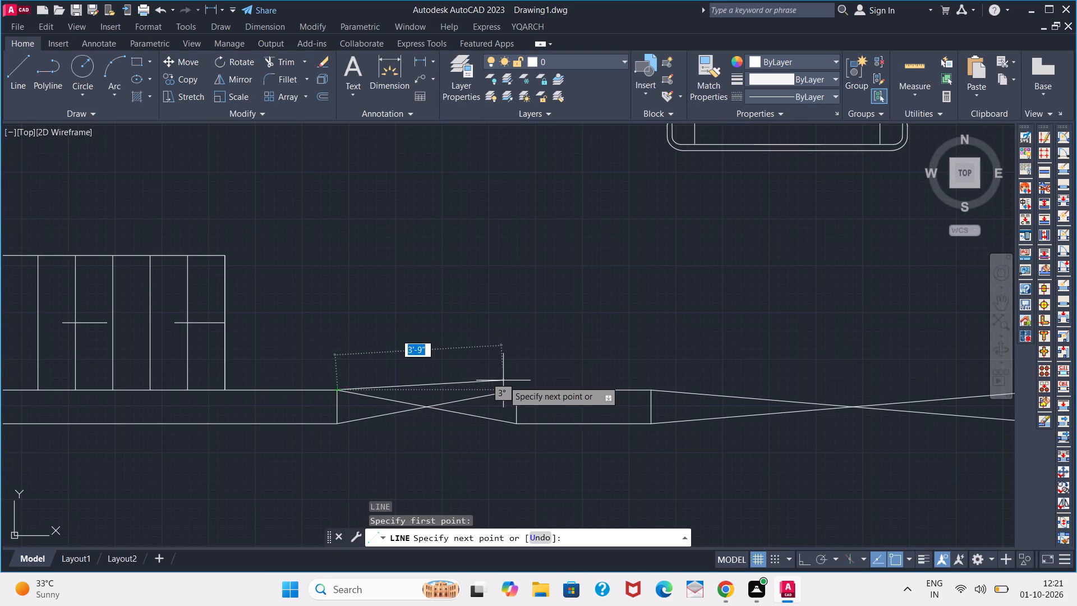
left_click(517, 387)
key("space")
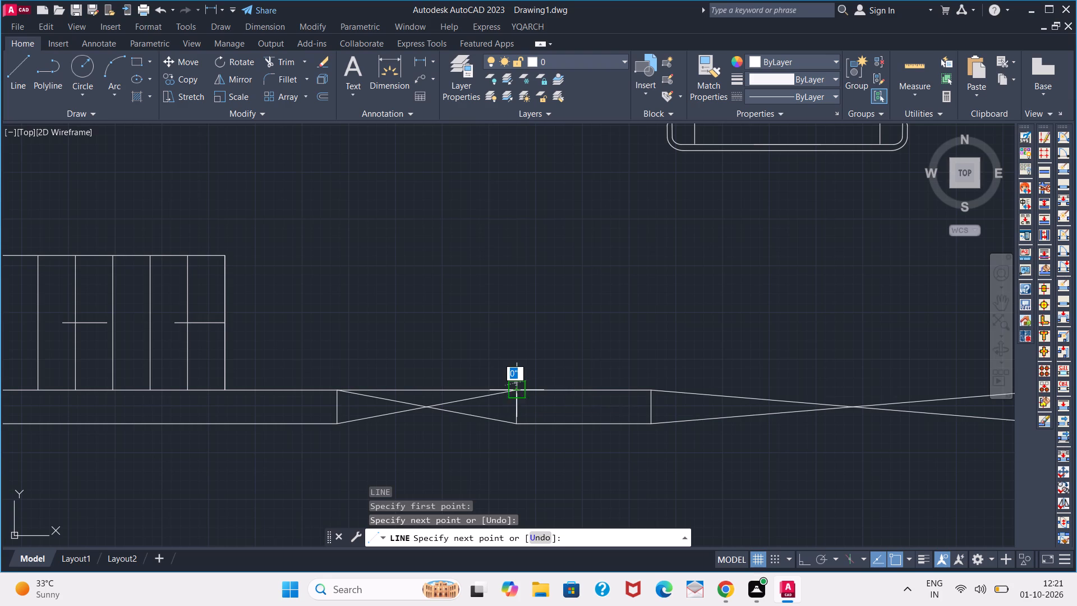
Draw a line along the inner wall face across the wide crossed gate opening in the front wall.
key("space")
left_click(648, 389)
scroll(649, 389, "down", 3)
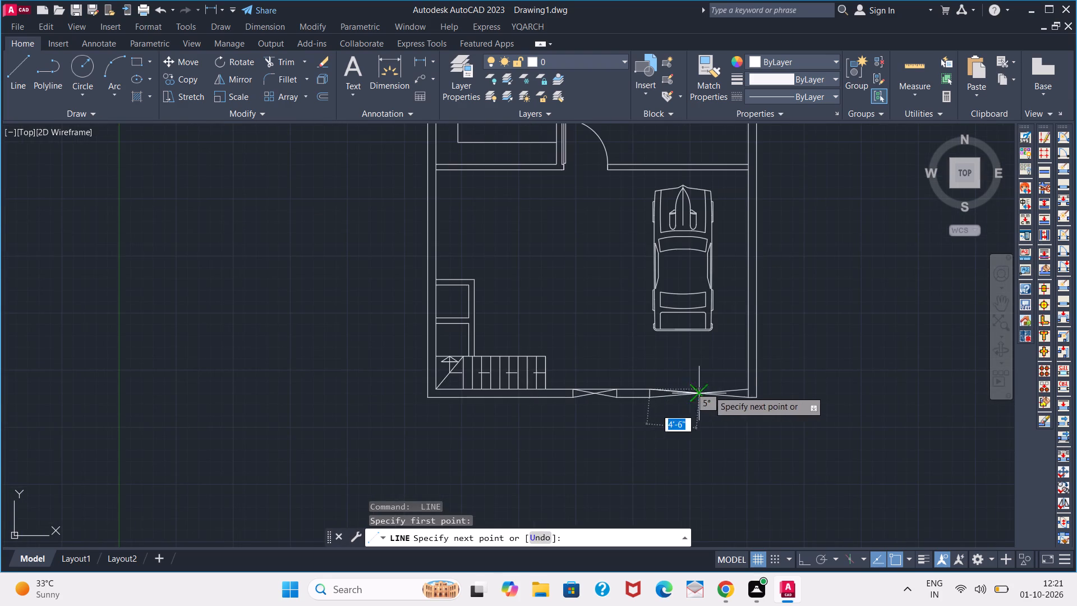
scroll(737, 385, "up", 2)
left_click(758, 396)
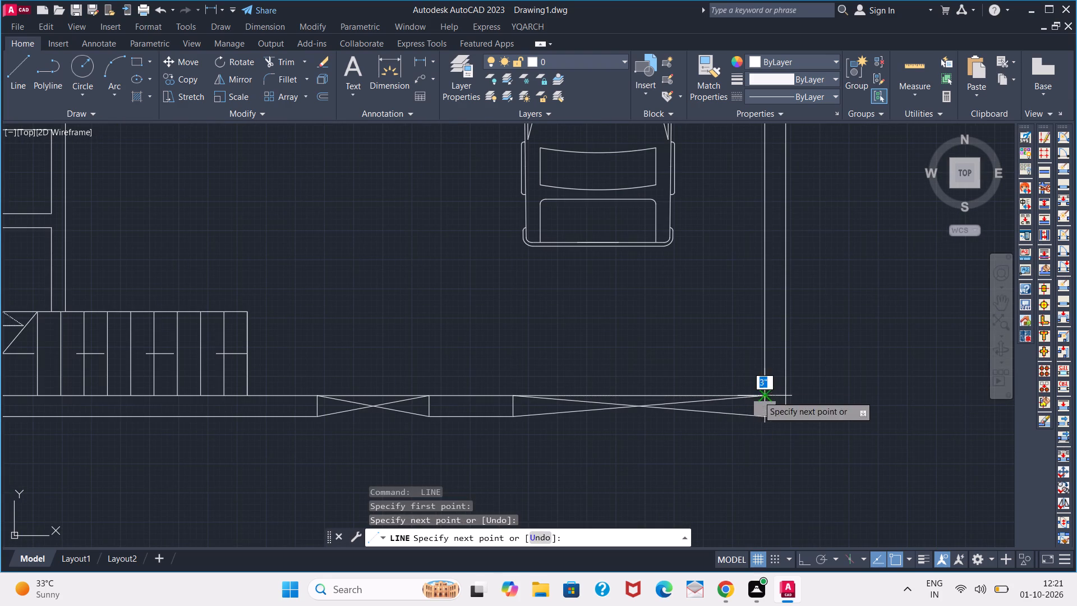
key("space")
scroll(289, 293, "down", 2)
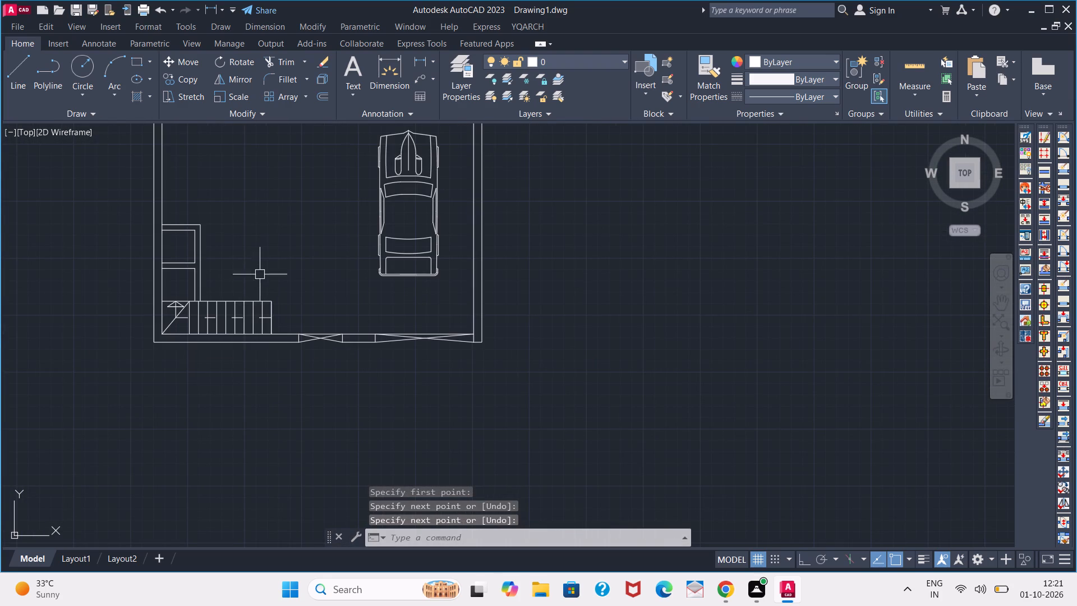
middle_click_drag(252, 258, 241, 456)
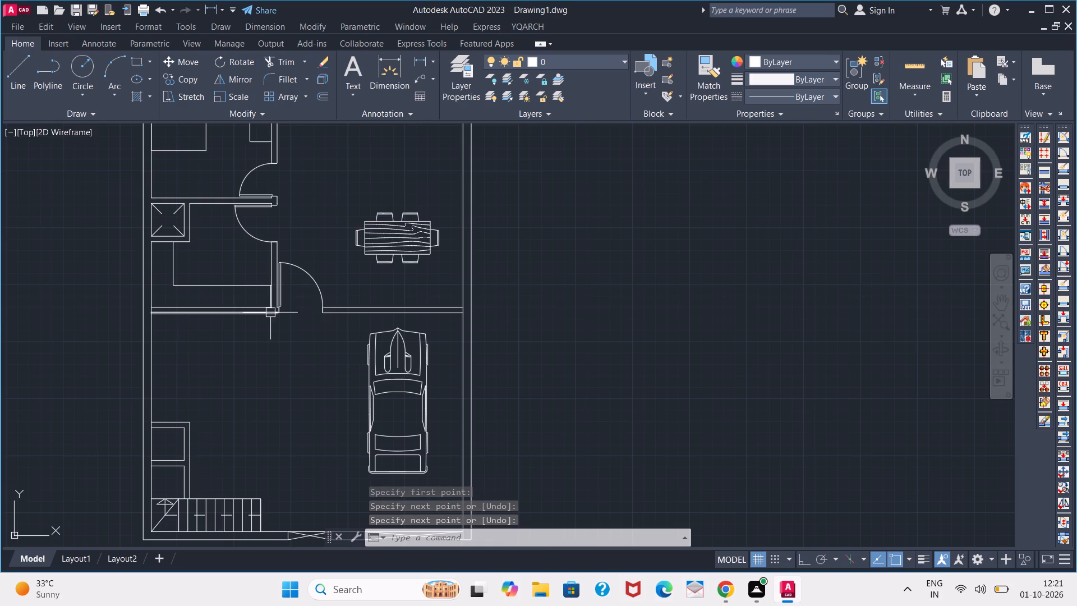
Draw a line along the parking-side wall face across the main entrance door opening between hall and parking.
scroll(279, 312, "up", 2)
key("space")
left_click(279, 312)
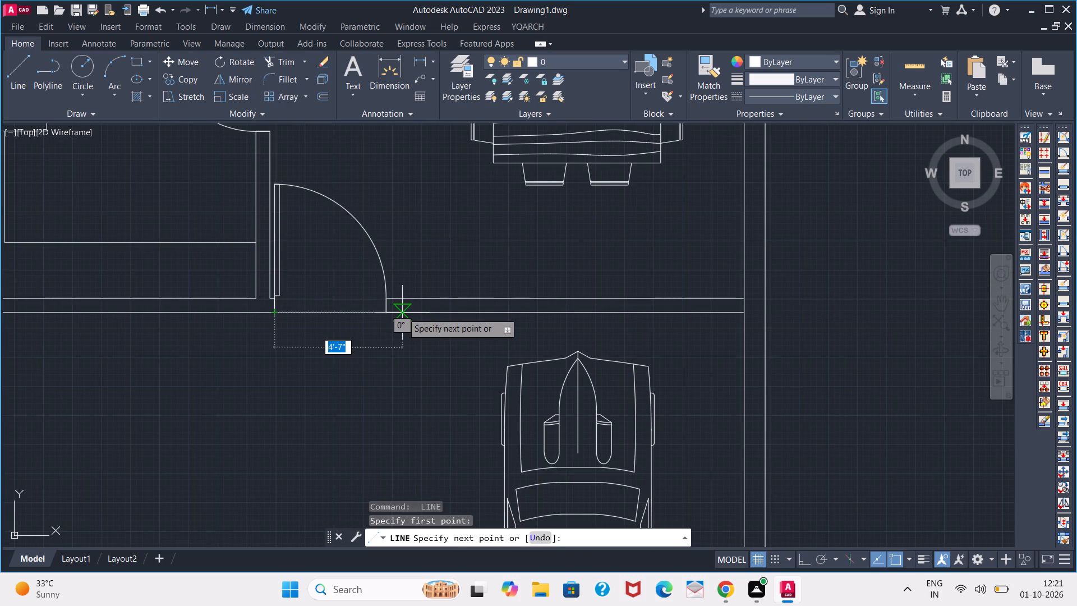
left_click(389, 313)
key("space")
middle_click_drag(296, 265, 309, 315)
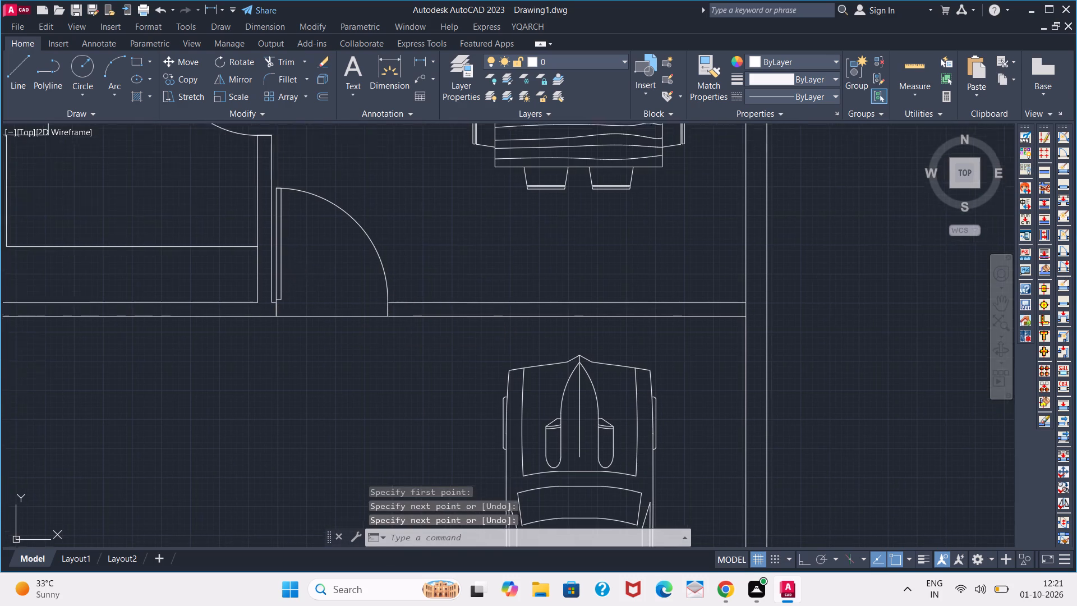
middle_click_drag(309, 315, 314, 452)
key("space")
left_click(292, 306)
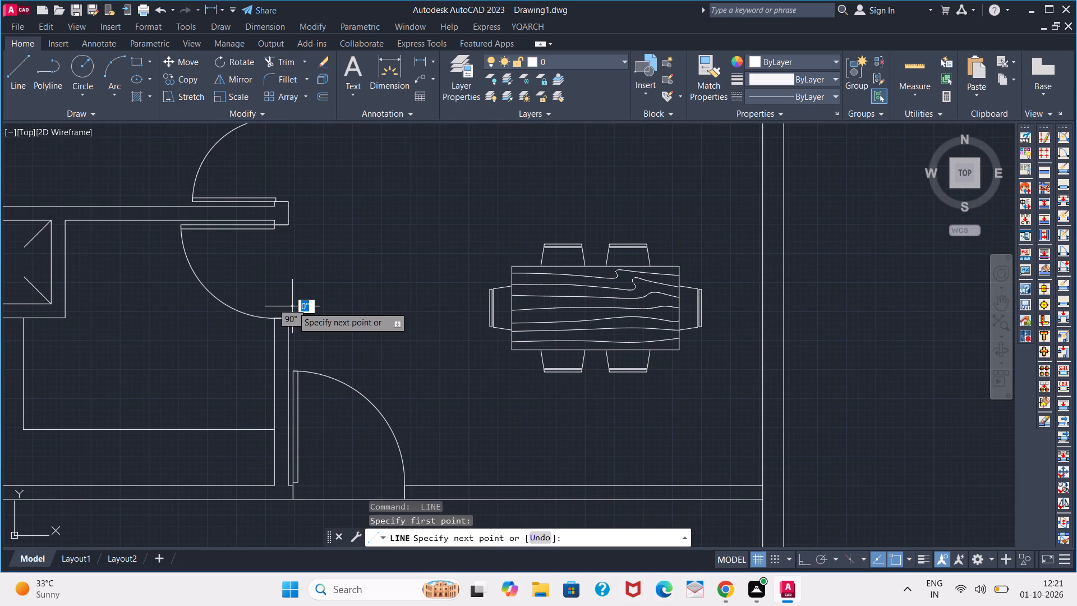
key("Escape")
Draw one line along the hall-side wall face across the kitchen door opening and the adjoining bedroom door opening north of it.
key("space")
left_click(289, 321)
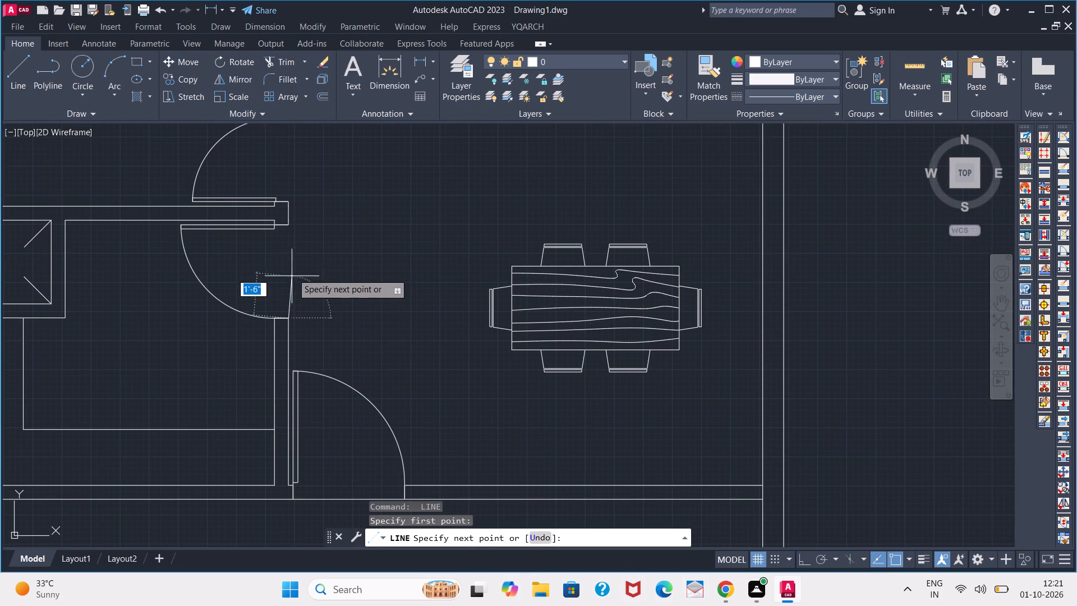
middle_click_drag(291, 165, 300, 268)
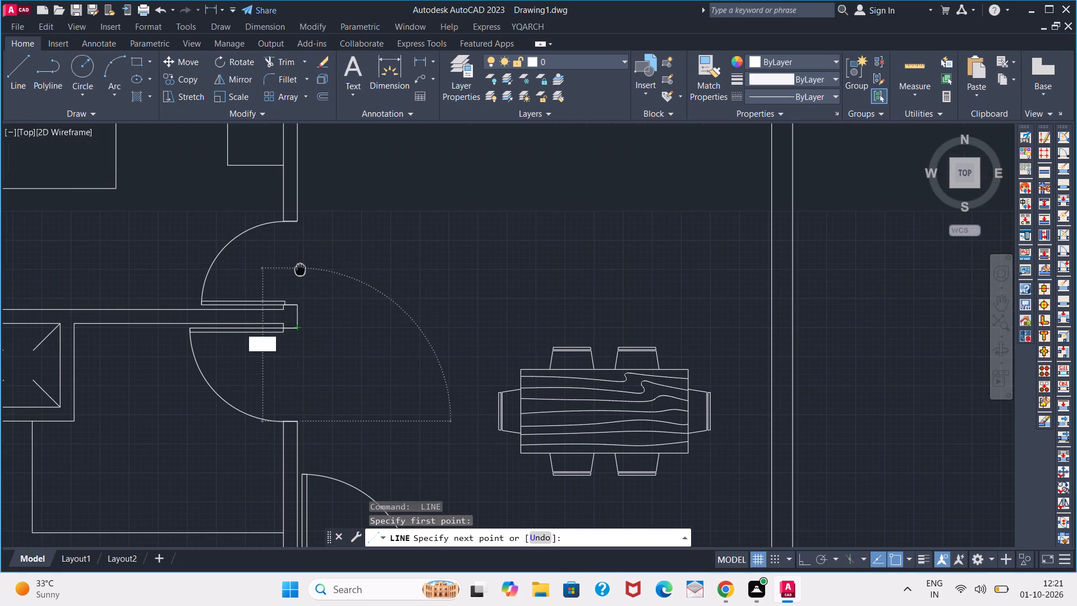
left_click(300, 227)
key("space")
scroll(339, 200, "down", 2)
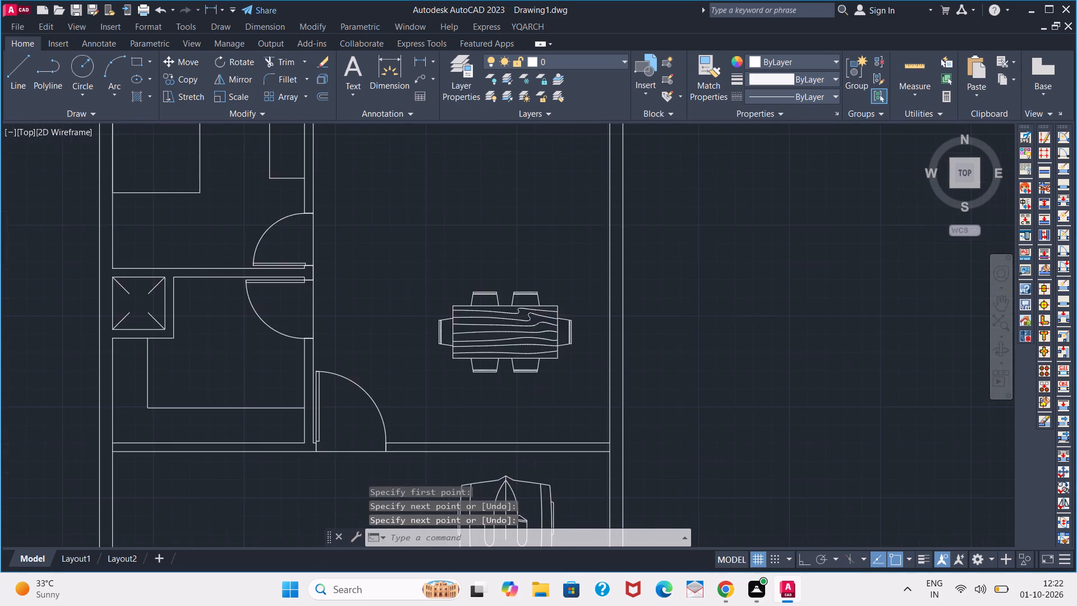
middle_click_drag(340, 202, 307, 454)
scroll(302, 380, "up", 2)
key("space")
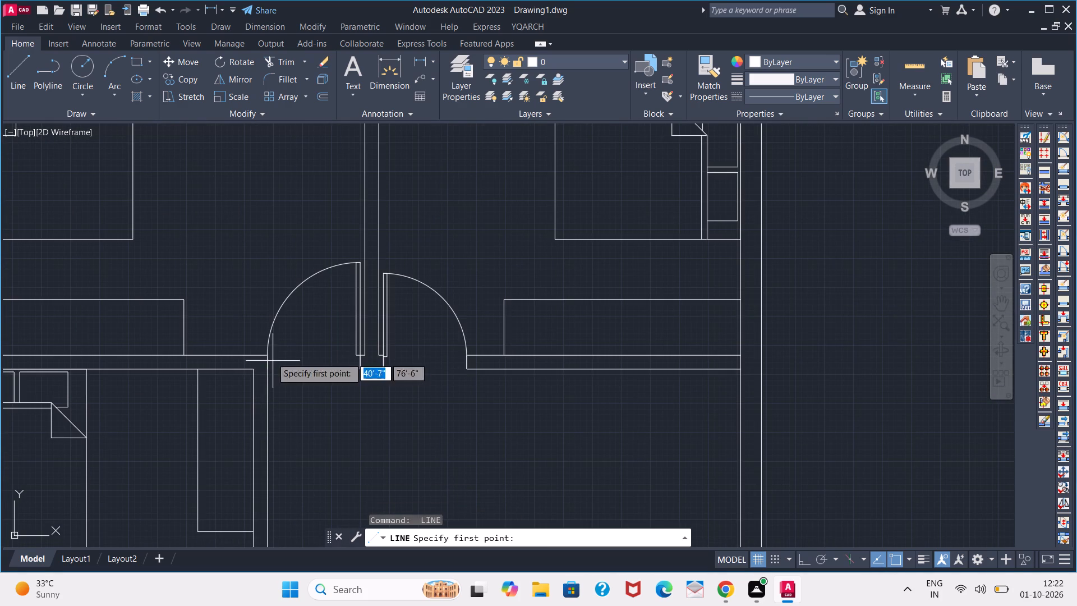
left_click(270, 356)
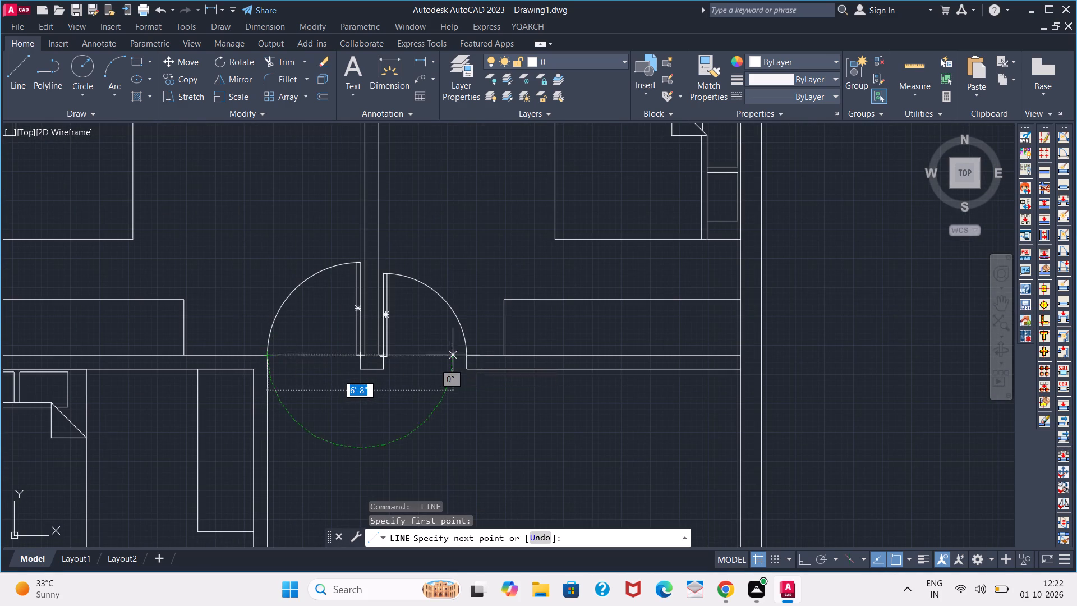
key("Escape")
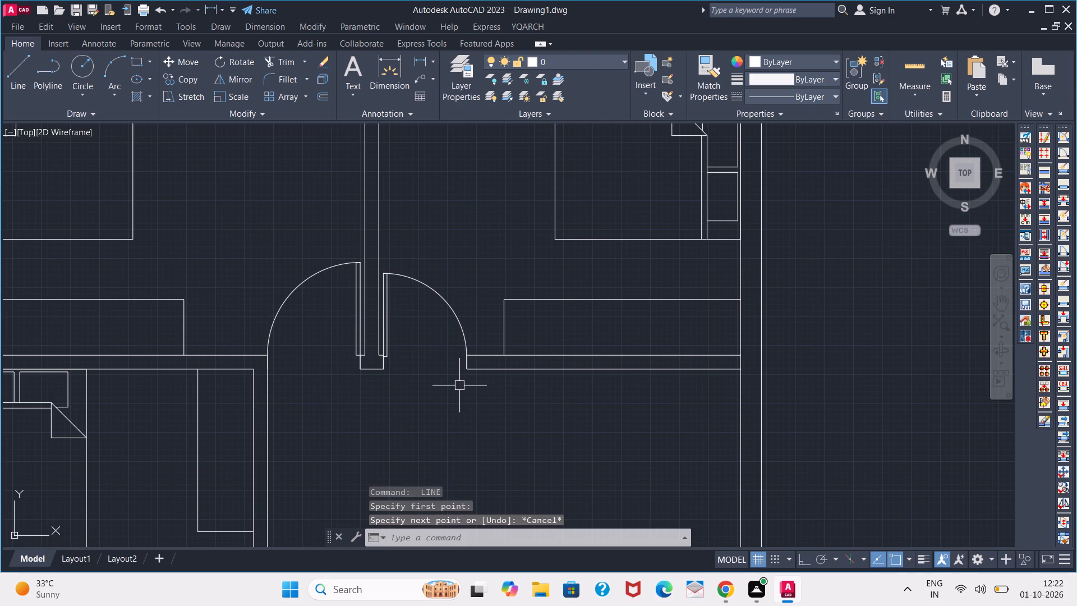
Draw one line along the hall-side wall face across the door openings of both north bedrooms.
key("space")
left_click(465, 370)
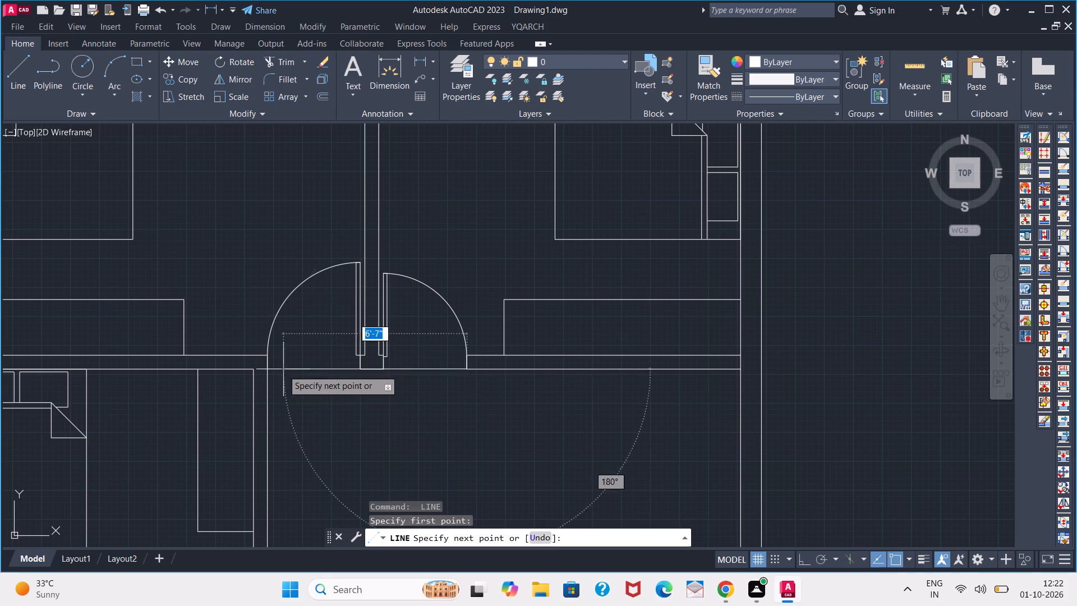
left_click(268, 375)
key("space")
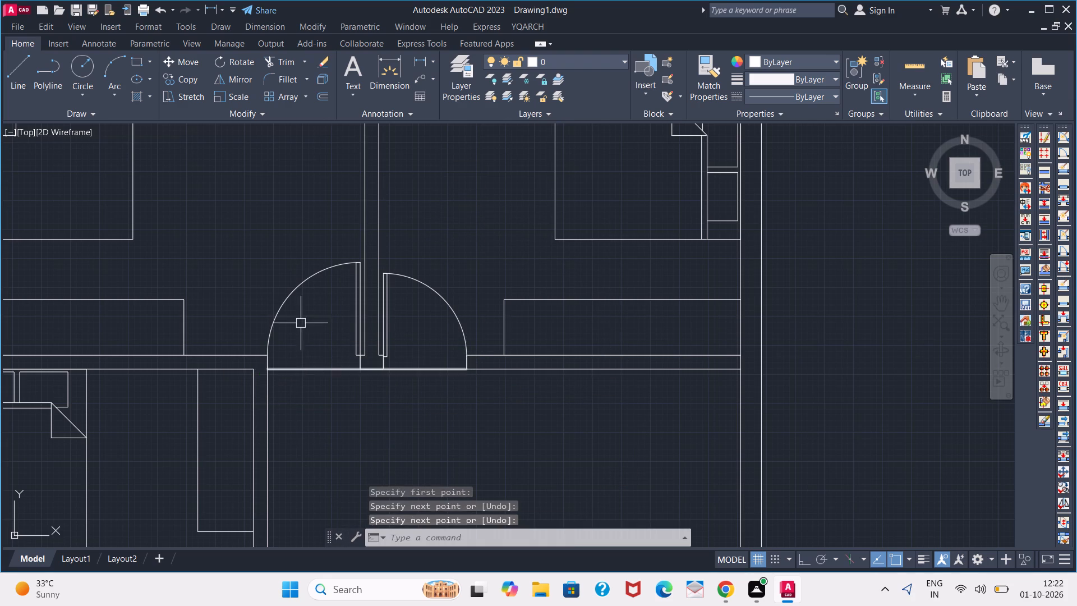
Draw one line along the bedroom-side face of the northern partition wall across all four door openings, from the westernmost to the easternmost.
scroll(296, 318, "down", 2)
middle_click_drag(286, 284, 312, 392)
scroll(232, 317, "up", 3)
key("space")
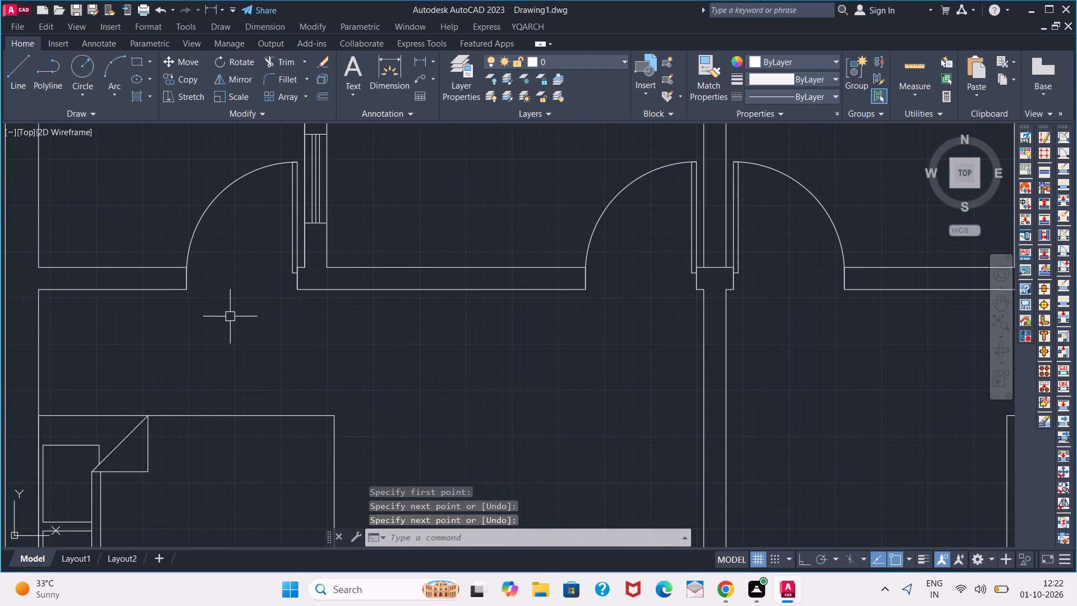
left_click(195, 295)
scroll(458, 337, "down", 3)
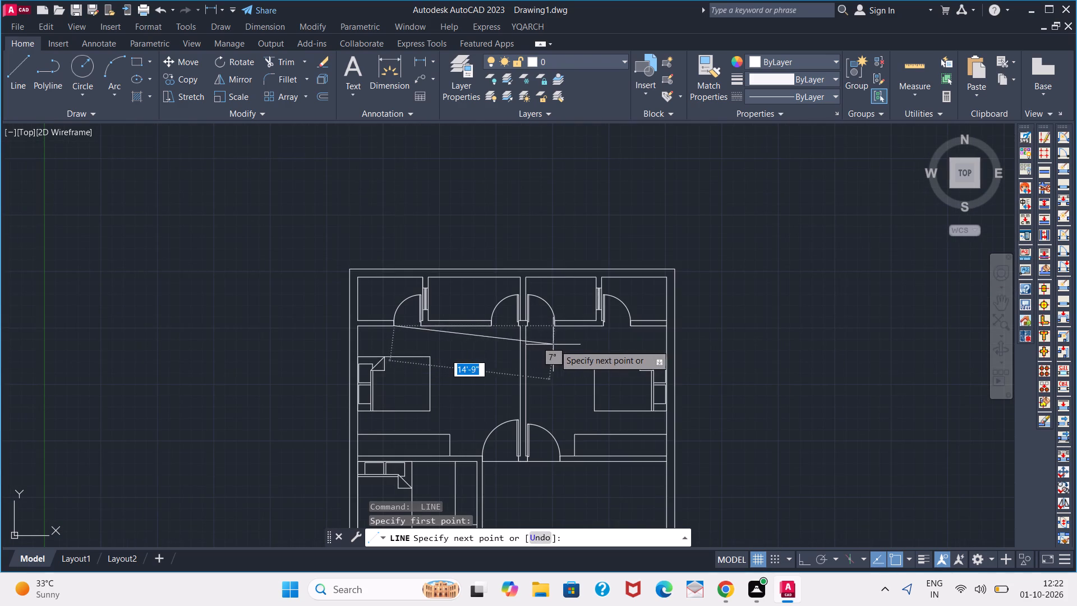
scroll(621, 333, "up", 2)
left_click(643, 317)
key("space")
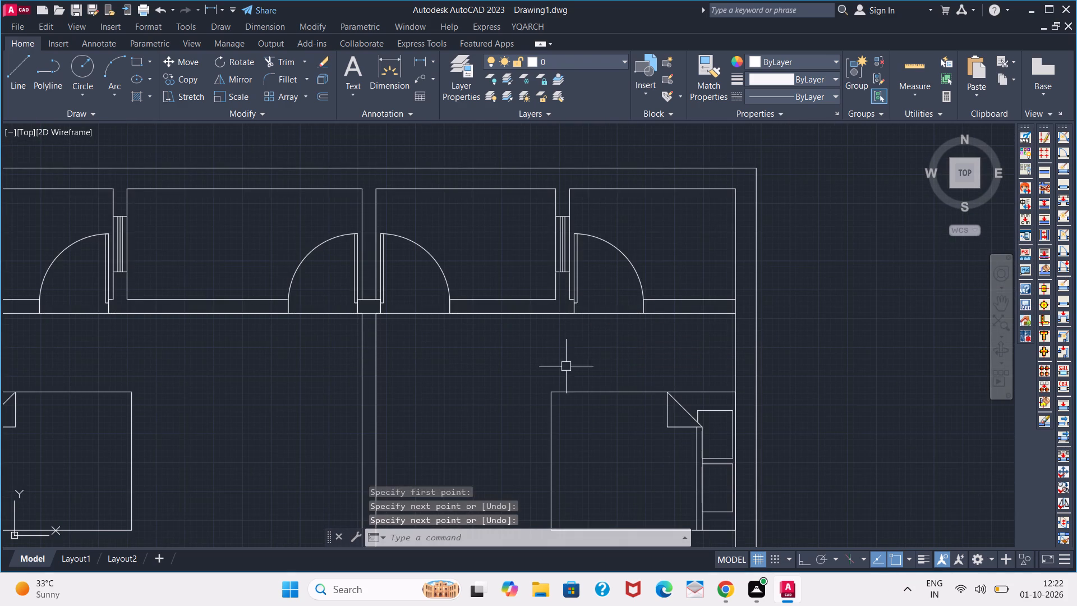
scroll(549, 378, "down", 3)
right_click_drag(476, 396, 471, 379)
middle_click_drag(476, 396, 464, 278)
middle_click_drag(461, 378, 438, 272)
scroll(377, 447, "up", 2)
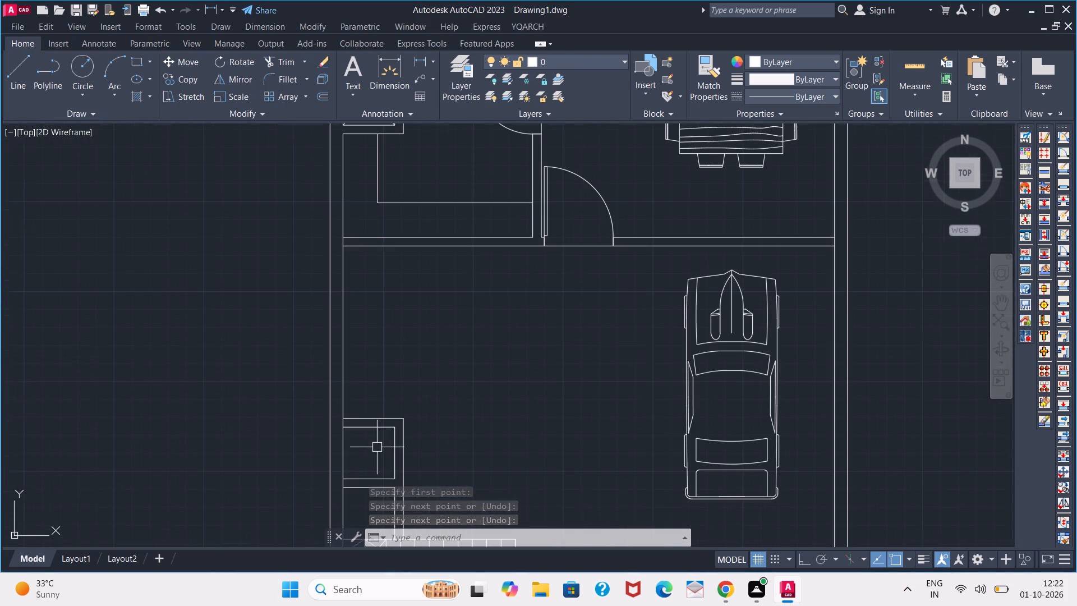
Switch from the drawing to another open window.
key("alt+Tab")
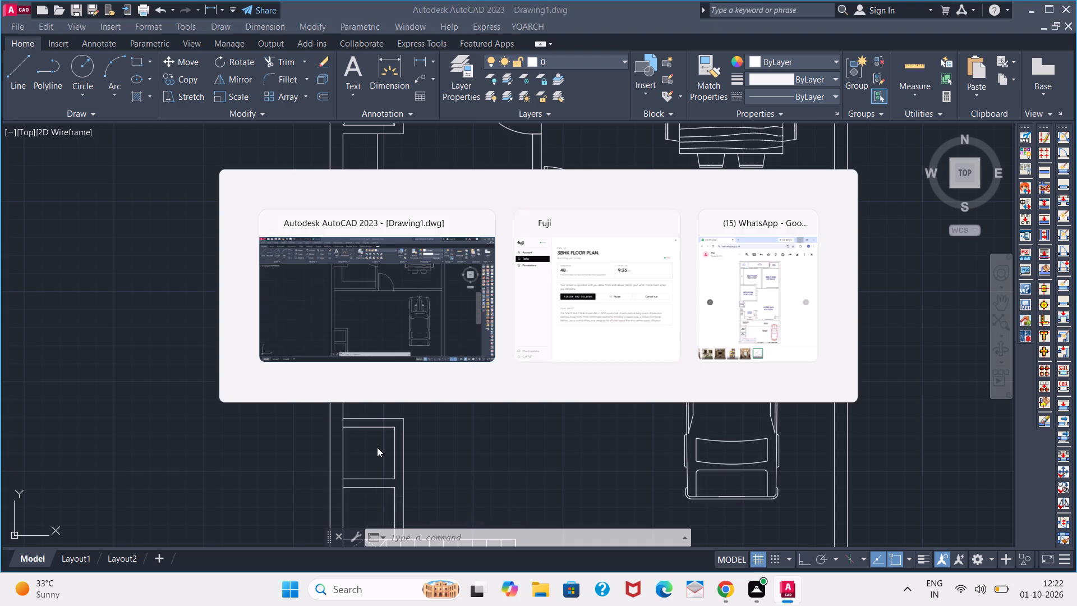
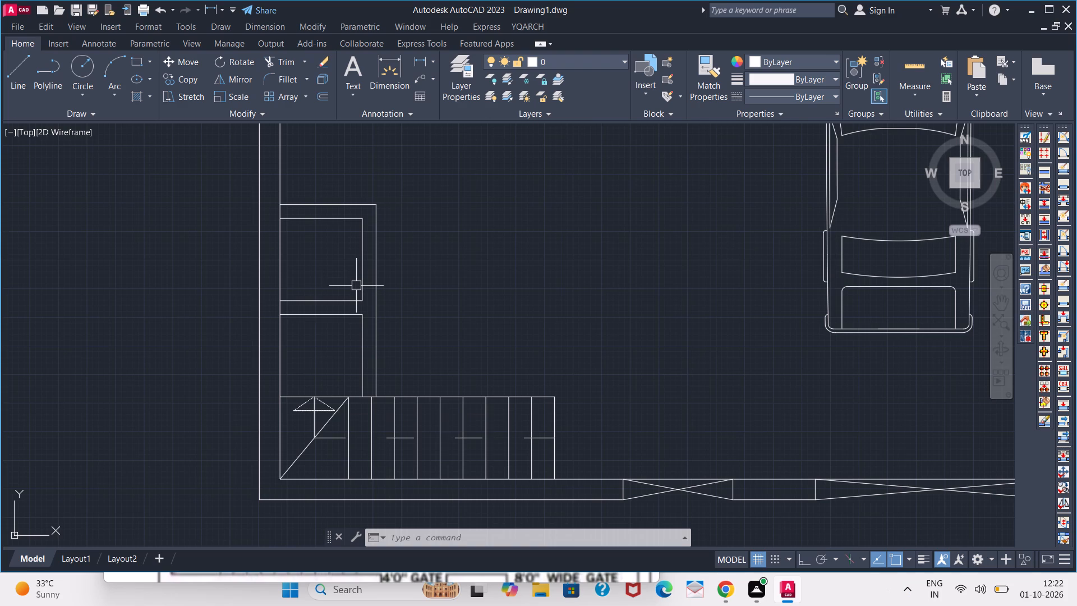
Extend the inner horizontal wall lines of the two small rooms above the staircase to the rooms' outer vertical wall line.
scroll(353, 292, "down", 2)
middle_click_drag(346, 284, 371, 314)
scroll(371, 314, "up", 1)
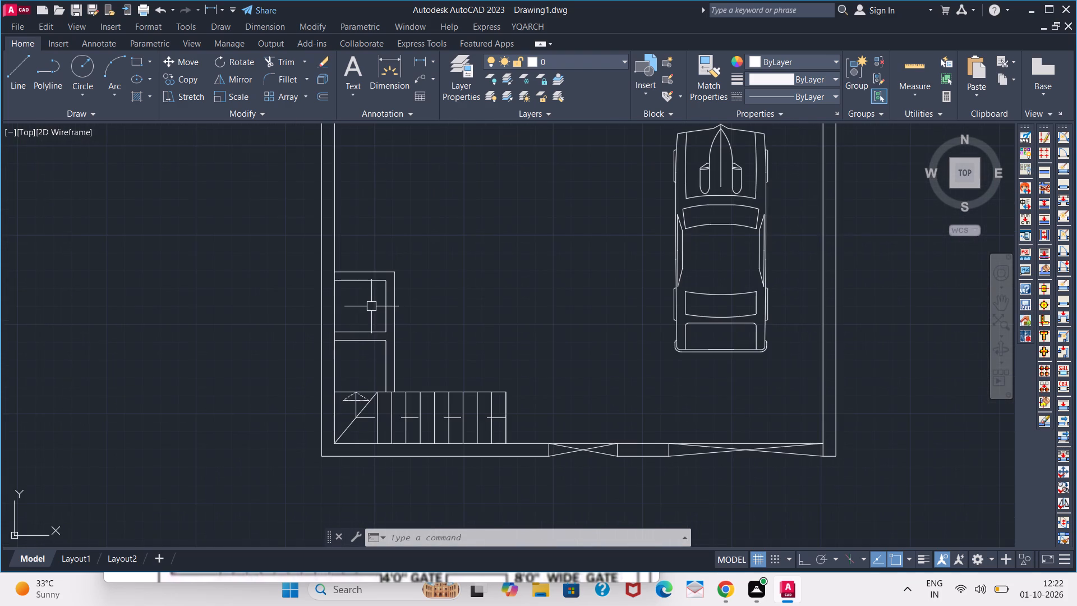
scroll(371, 298, "down", 1)
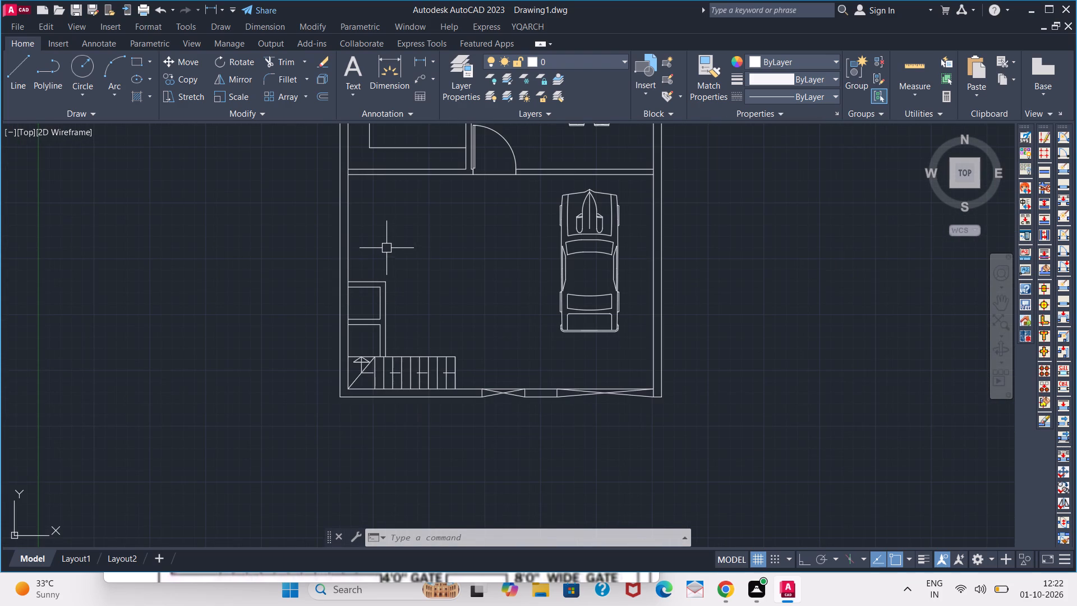
scroll(392, 249, "down", 1)
scroll(384, 268, "up", 2)
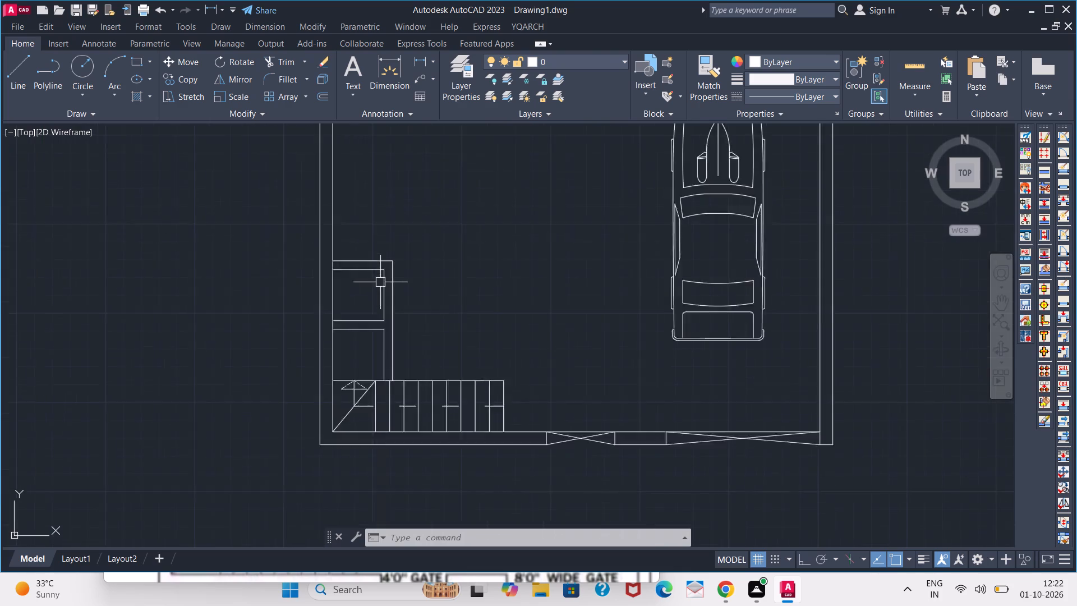
scroll(380, 282, "up", 1)
key("e")
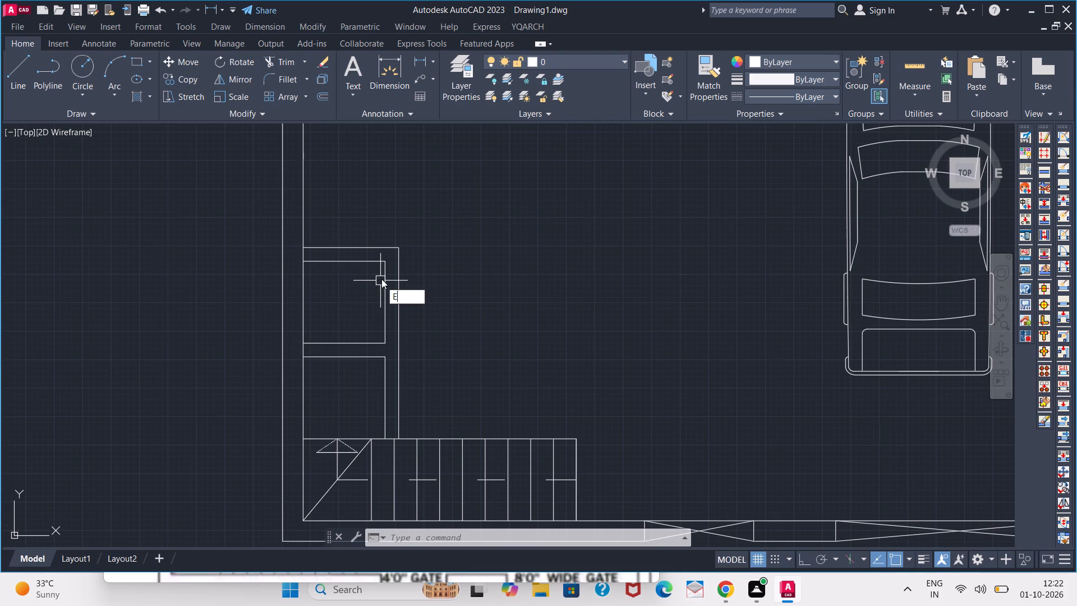
key("x")
key("space")
left_click(359, 267)
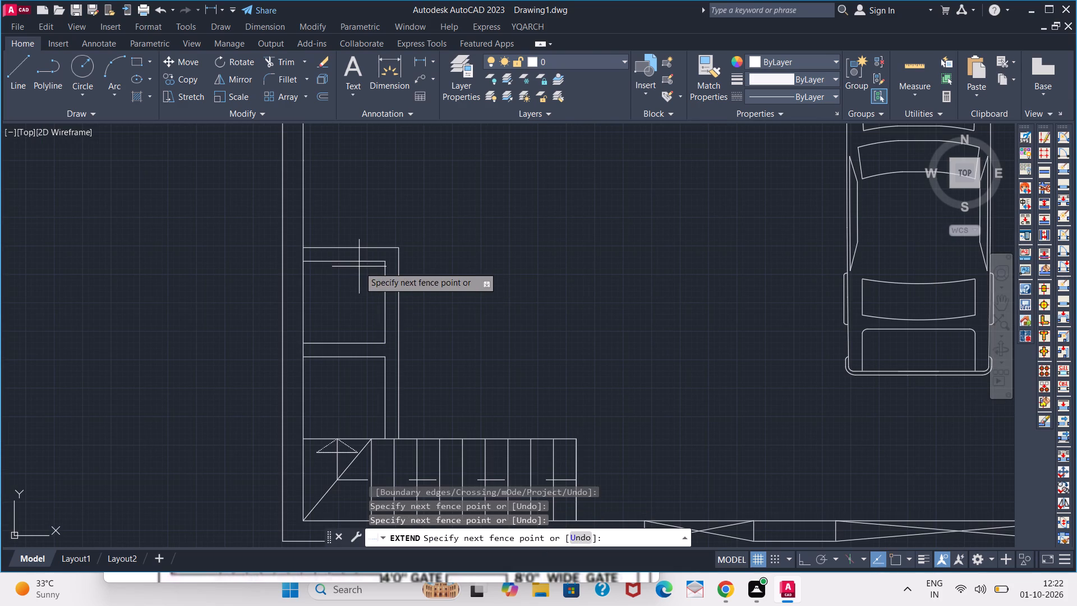
left_click(366, 256)
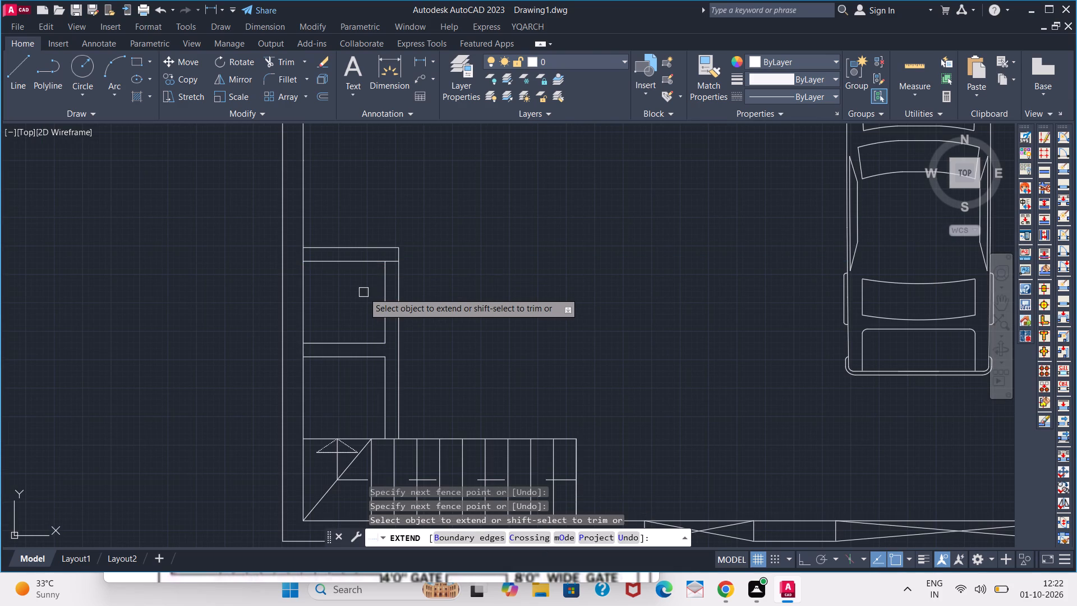
key("space")
key("space")
left_click(365, 355)
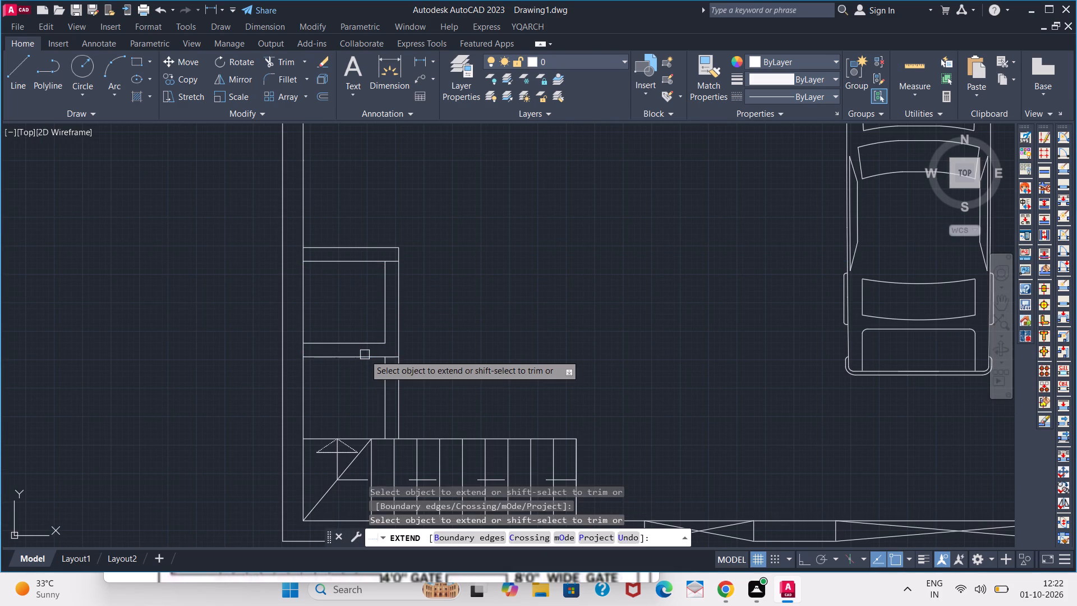
key("space")
Offset the two extended horizontal wall lines 2' downward to mark door openings in the small rooms.
key("o")
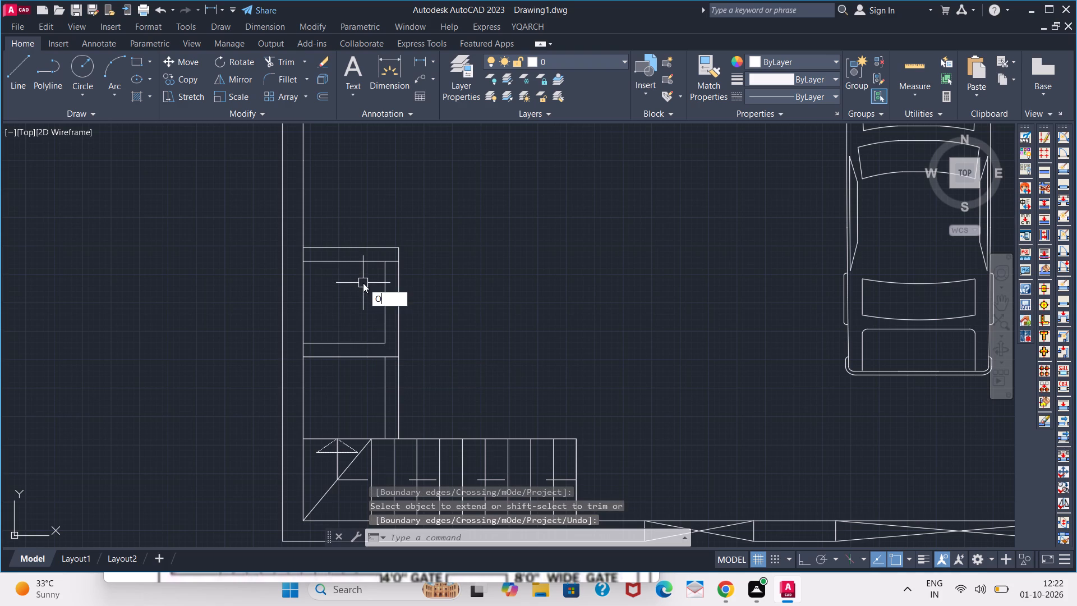
key("Return")
key("2")
key("apostrophe")
key("Return")
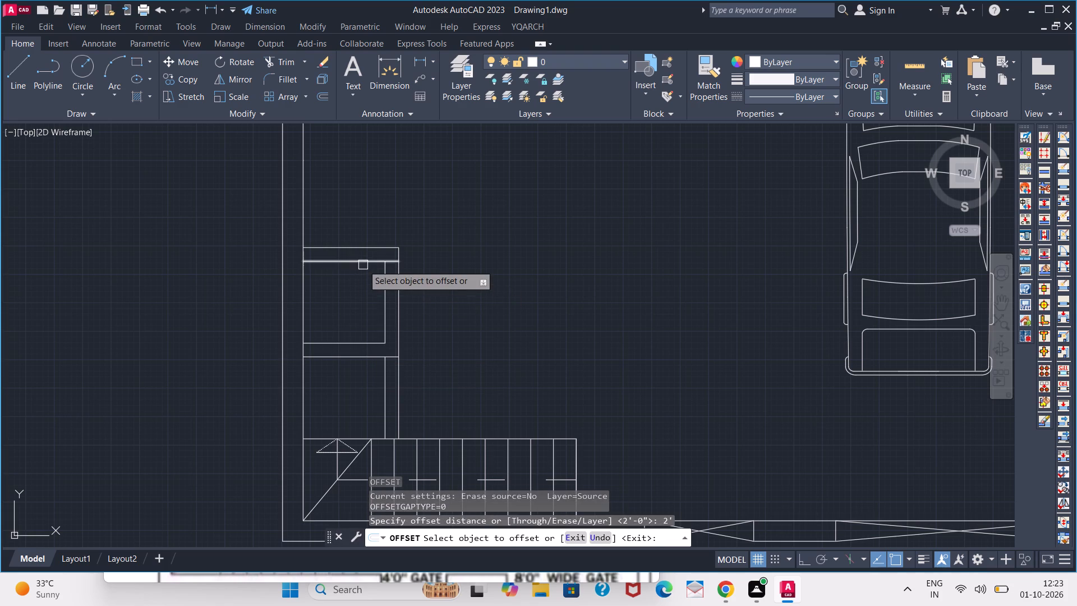
left_click(363, 264)
left_click(363, 305)
left_click(366, 360)
left_click(366, 387)
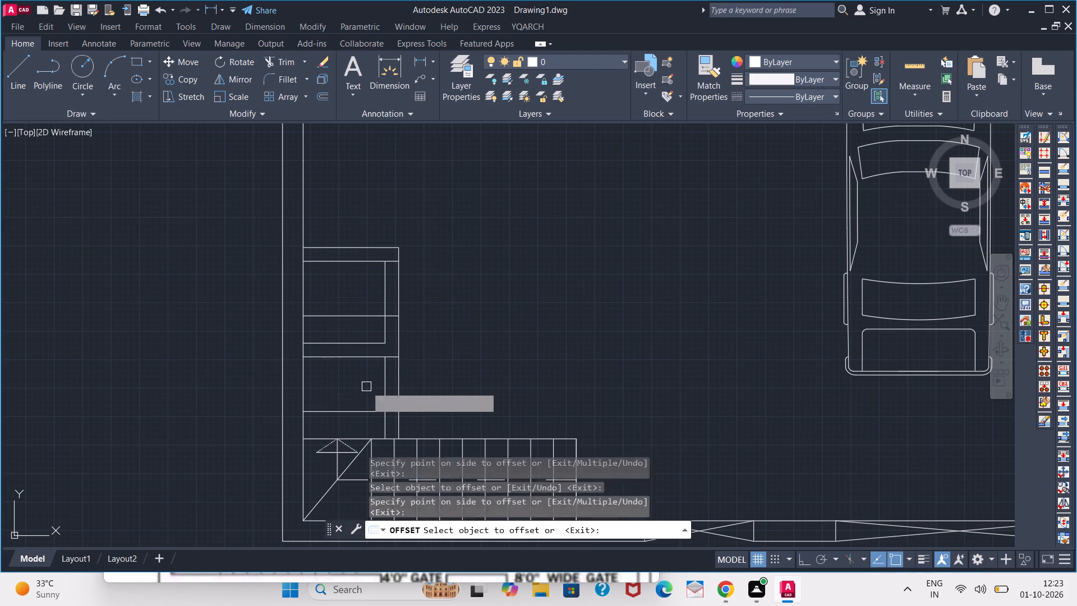
key("space")
Trim the vertical wall lines within both 2' door openings and remove the leftover offset lines inside the rooms.
key("t")
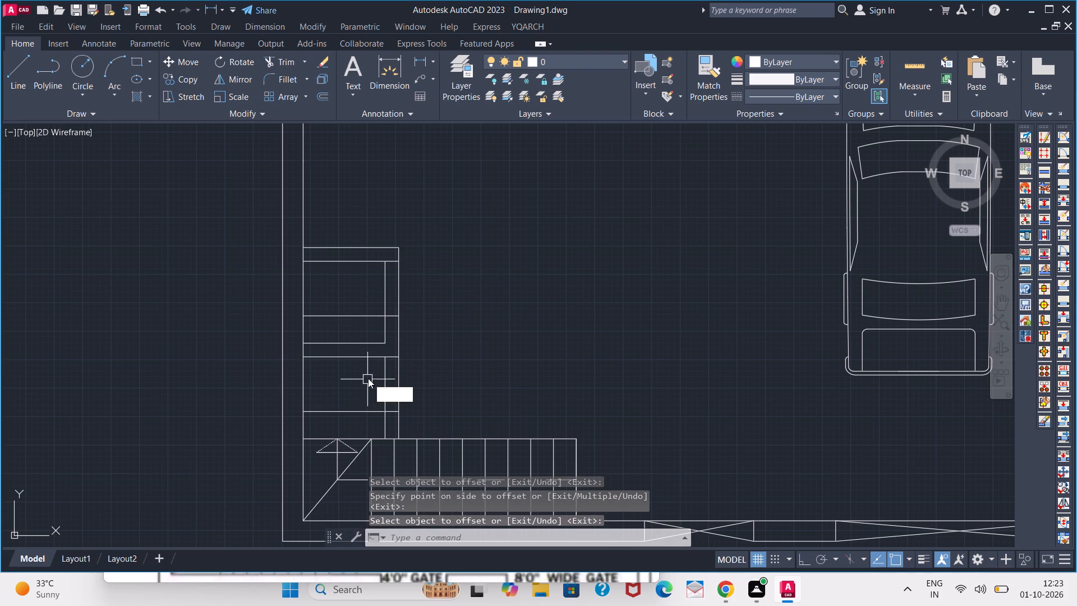
type("R")
key("space")
left_click(376, 373)
left_click(408, 366)
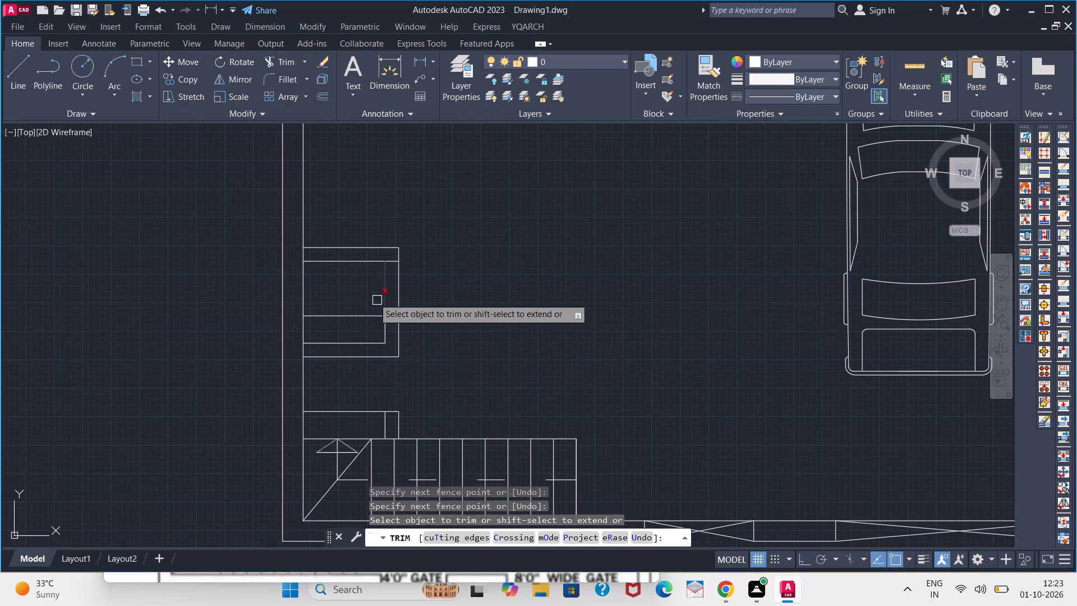
left_click(369, 293)
left_click(435, 291)
left_click(345, 313)
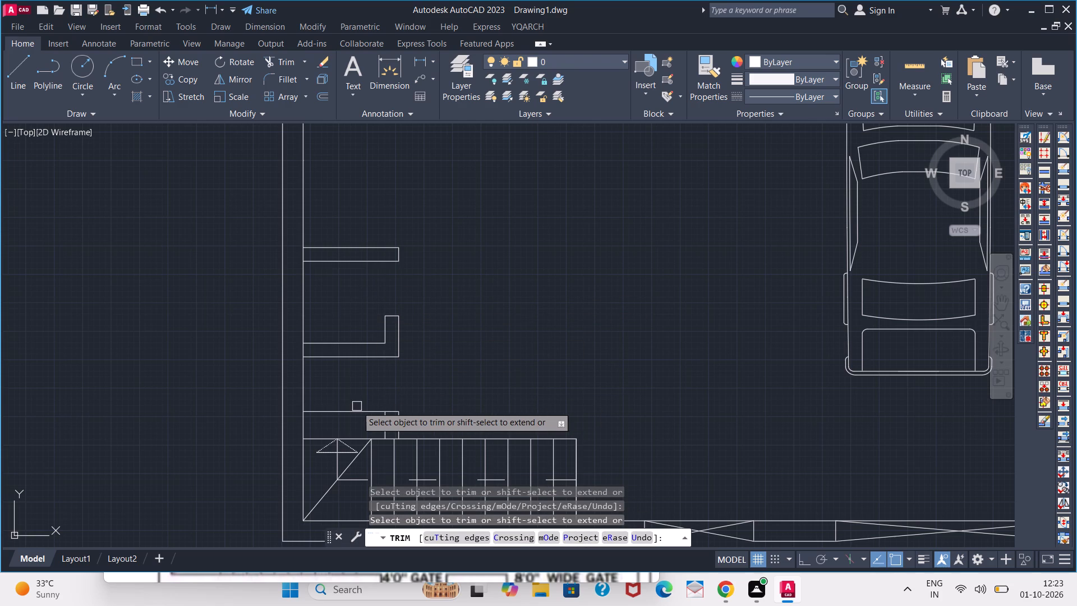
left_click(357, 411)
key("space")
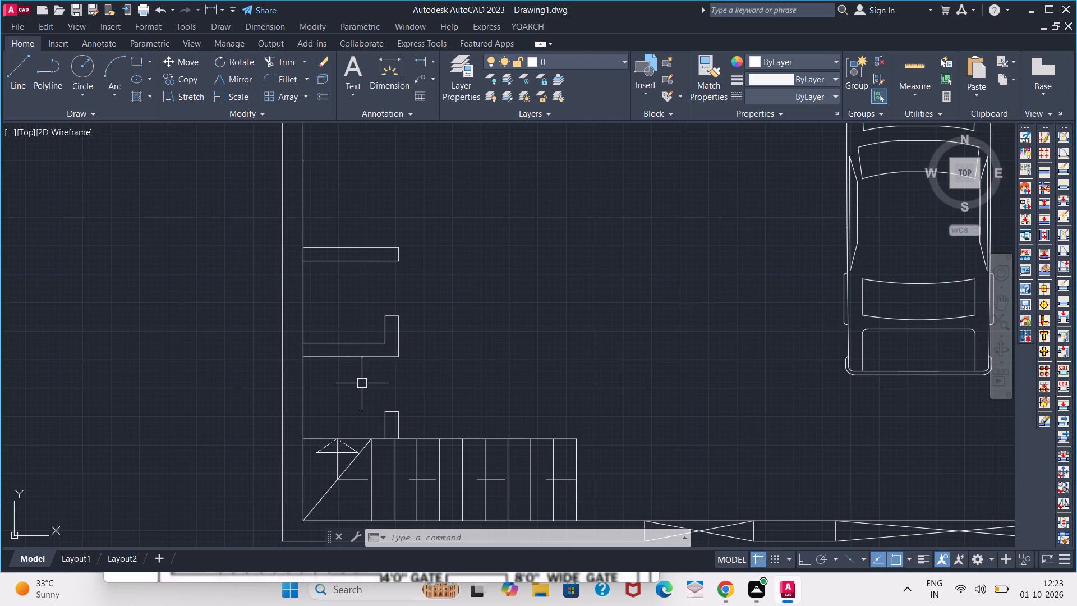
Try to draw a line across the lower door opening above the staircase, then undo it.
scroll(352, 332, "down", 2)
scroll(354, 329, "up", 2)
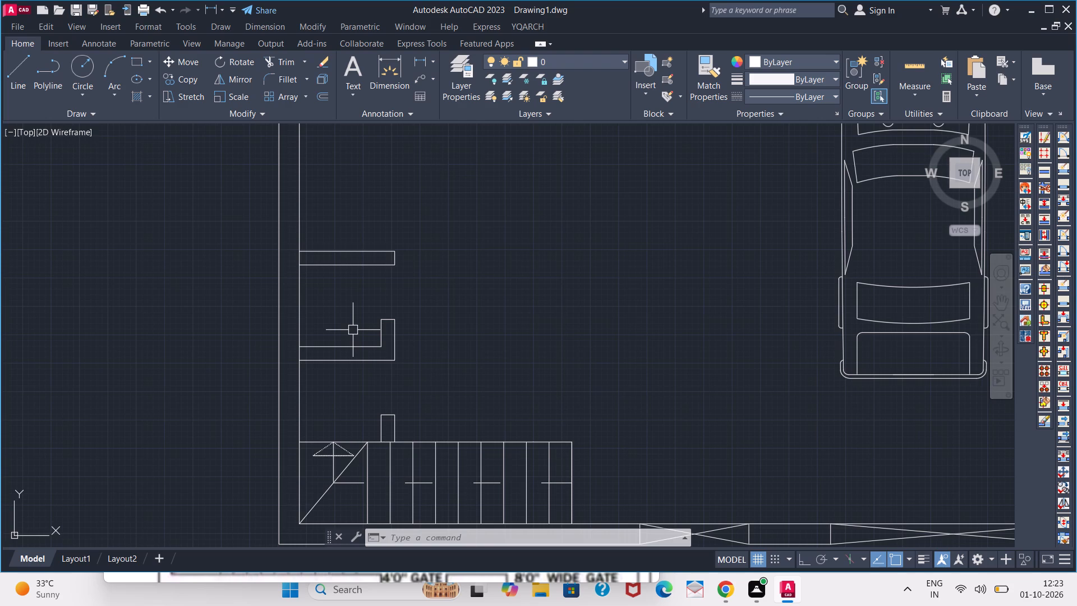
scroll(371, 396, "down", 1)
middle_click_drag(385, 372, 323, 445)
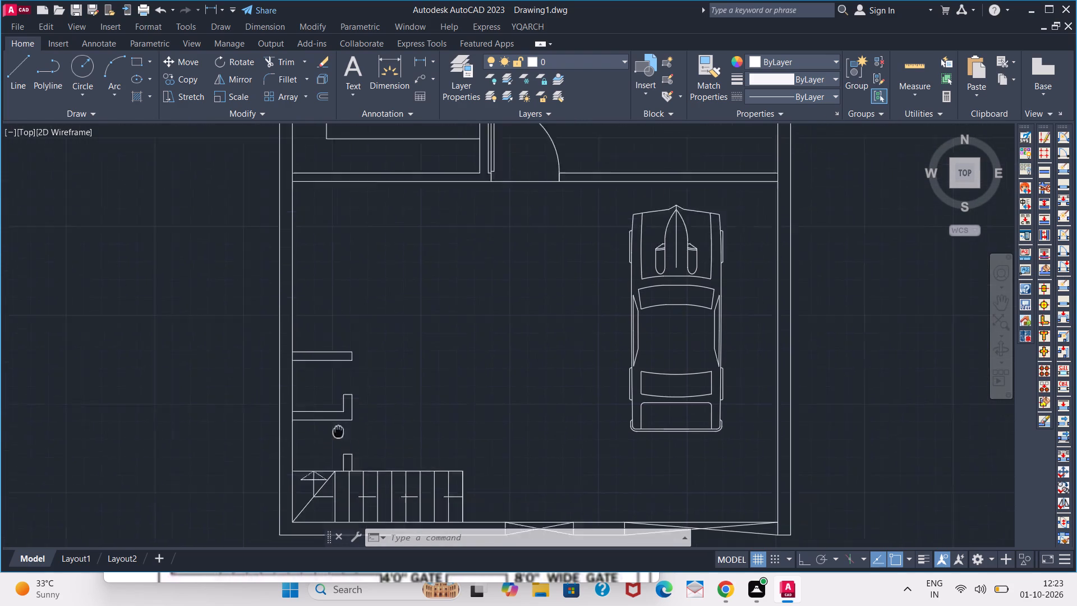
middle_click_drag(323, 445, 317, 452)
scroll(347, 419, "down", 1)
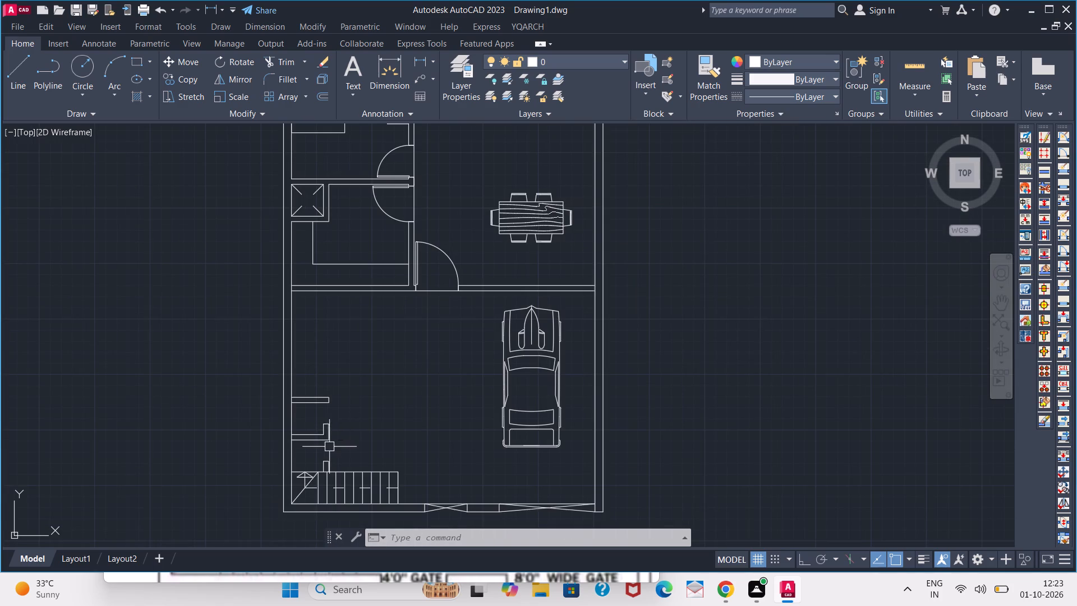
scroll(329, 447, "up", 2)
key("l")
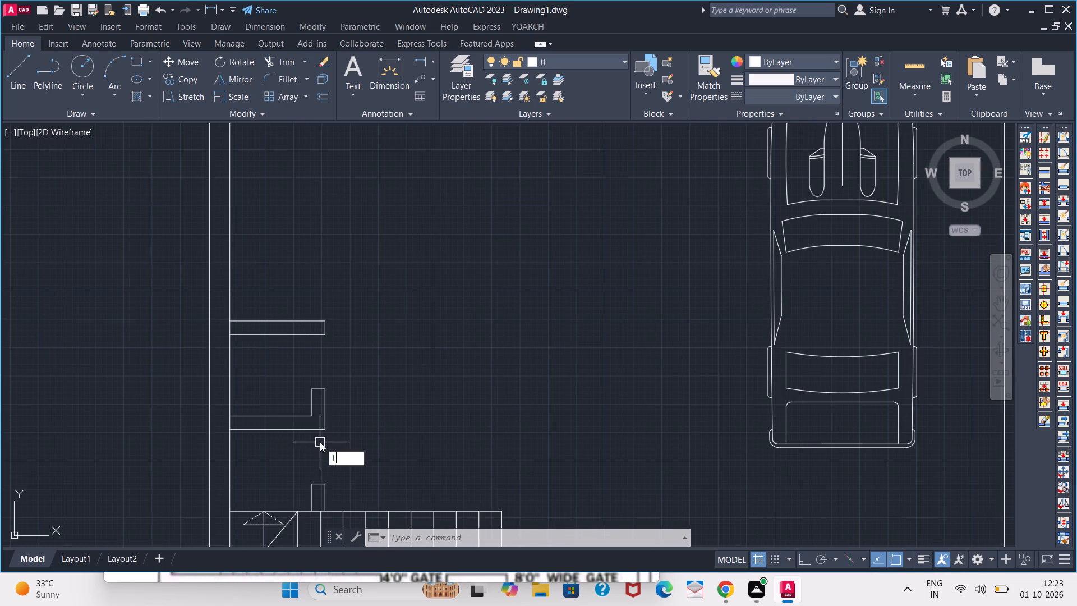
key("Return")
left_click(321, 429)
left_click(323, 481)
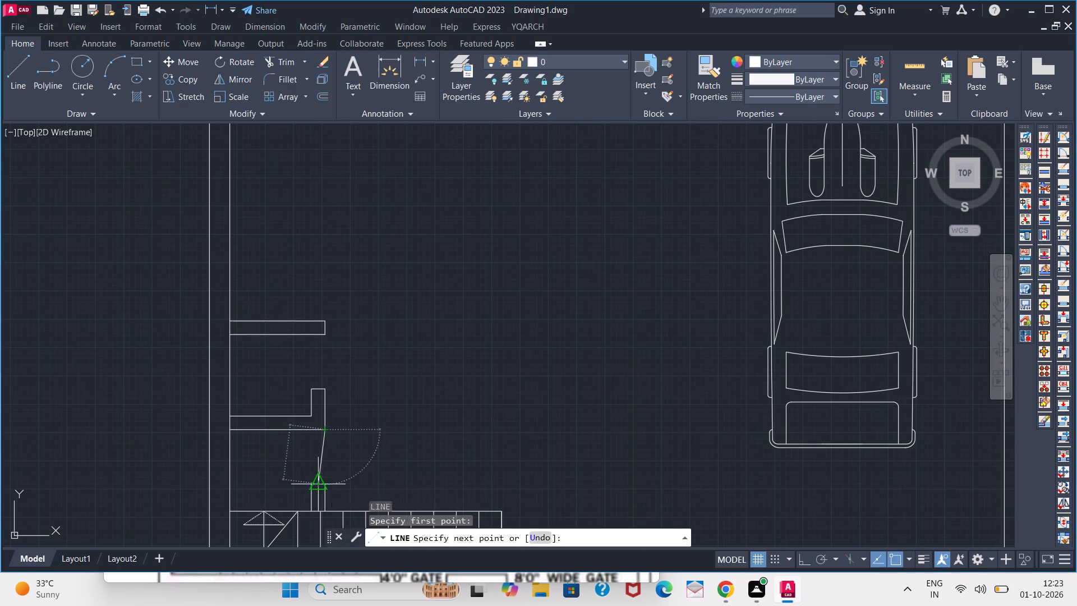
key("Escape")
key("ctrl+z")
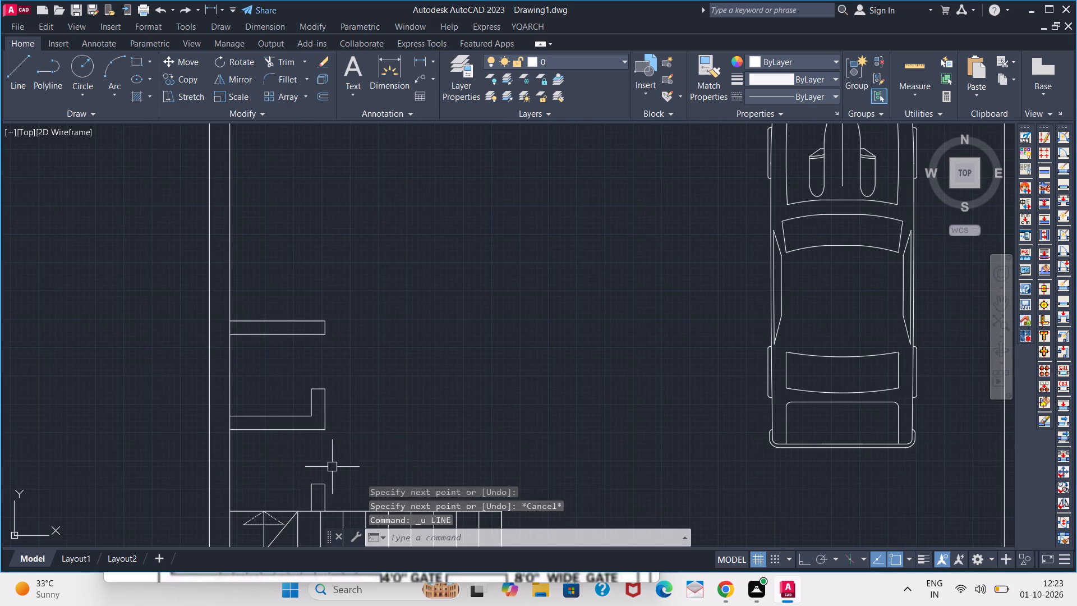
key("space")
Draw vertical lines across the lower and upper door openings, joining the corners along the outer wall face.
scroll(384, 420, "up", 3)
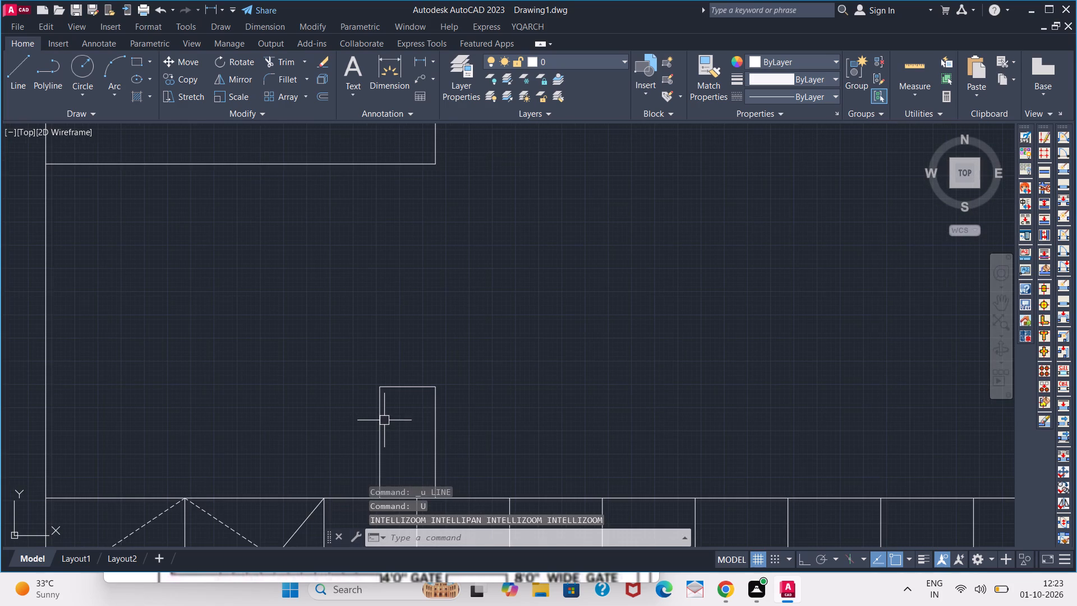
key("l")
key("space")
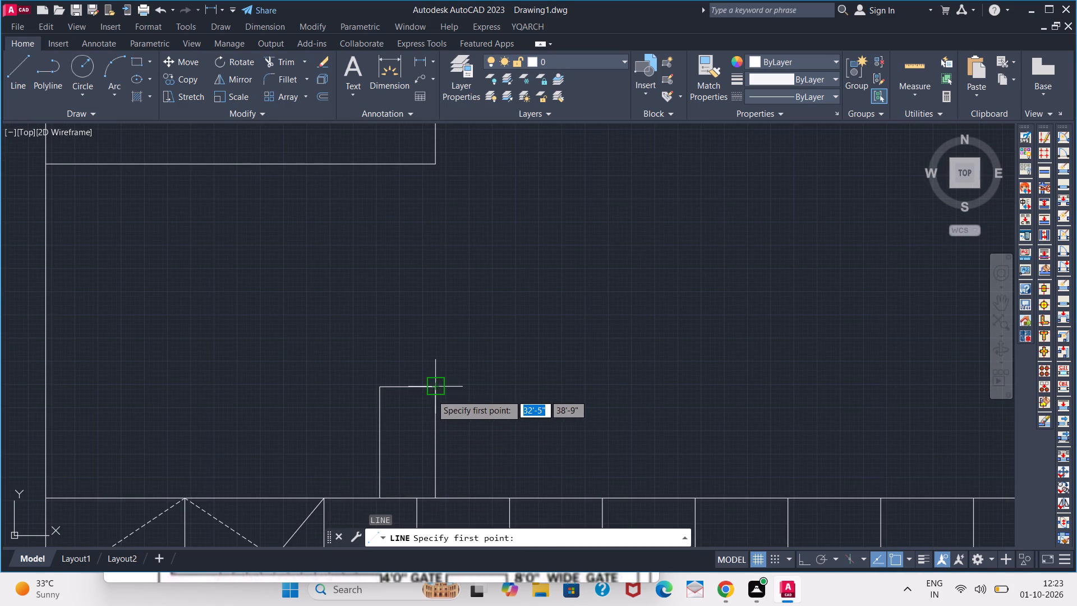
left_click(431, 394)
left_click(436, 165)
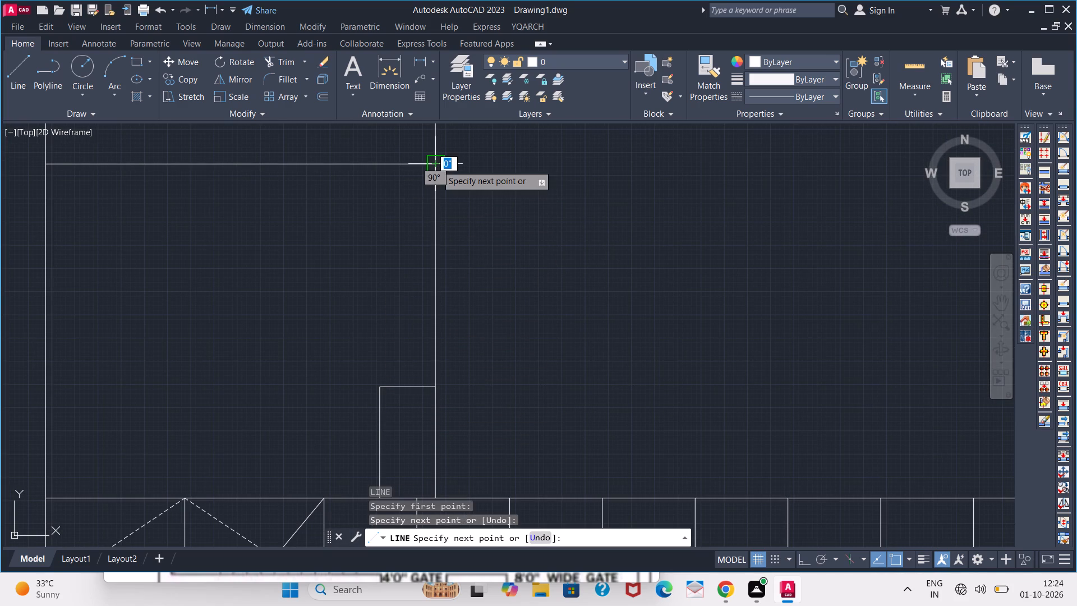
key("space")
middle_click_drag(435, 173, 425, 605)
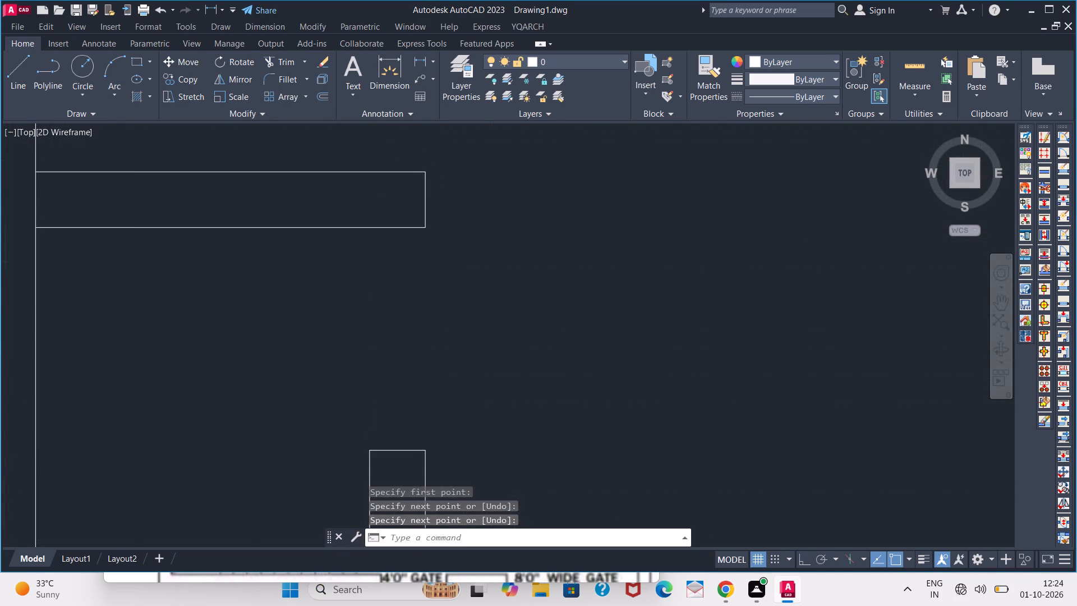
key("space")
left_click(426, 445)
left_click(429, 223)
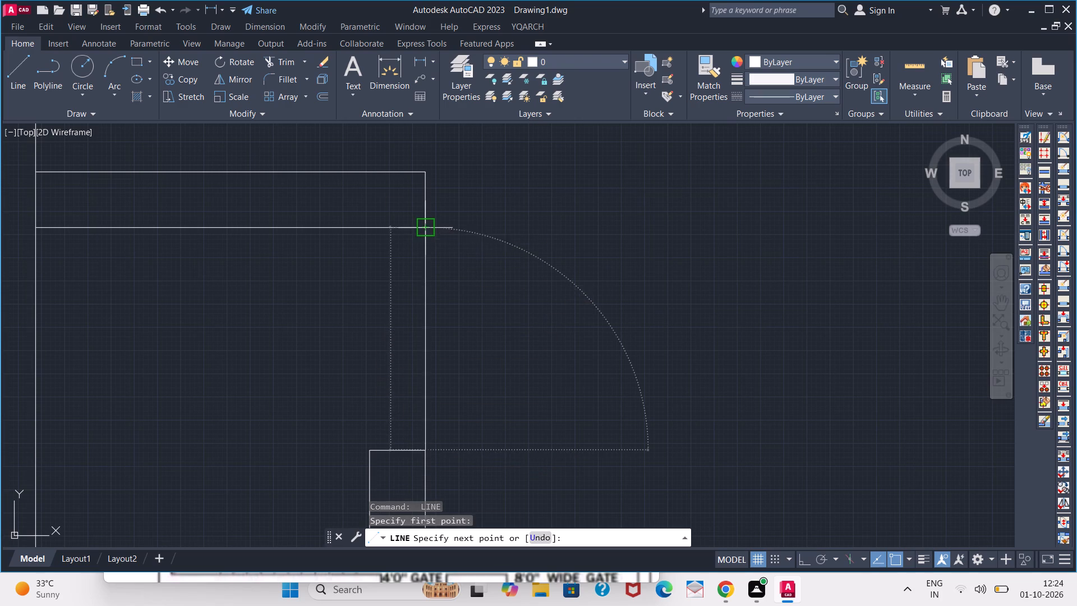
key("space")
Trim the side walls' inner lines between the two lines of the cross wall above the car, at both ends.
scroll(436, 248, "down", 5)
middle_click(505, 302)
middle_click_drag(461, 310, 438, 315)
middle_click_drag(420, 319, 260, 347)
middle_click_drag(229, 353, 217, 355)
middle_click(217, 355)
middle_click_drag(319, 305, 240, 393)
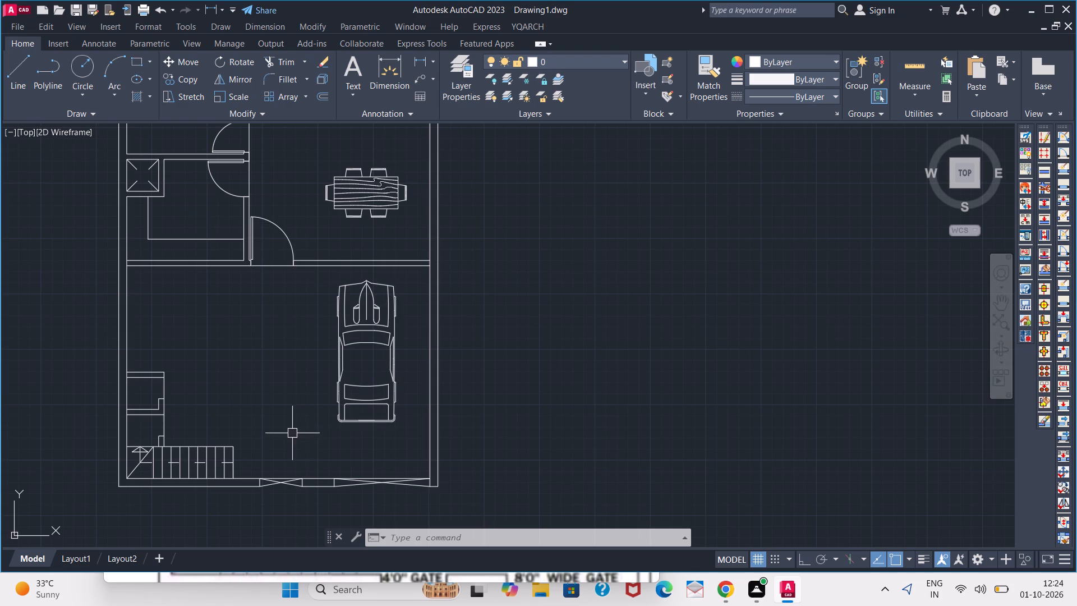
middle_click_drag(300, 384, 301, 416)
middle_click_drag(295, 371, 305, 472)
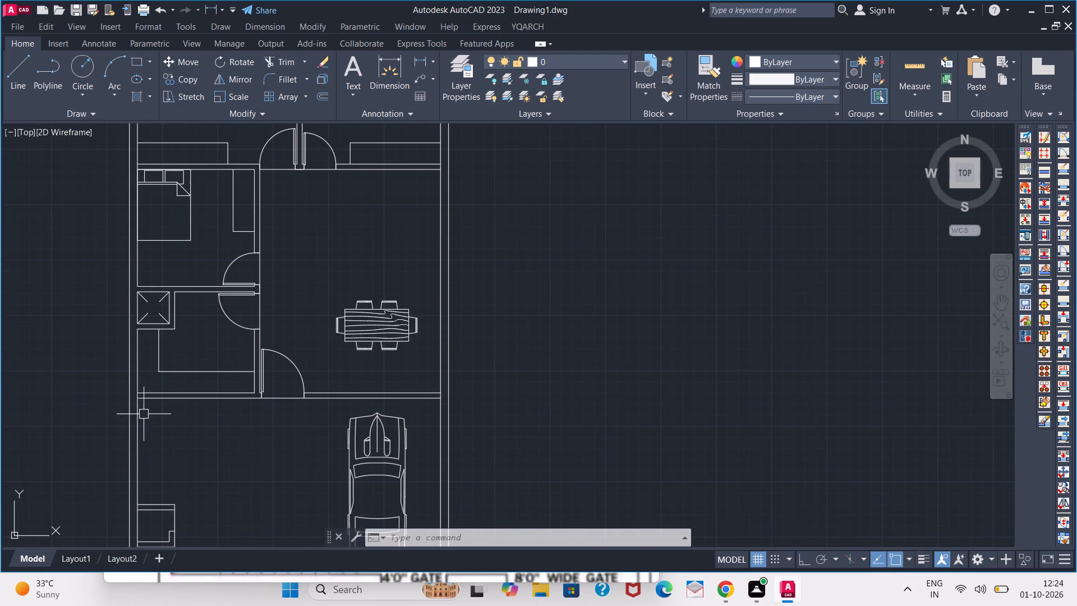
scroll(134, 401, "up", 2)
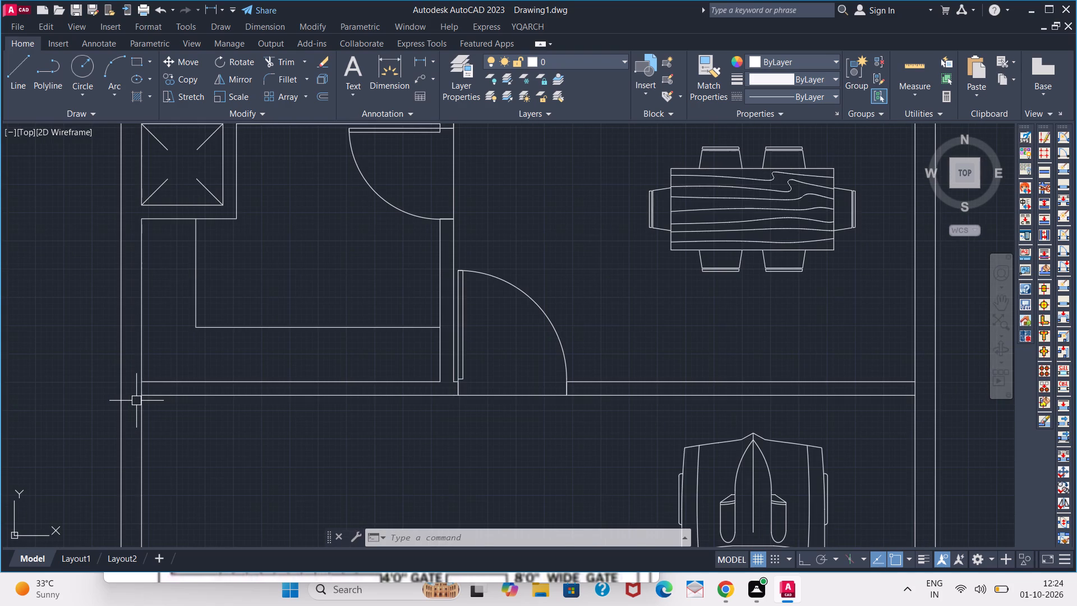
type("TR")
key("space")
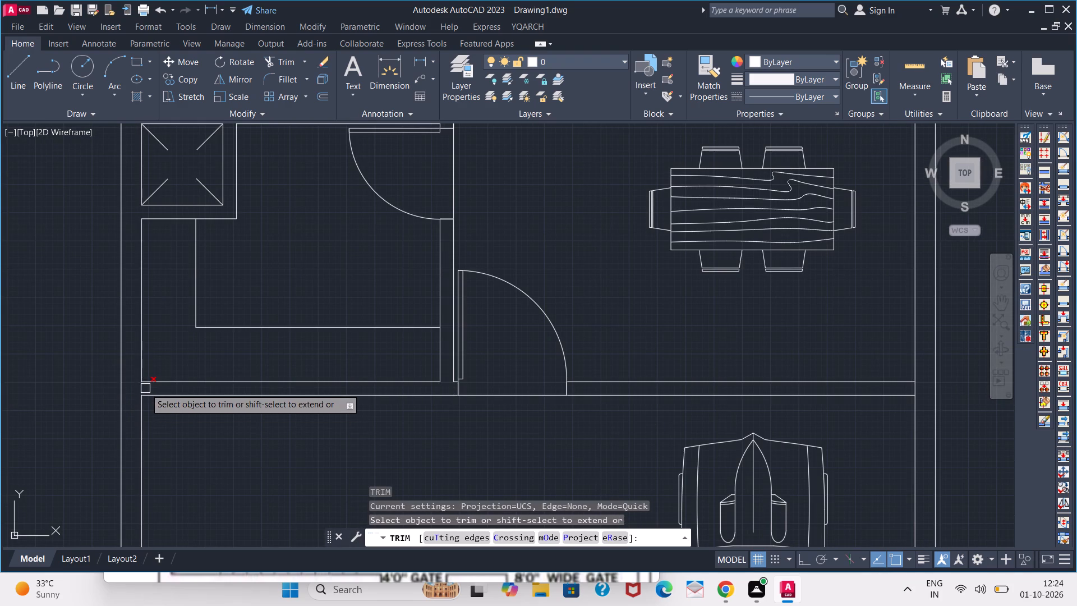
left_click(145, 388)
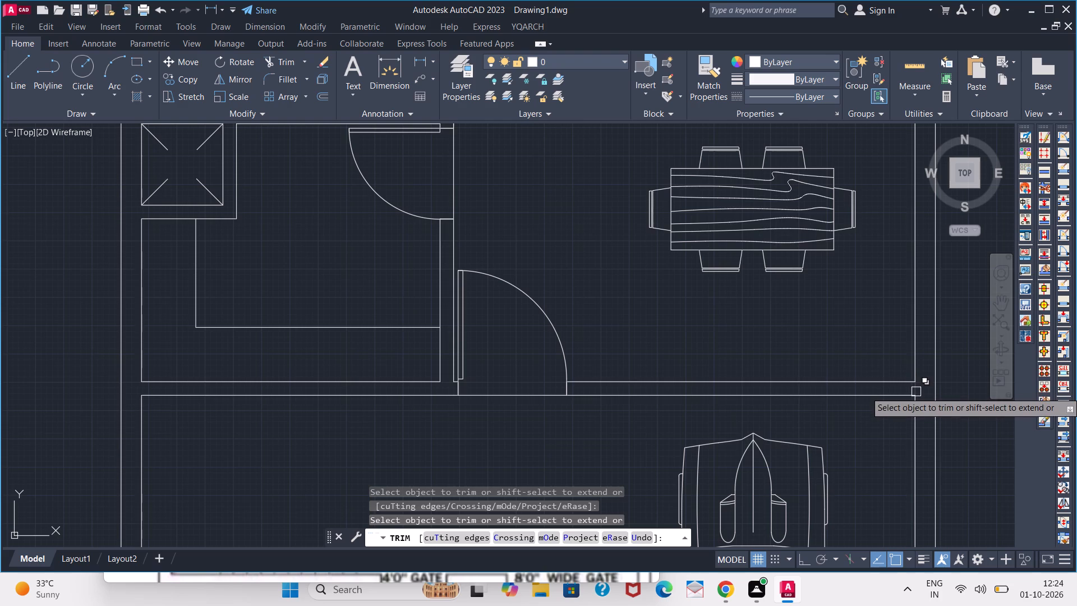
left_click(916, 392)
key("space")
Trim the side walls' inner lines at both ends of the cross wall below the two upper bedrooms.
scroll(742, 370, "down", 3)
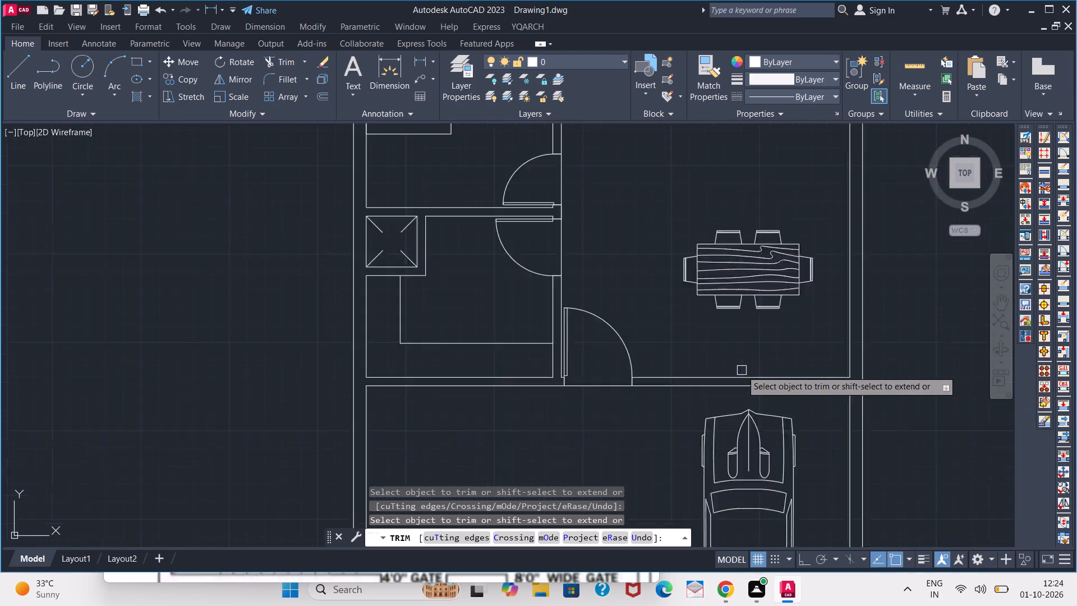
scroll(595, 240, "up", 4)
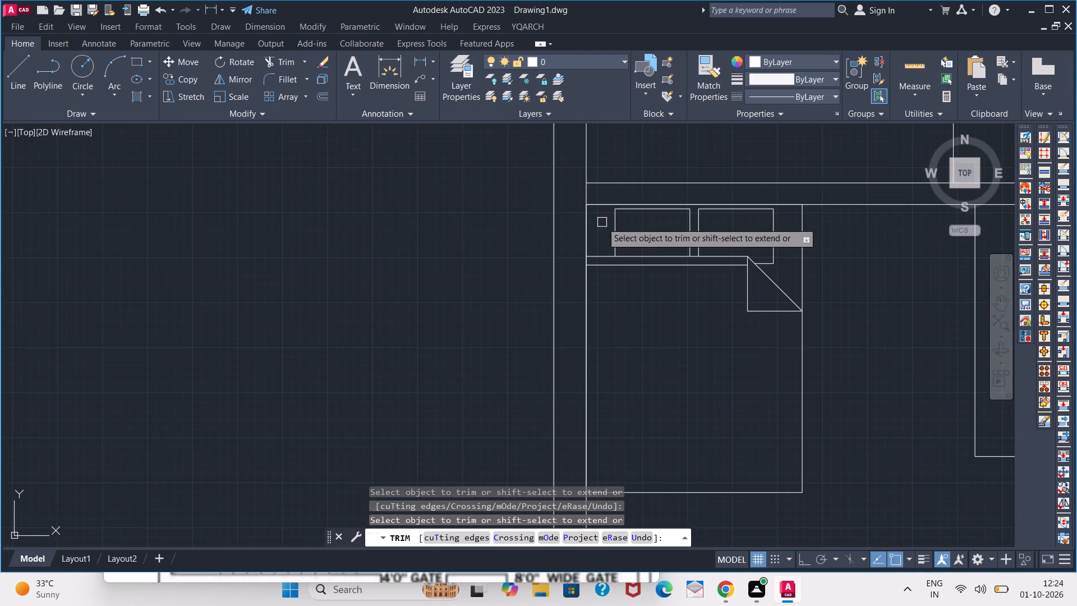
left_click(587, 192)
scroll(647, 213, "down", 4)
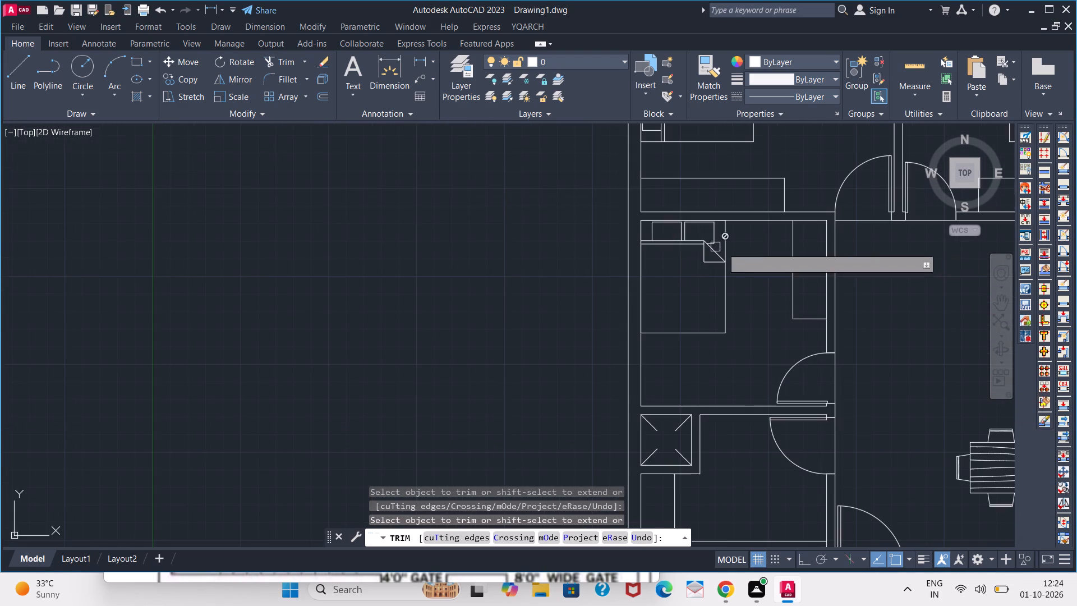
middle_click_drag(788, 238, 287, 342)
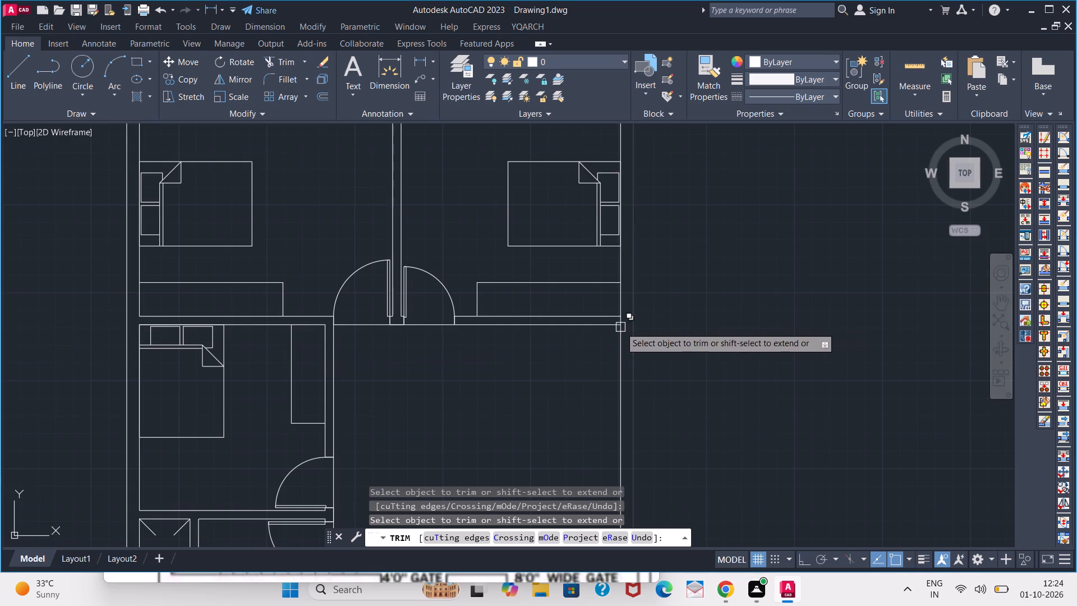
scroll(620, 327, "up", 3)
left_click(619, 305)
key("space")
scroll(619, 310, "down", 3)
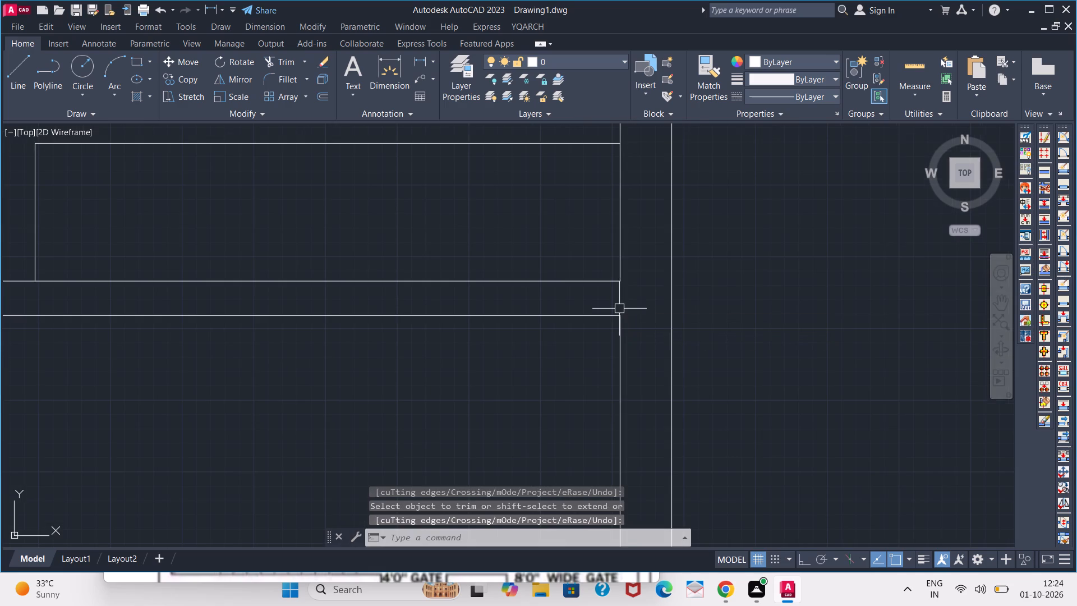
Draw a line along the inner face of the upper-left bedroom's outer side wall, joining the room's lower and upper corners.
scroll(619, 315, "down", 1)
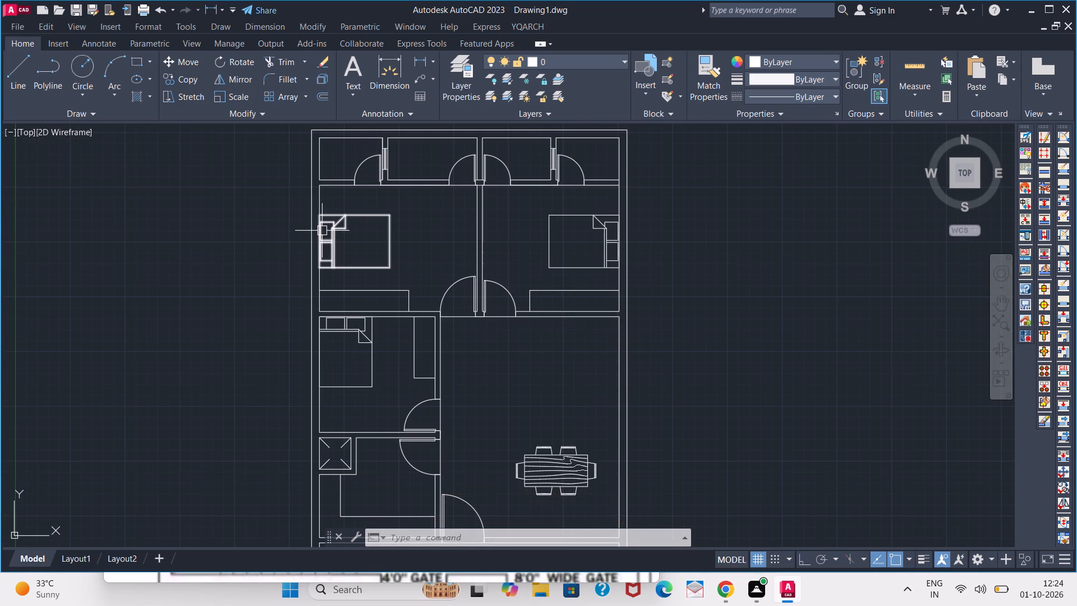
scroll(311, 239, "up", 1)
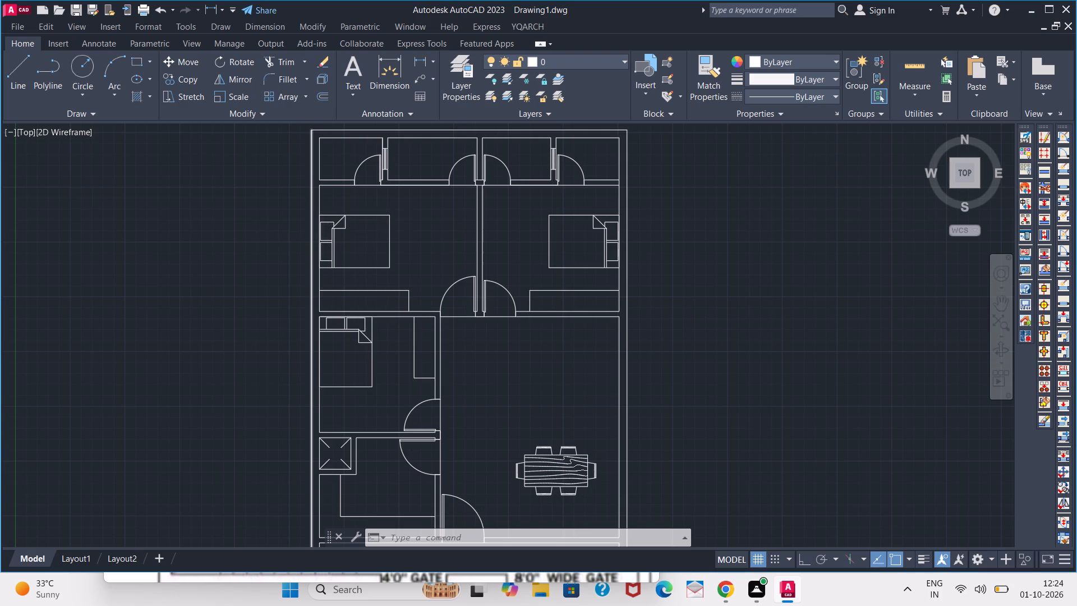
scroll(311, 239, "down", 2)
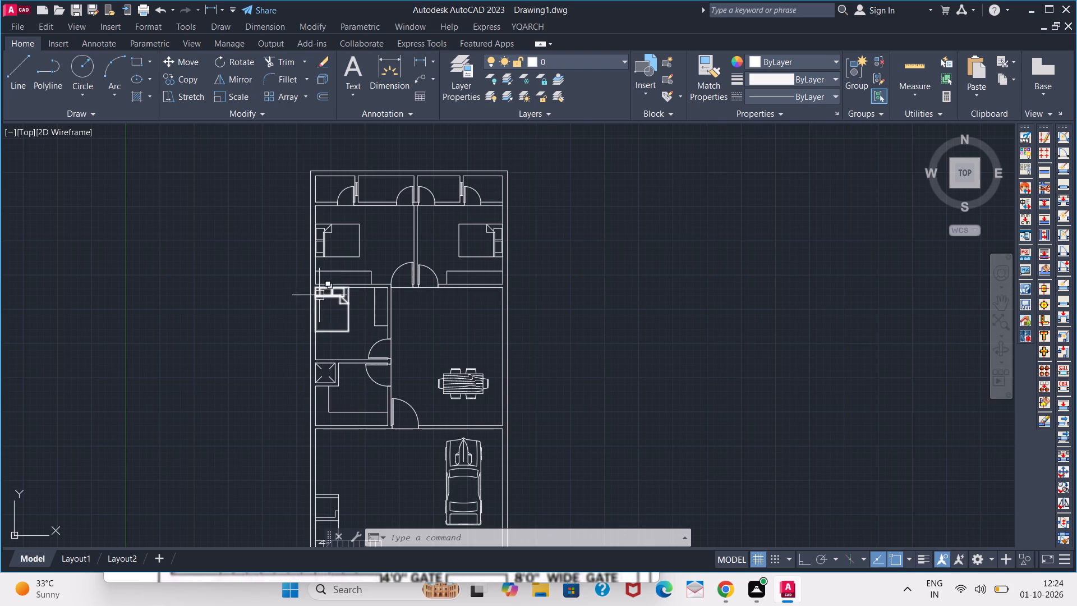
scroll(319, 295, "up", 1)
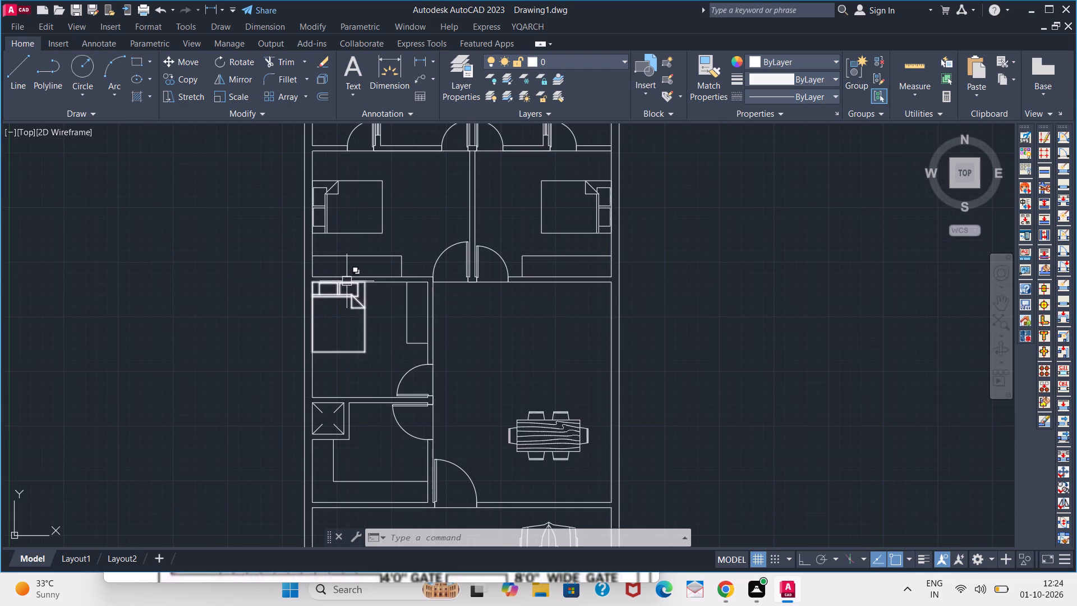
middle_click_drag(358, 254, 300, 299)
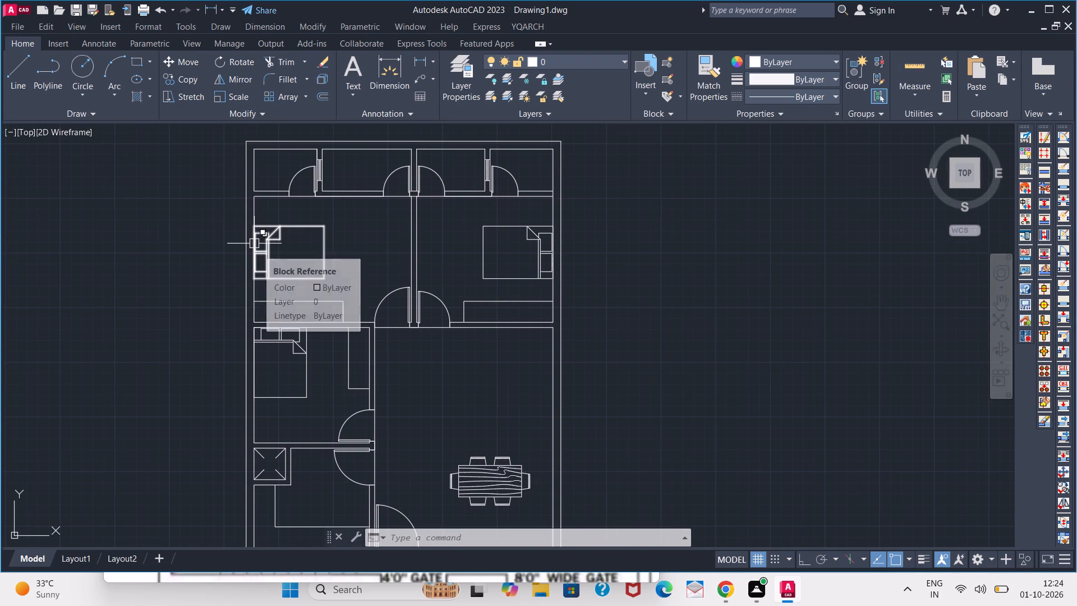
key("l")
key("Return")
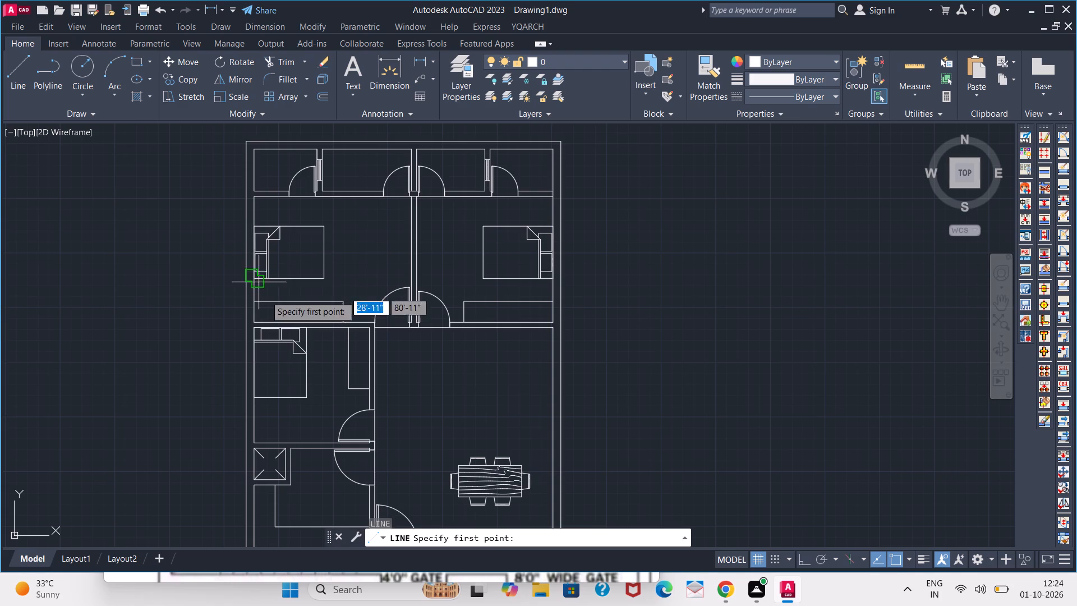
scroll(253, 324, "up", 2)
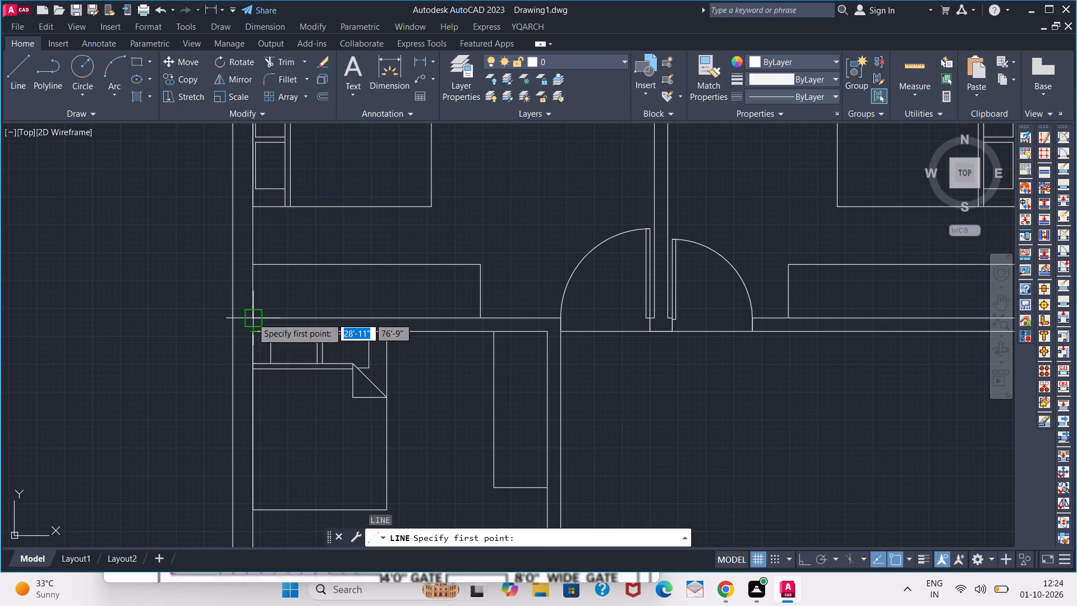
left_click(252, 318)
scroll(240, 255, "down", 4)
scroll(237, 185, "up", 3)
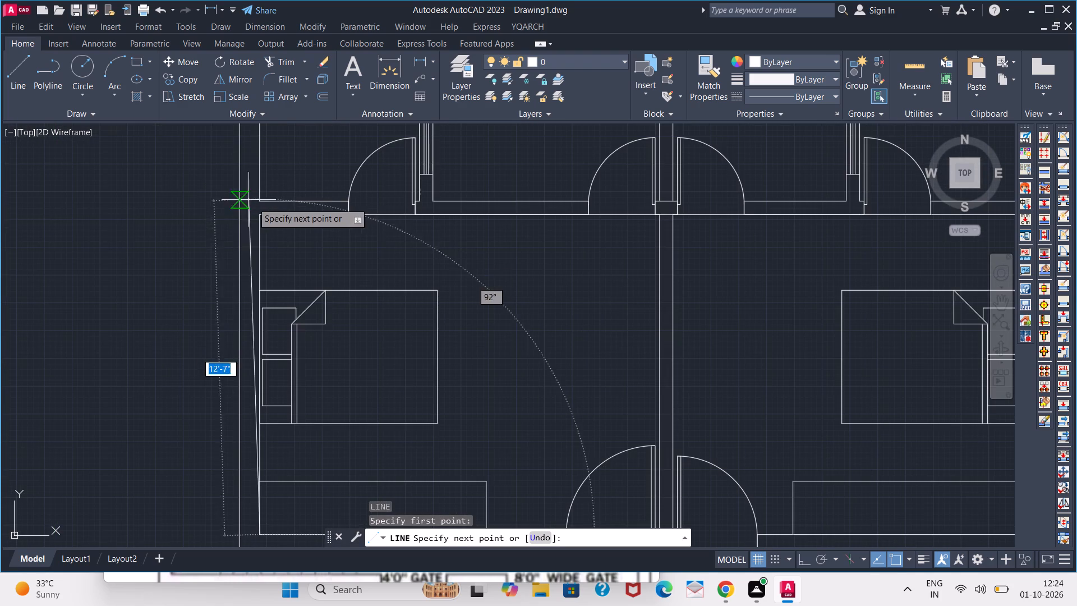
left_click(265, 210)
key("space")
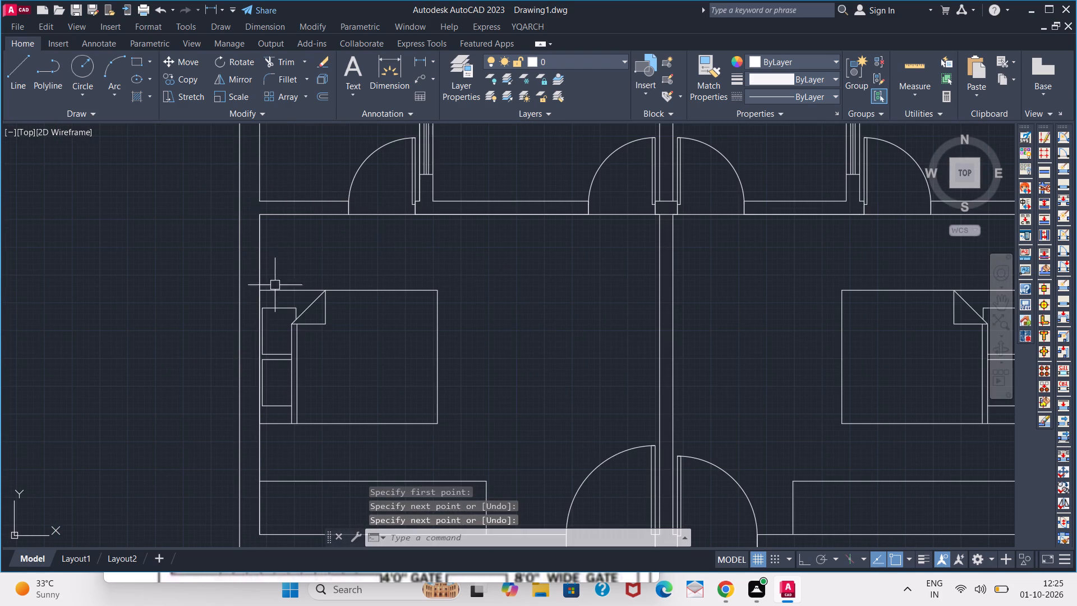
Draw a short horizontal line across the outer side wall's thickness at the midpoint of the upper-left bedroom's wall line.
key("space")
left_click(259, 370)
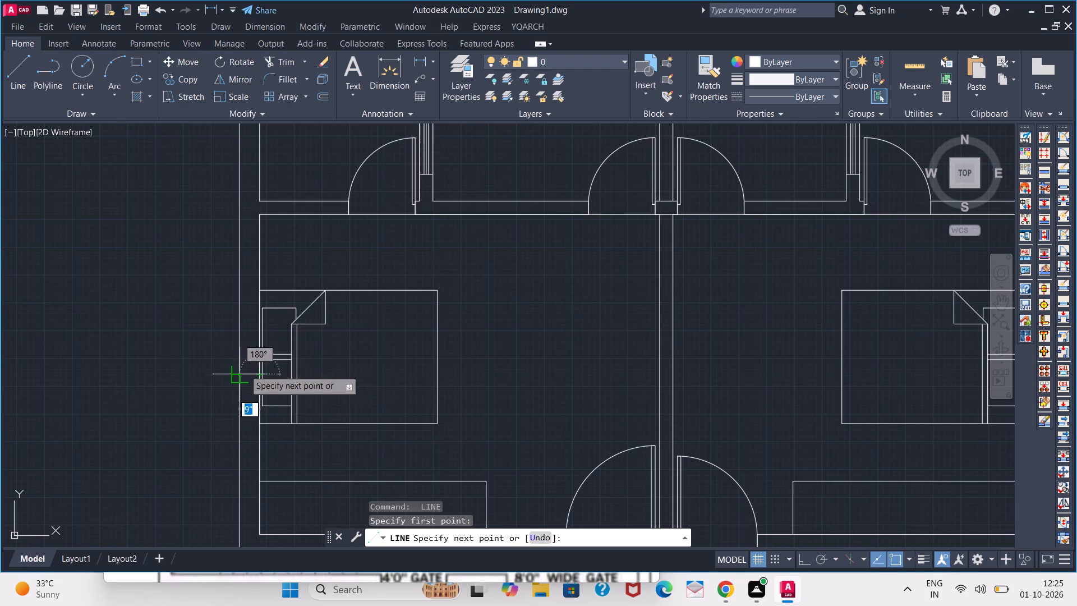
left_click(244, 370)
key("space")
Offset the short line across the wall by 2' upward and 2' downward to mark the window ends.
scroll(254, 368, "down", 2)
middle_click_drag(317, 332, 308, 330)
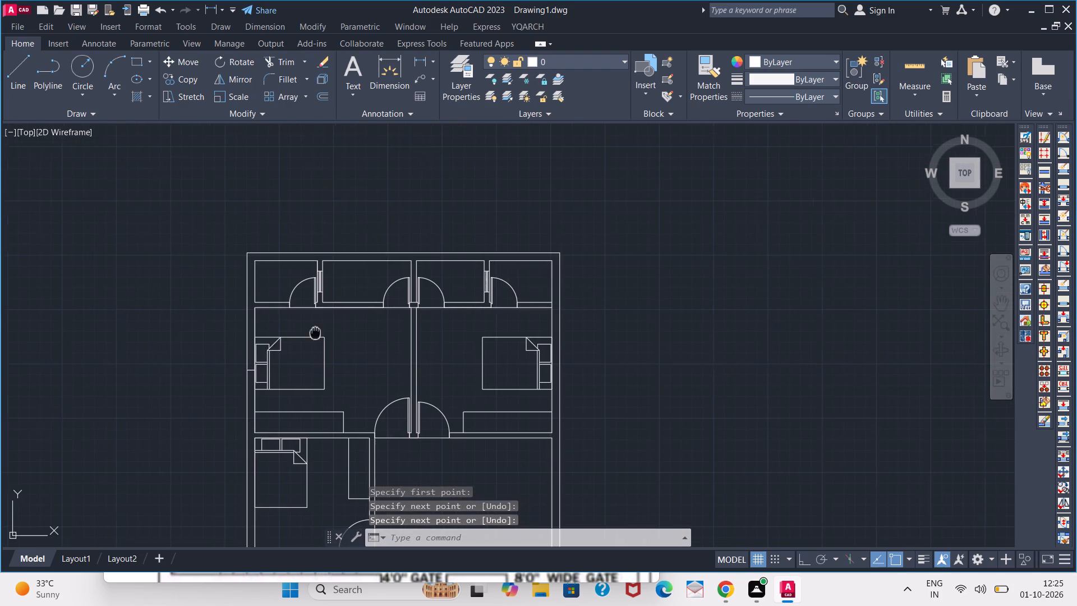
middle_click_drag(308, 330, 250, 319)
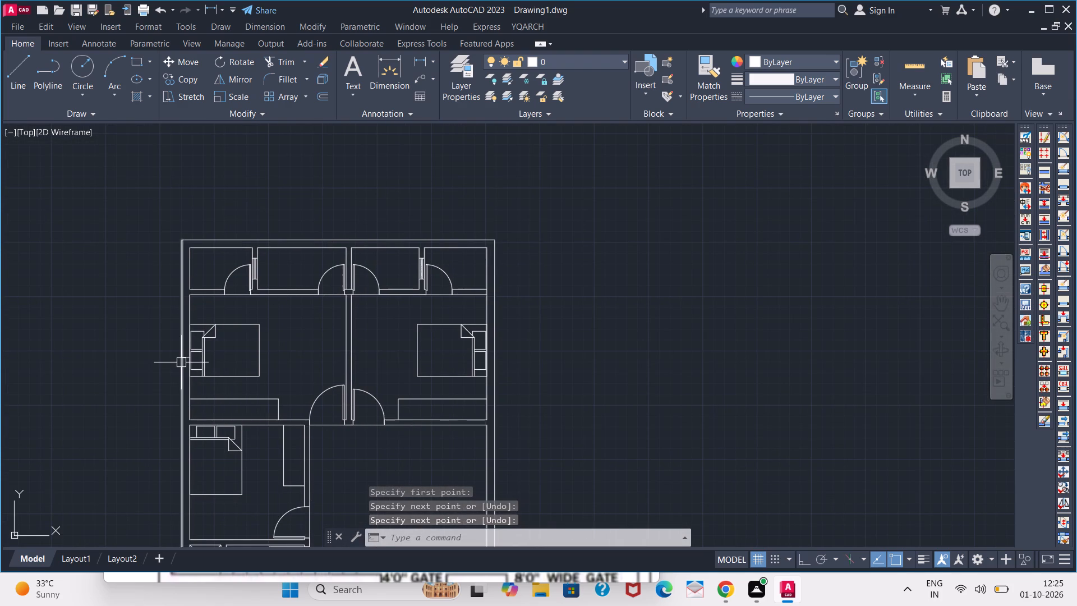
scroll(181, 361, "up", 1)
key("o")
key("Return")
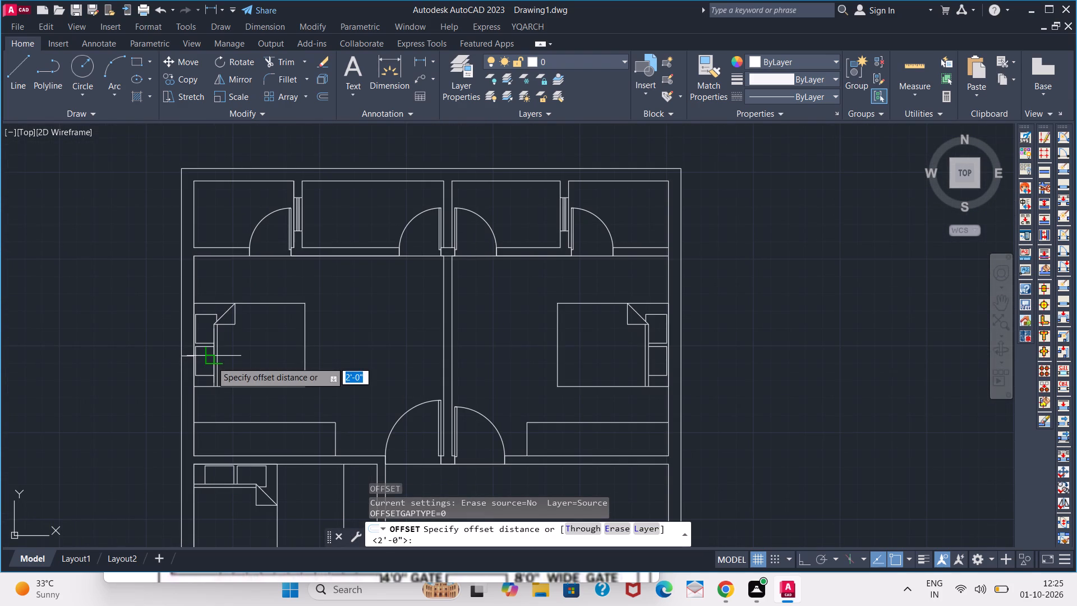
key("2")
key("apostrophe")
key("Return")
scroll(181, 364, "up", 3)
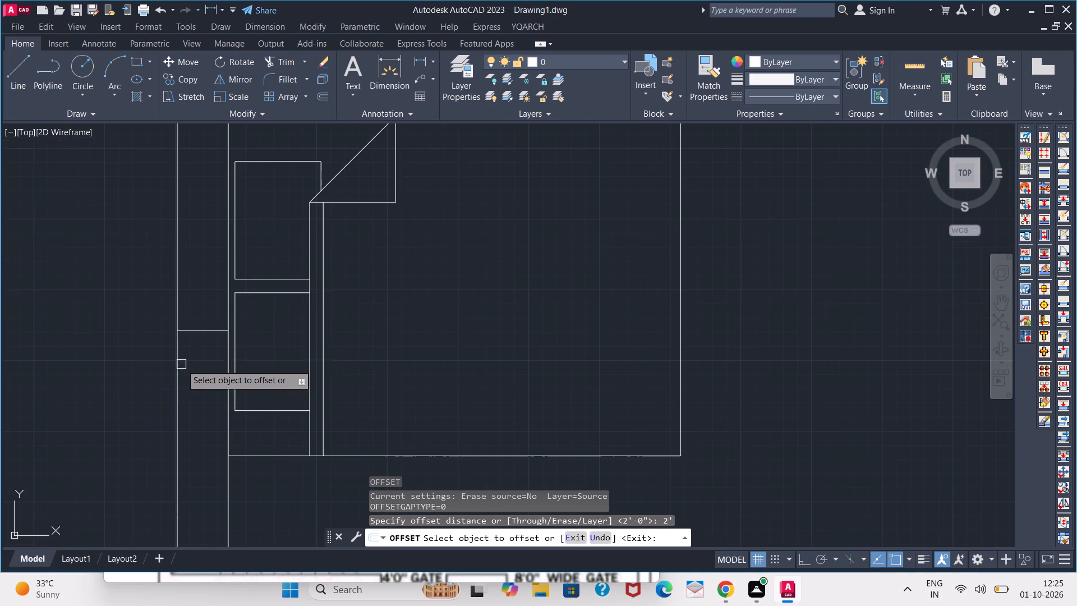
left_click(207, 333)
left_click(204, 280)
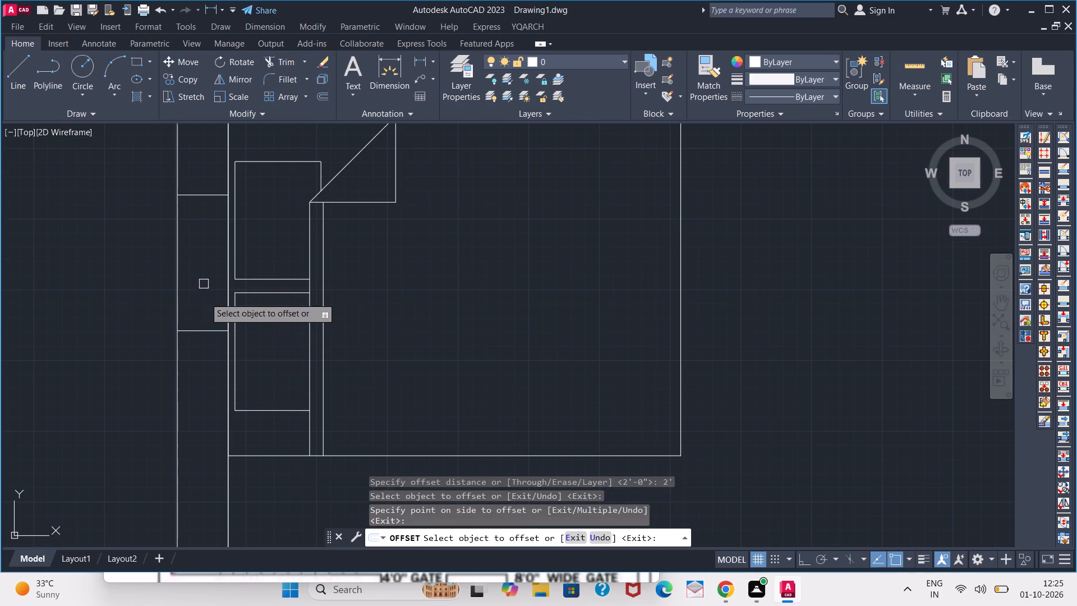
left_click(213, 336)
left_click(212, 333)
left_click(215, 401)
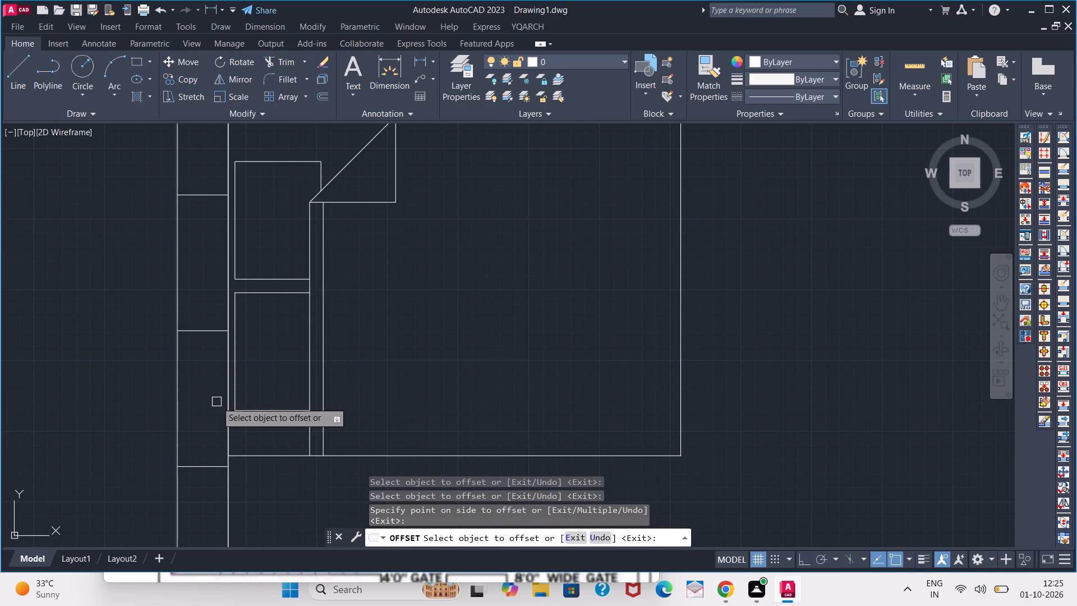
key("space")
Erase the original short line midway between the two window end lines.
left_click(195, 337)
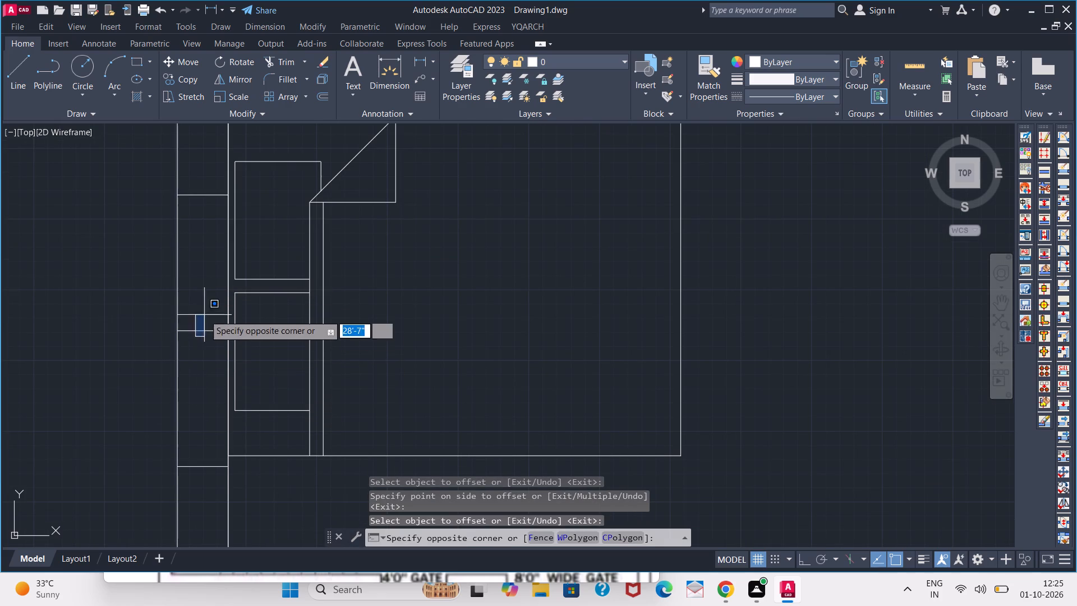
left_click(204, 300)
left_click(203, 320)
left_click(205, 376)
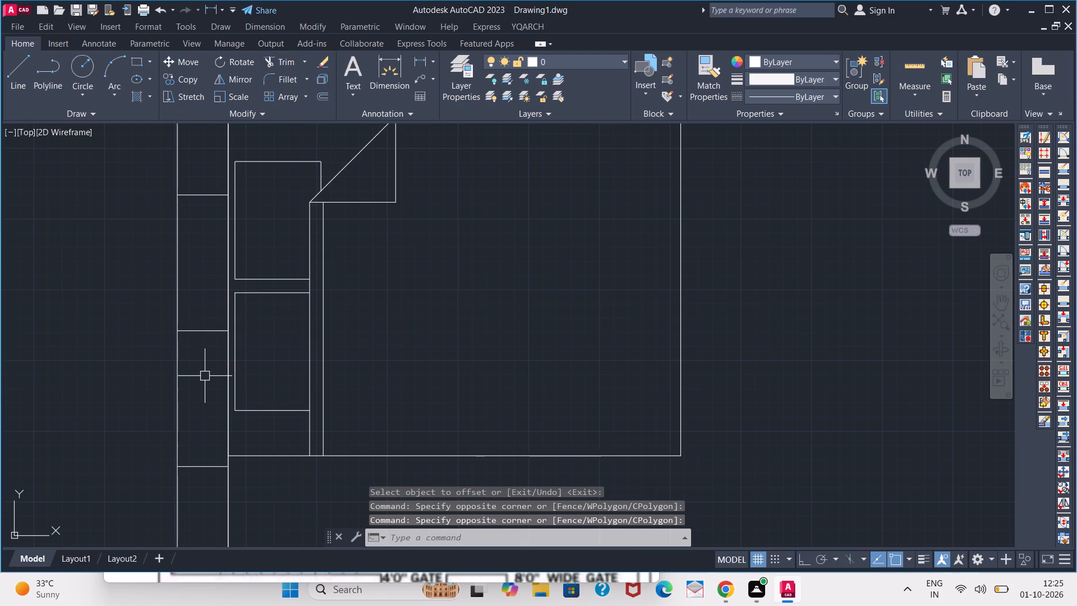
left_click(207, 310)
left_click(198, 359)
key("Delete")
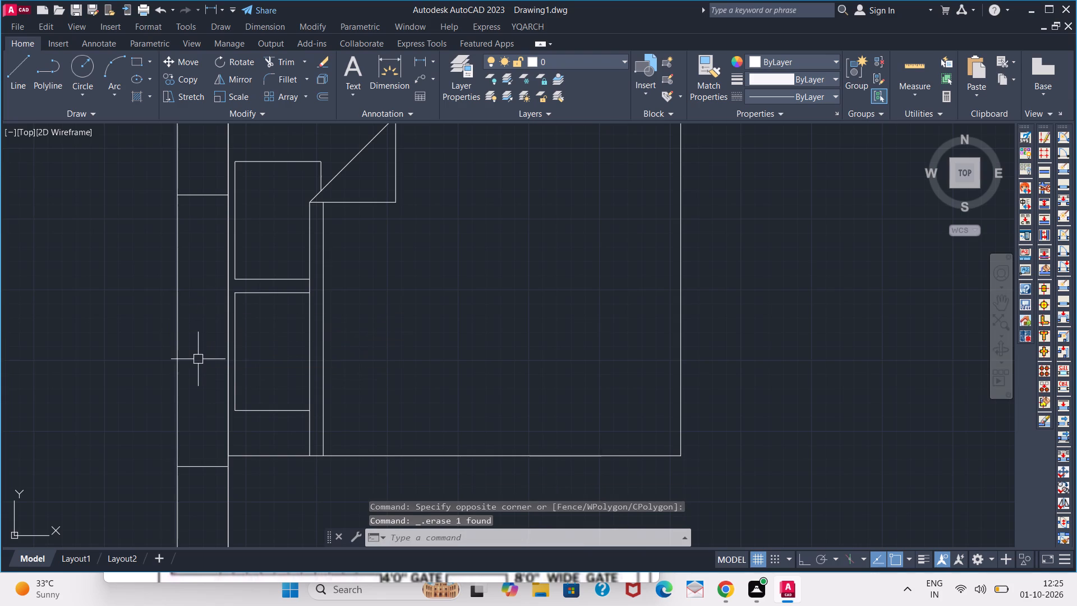
Draw a vertical line through the middle of the wall, joining the midpoints of the two window end lines.
key("k")
key("BackSpace")
key("BackSpace")
key("l")
key("Return")
left_click(207, 466)
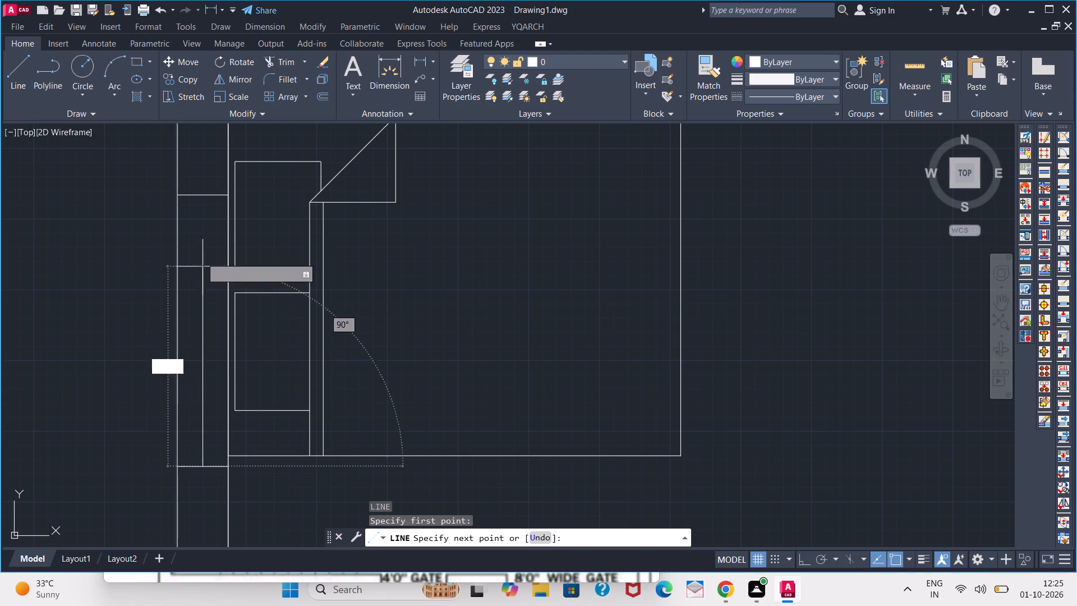
left_click(200, 203)
key("space")
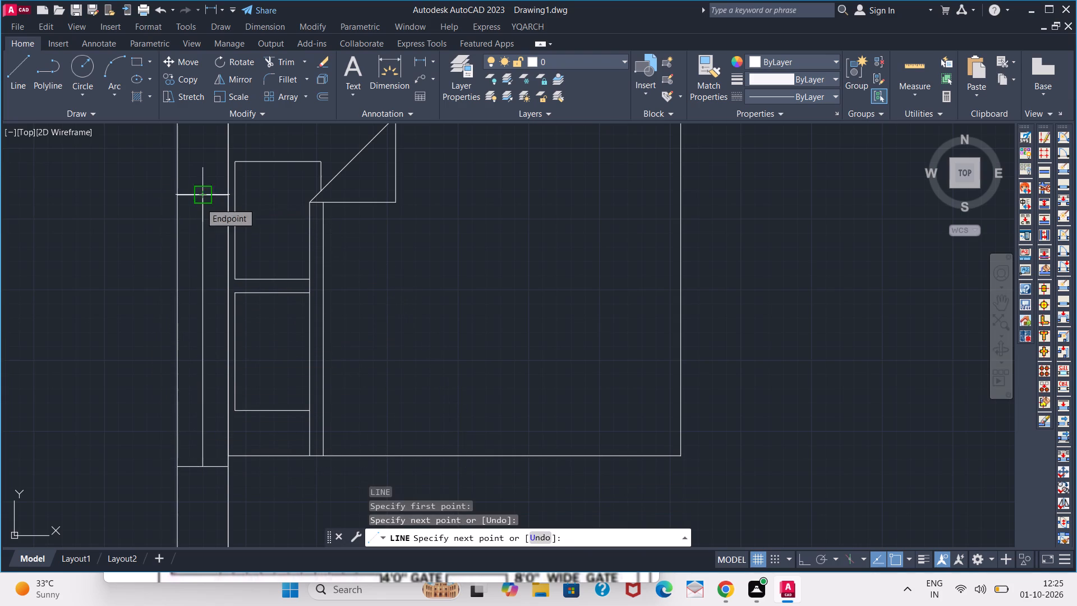
Offset the window's vertical centre line by 1 inch to both sides.
key("o")
key("Return")
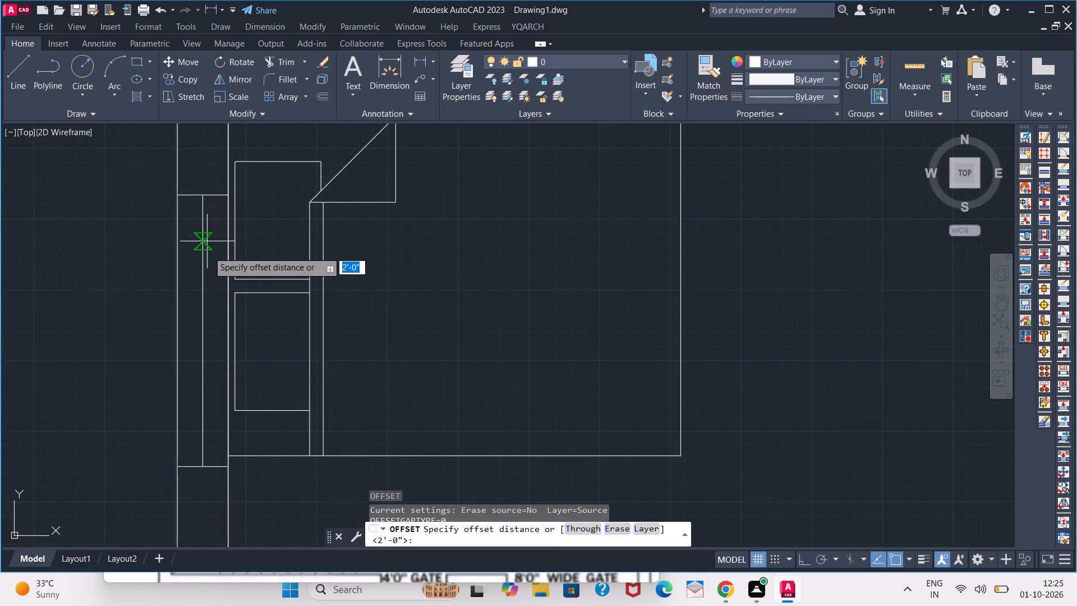
key("1")
key("Return")
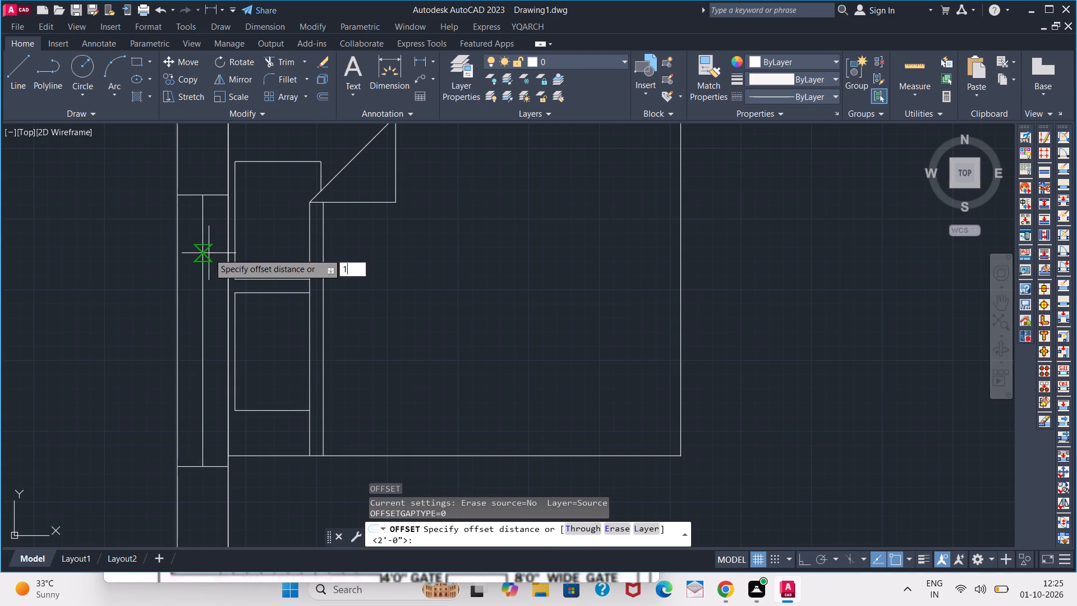
left_click(201, 256)
left_click(250, 258)
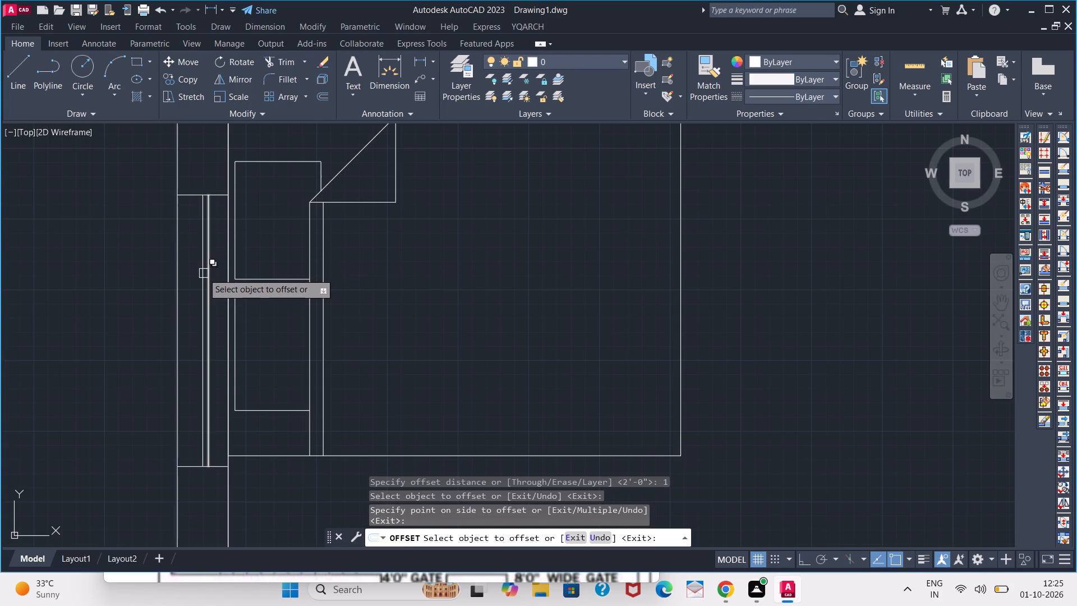
left_click(203, 273)
left_click(188, 273)
key("space")
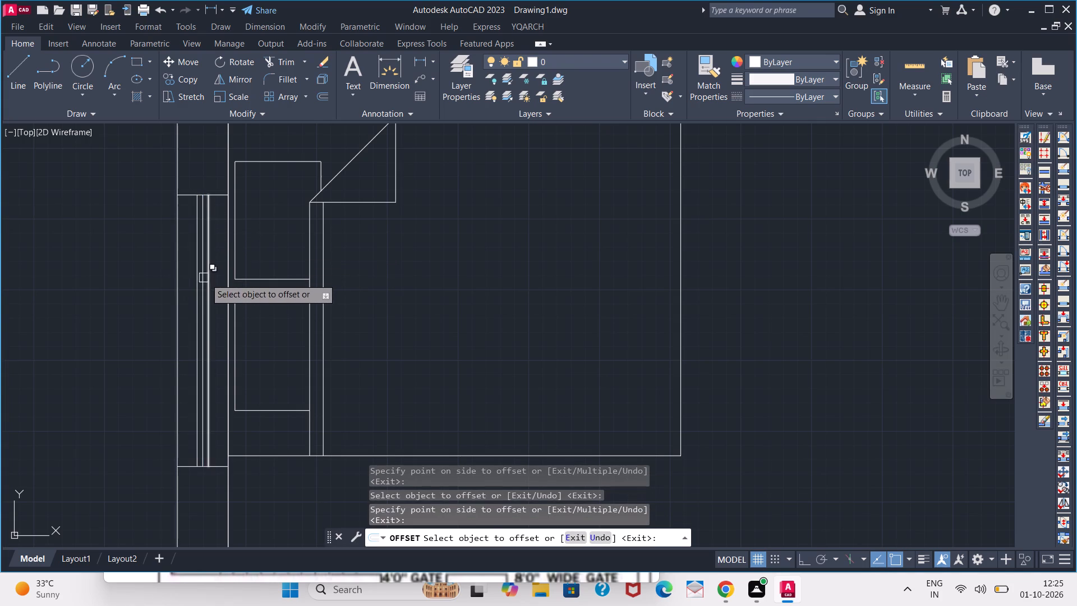
Erase the window's original vertical centre line between the two offset lines.
left_click(203, 280)
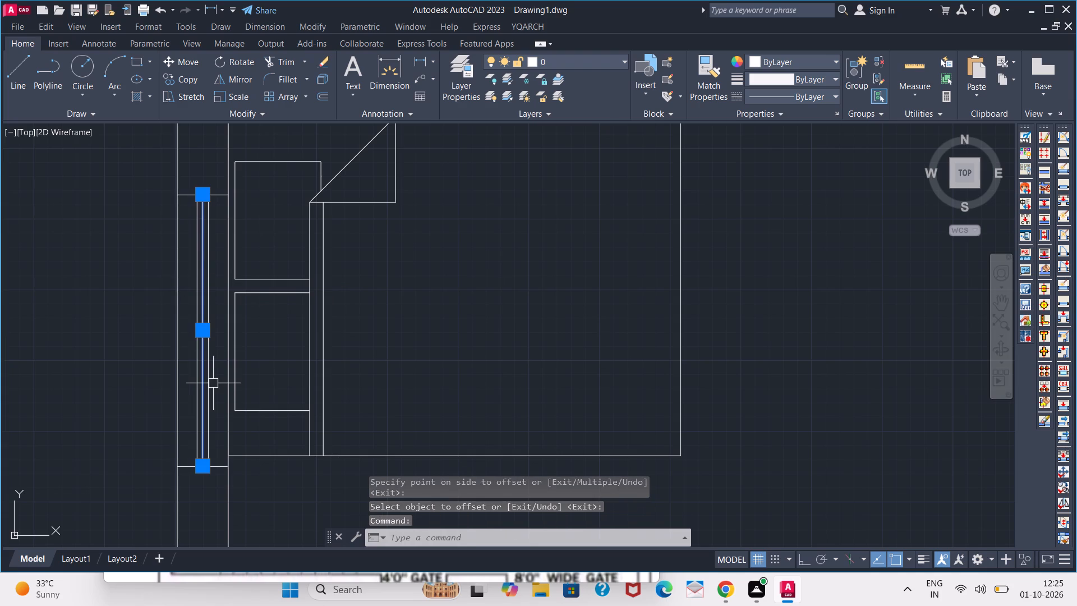
key("Delete")
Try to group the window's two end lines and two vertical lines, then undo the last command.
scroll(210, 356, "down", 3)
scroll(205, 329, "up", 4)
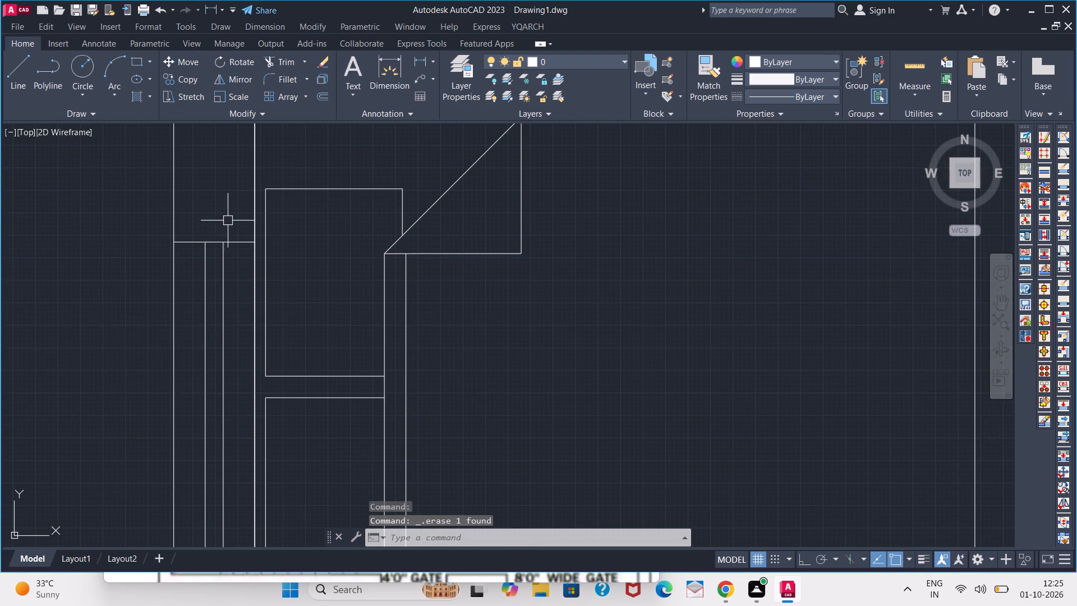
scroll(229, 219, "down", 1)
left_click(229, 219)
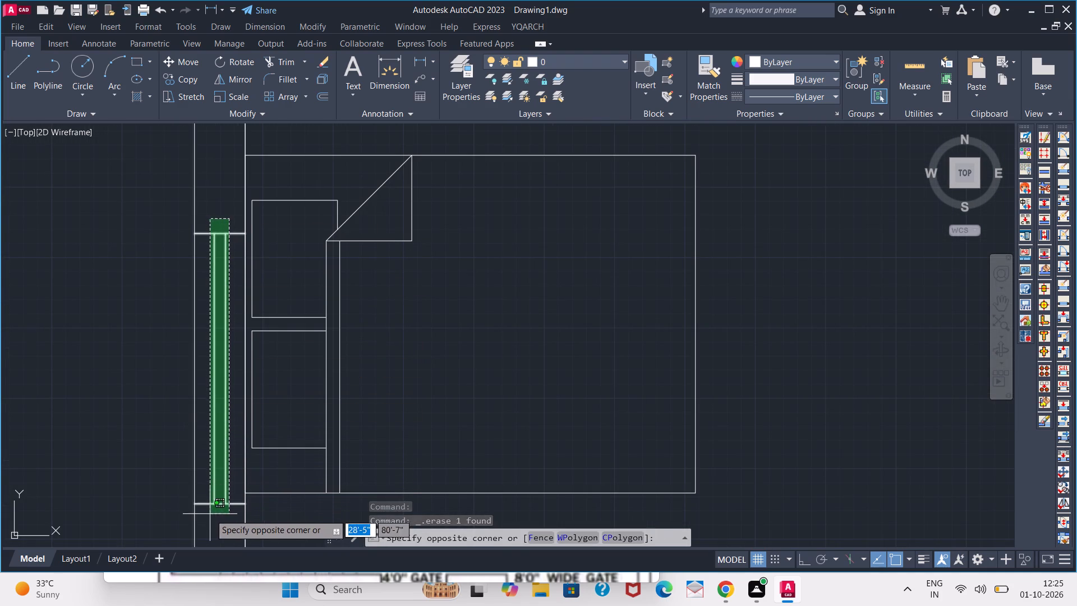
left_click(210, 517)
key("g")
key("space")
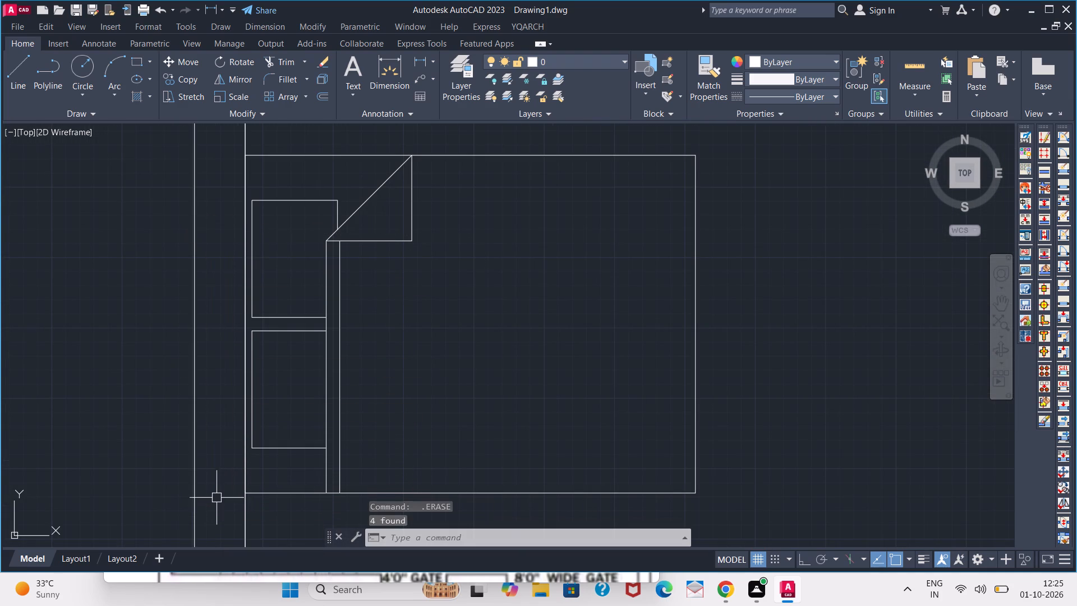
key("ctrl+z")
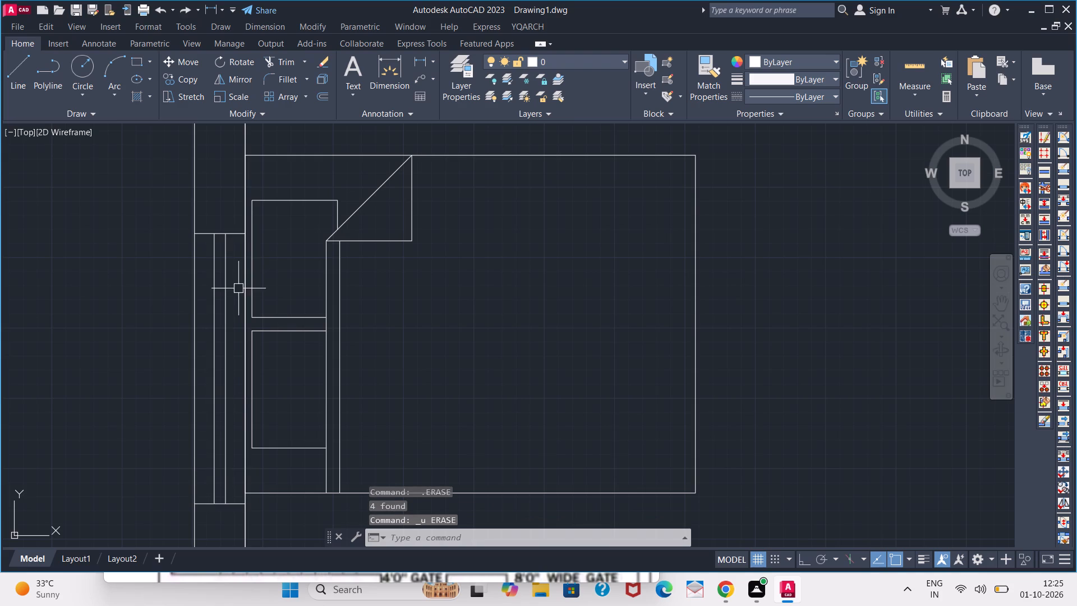
Group the window's two end lines and two vertical lines into one object.
left_click(238, 221)
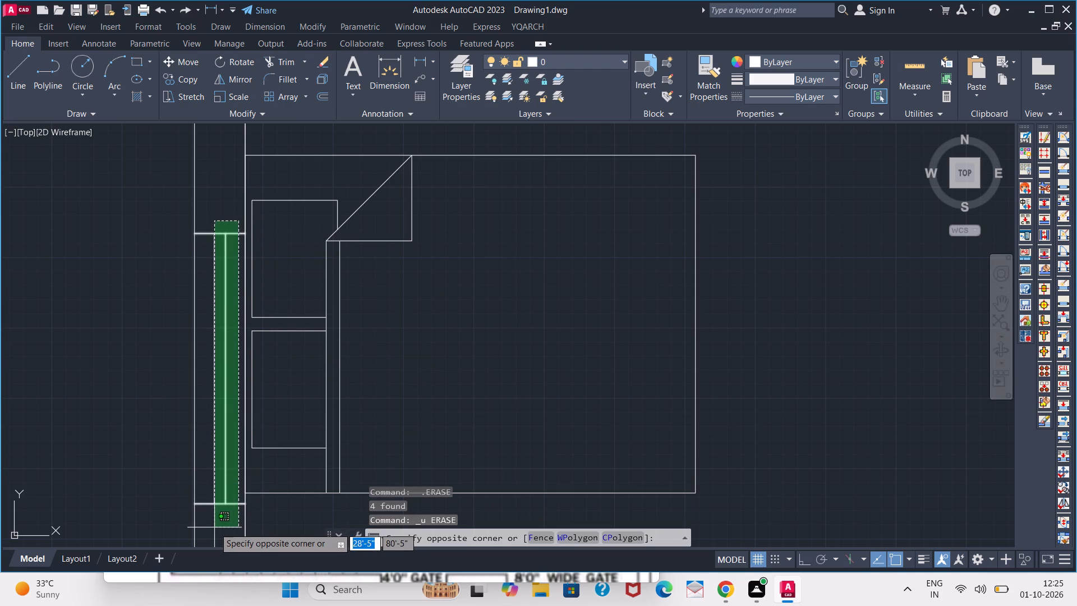
left_click(210, 527)
key("g")
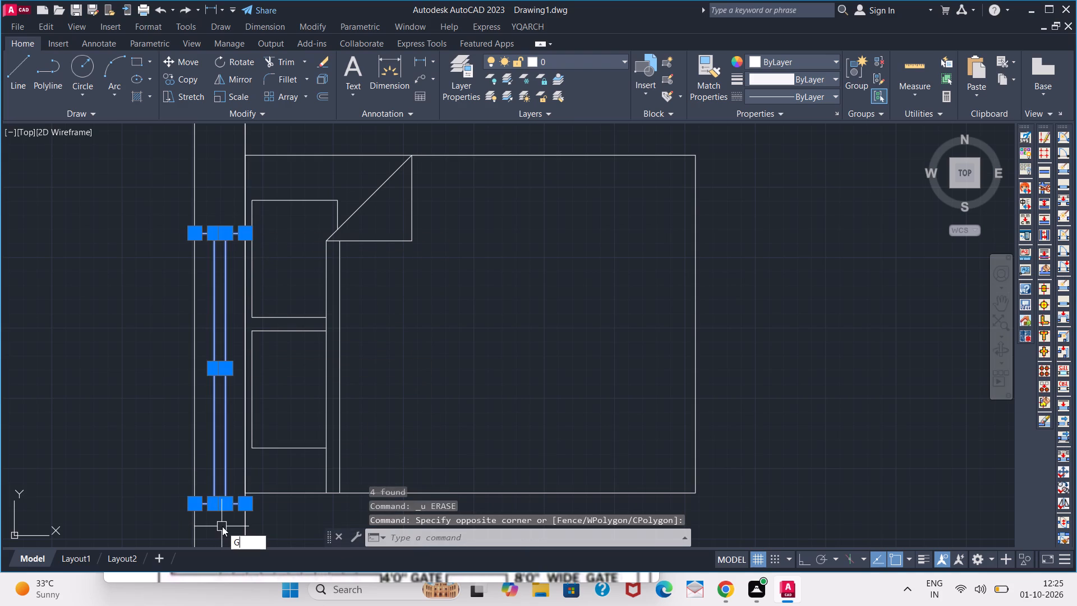
key("space")
Copy the grouped window horizontally 29'-3" from the upper-left bedroom's outer wall into the upper-right bedroom's outer wall, with Ortho on.
left_click(222, 502)
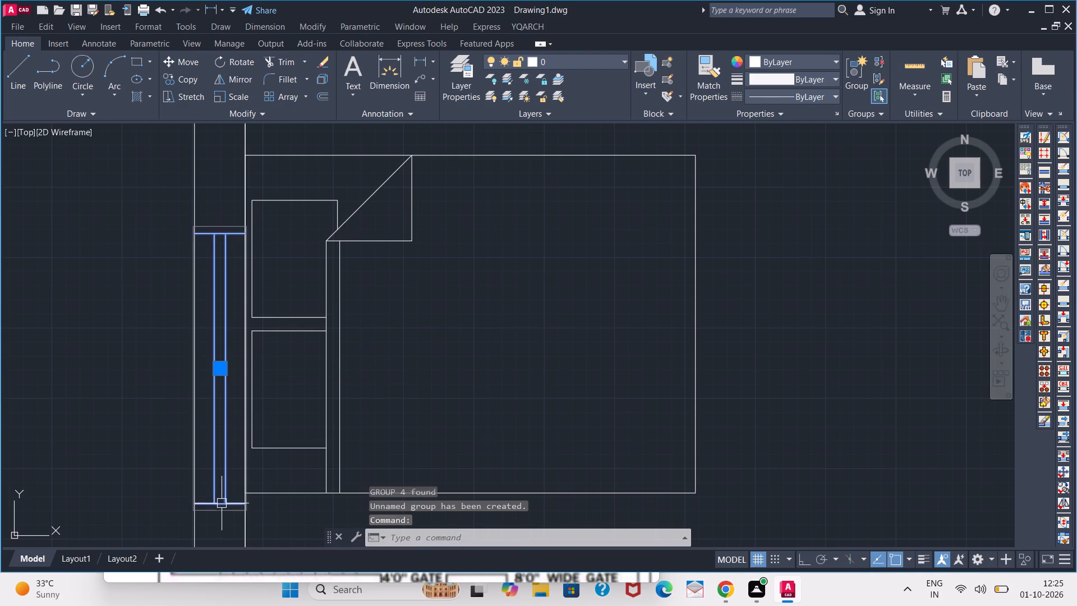
key("c")
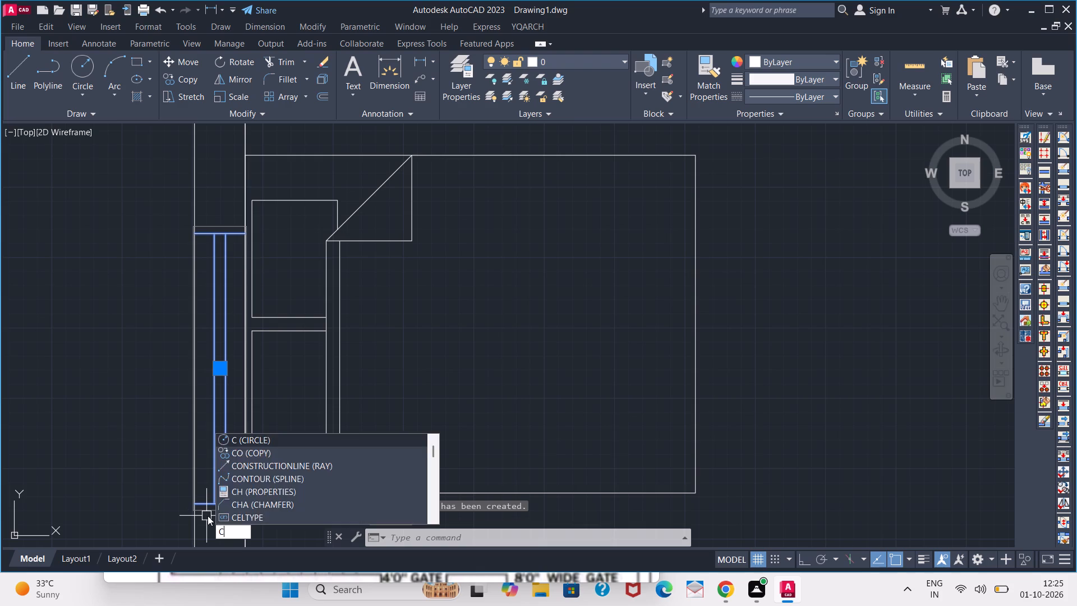
key("o")
key("Return")
left_click(248, 500)
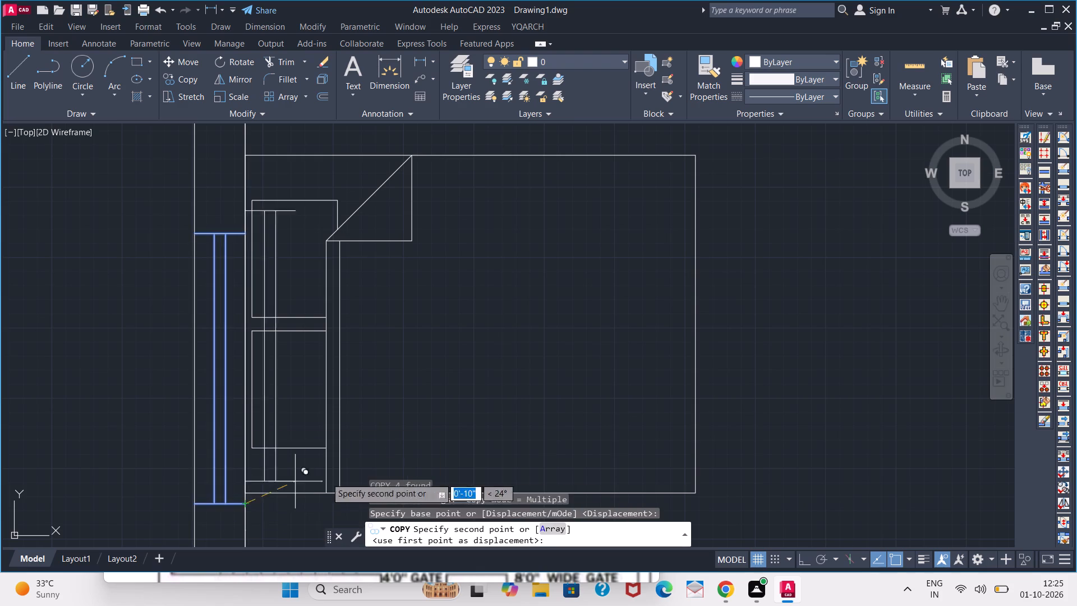
scroll(445, 474, "down", 4)
middle_click_drag(762, 480, 566, 405)
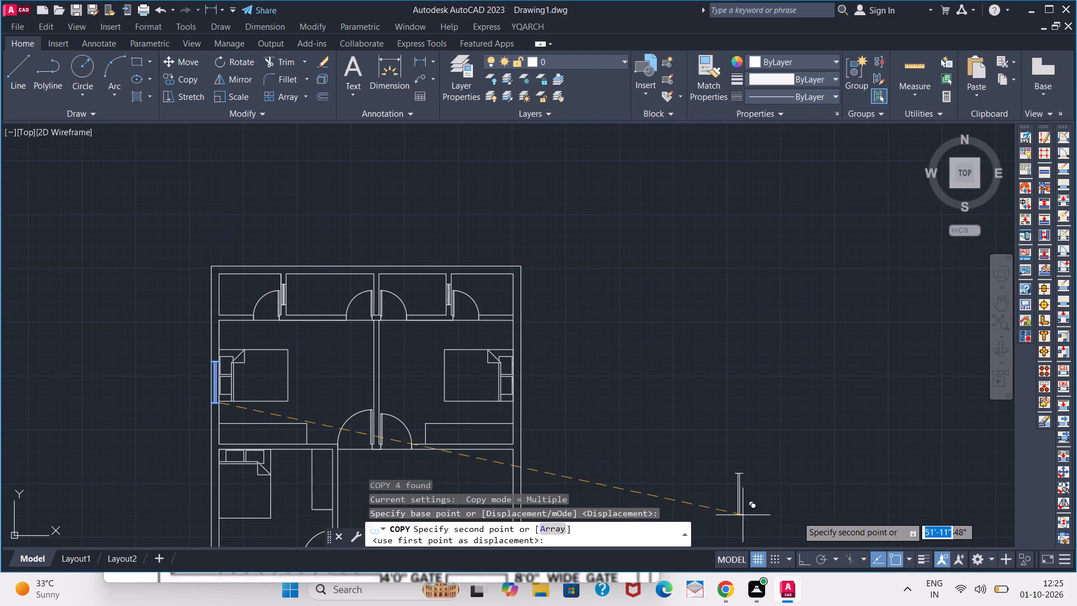
left_click(803, 561)
scroll(549, 435, "up", 3)
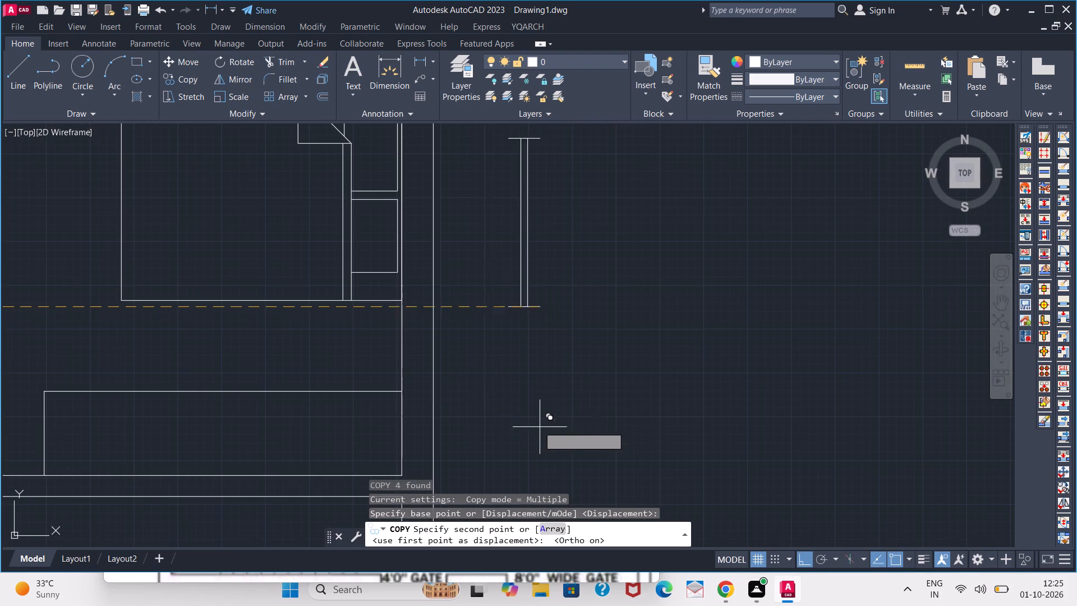
left_click(436, 300)
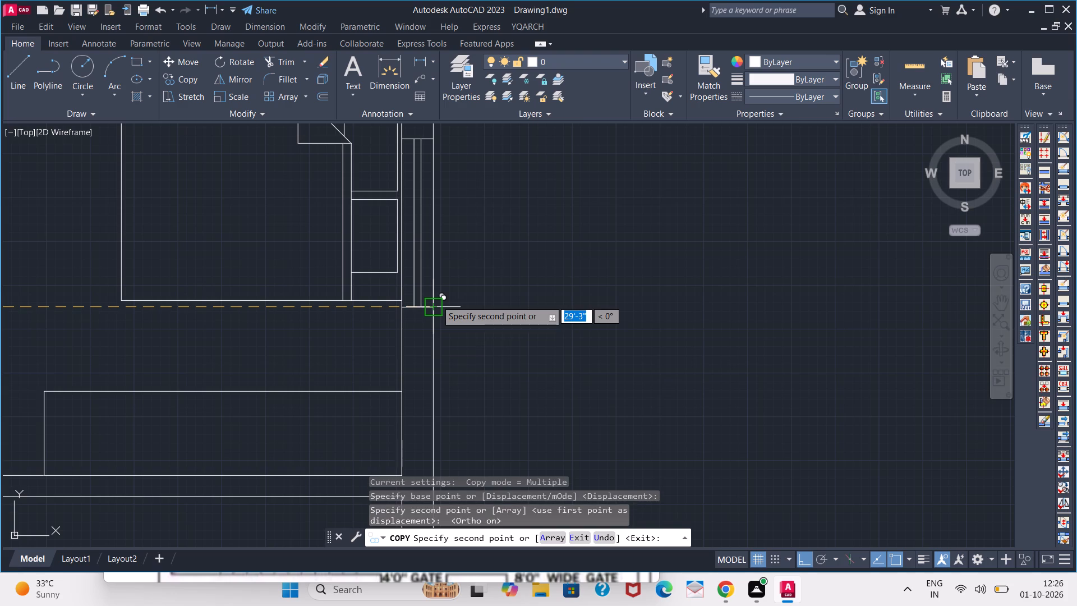
key("space")
Copy the upper-right bedroom's window straight down twice into the dining area's outer wall, the second copy about 21'-8" below the original.
scroll(436, 303, "down", 3)
middle_click_drag(371, 331, 411, 265)
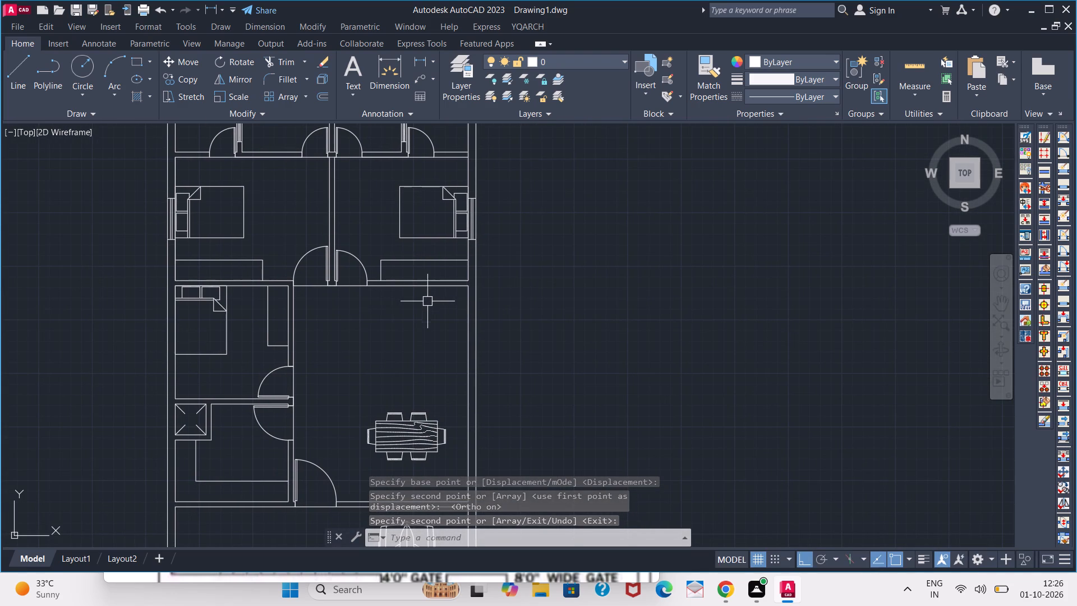
scroll(462, 206, "up", 1)
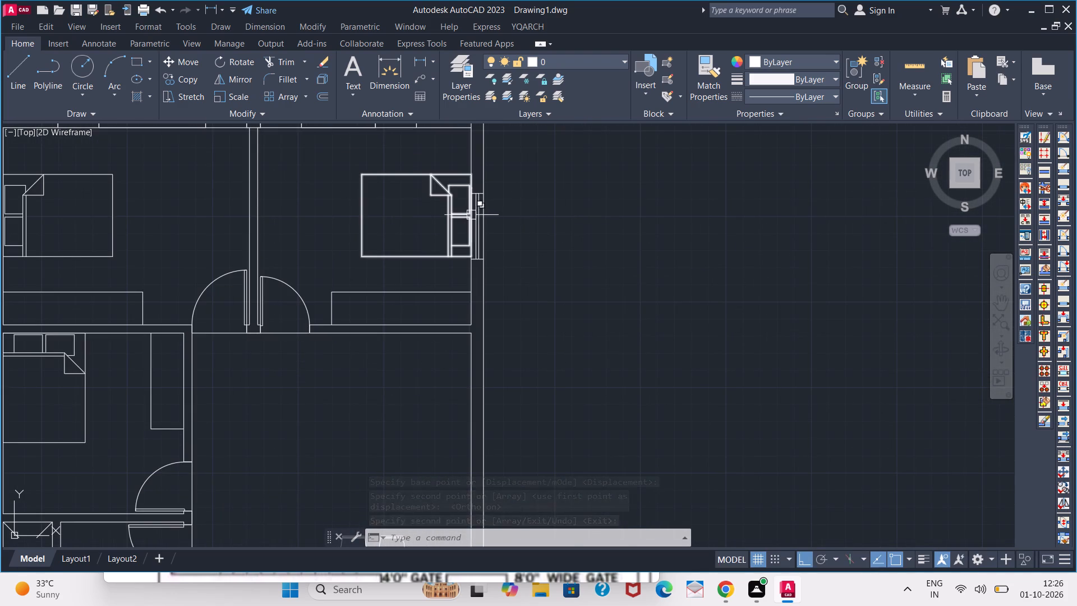
left_click(474, 217)
key("space")
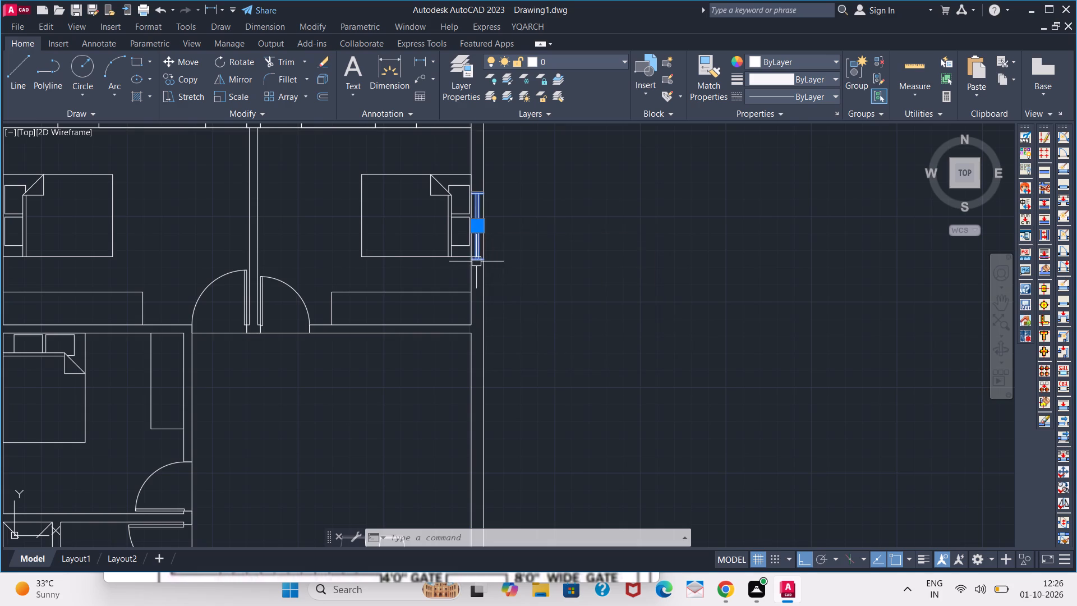
key("c")
key("o")
key("Return")
left_click(483, 187)
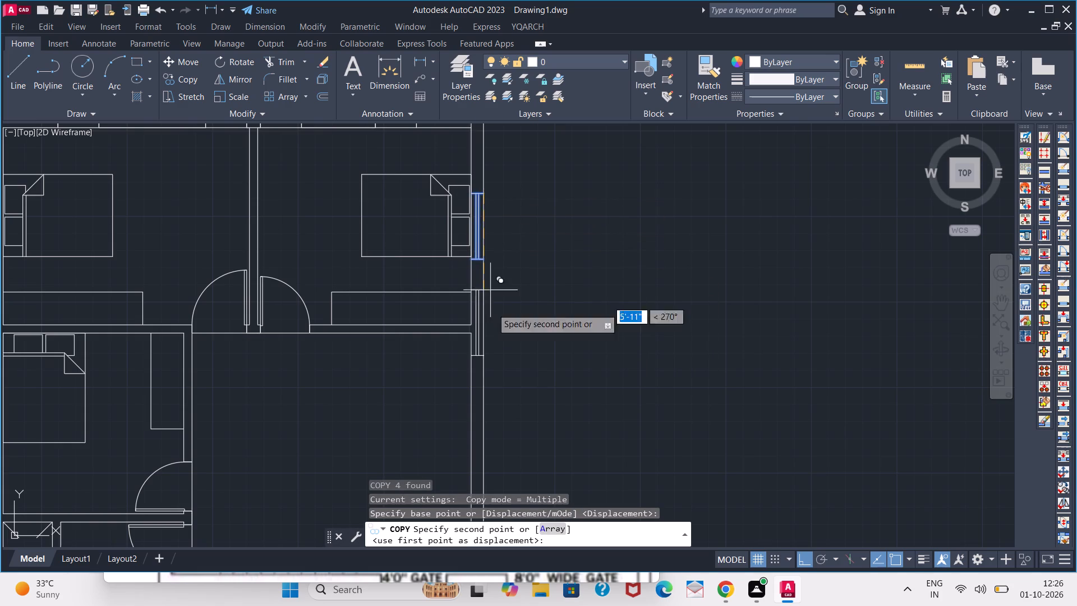
middle_click_drag(493, 338, 449, 202)
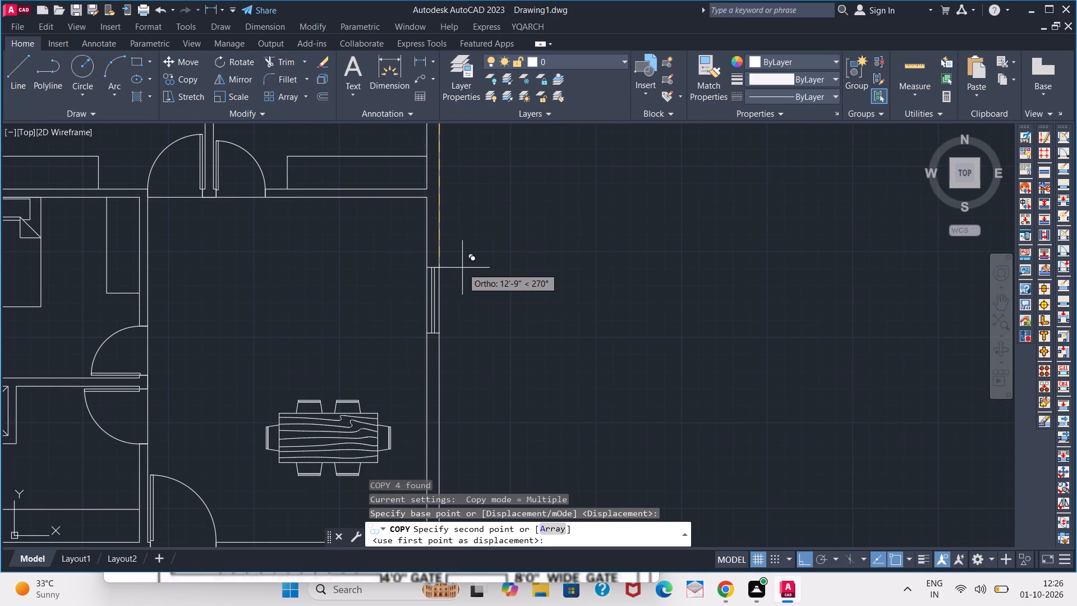
left_click(463, 253)
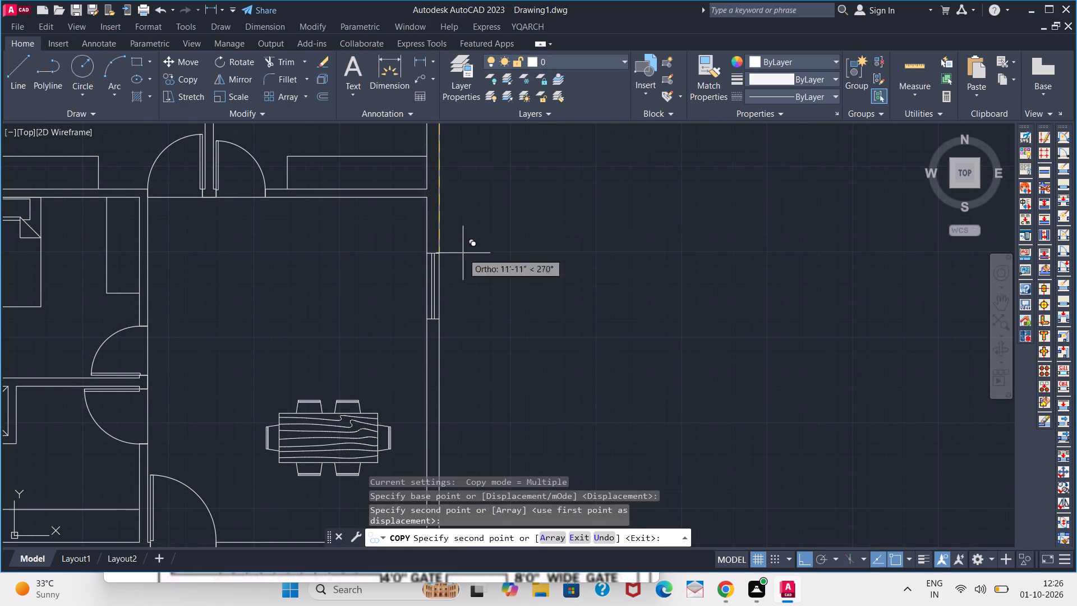
left_click(484, 414)
middle_click_drag(475, 387, 475, 237)
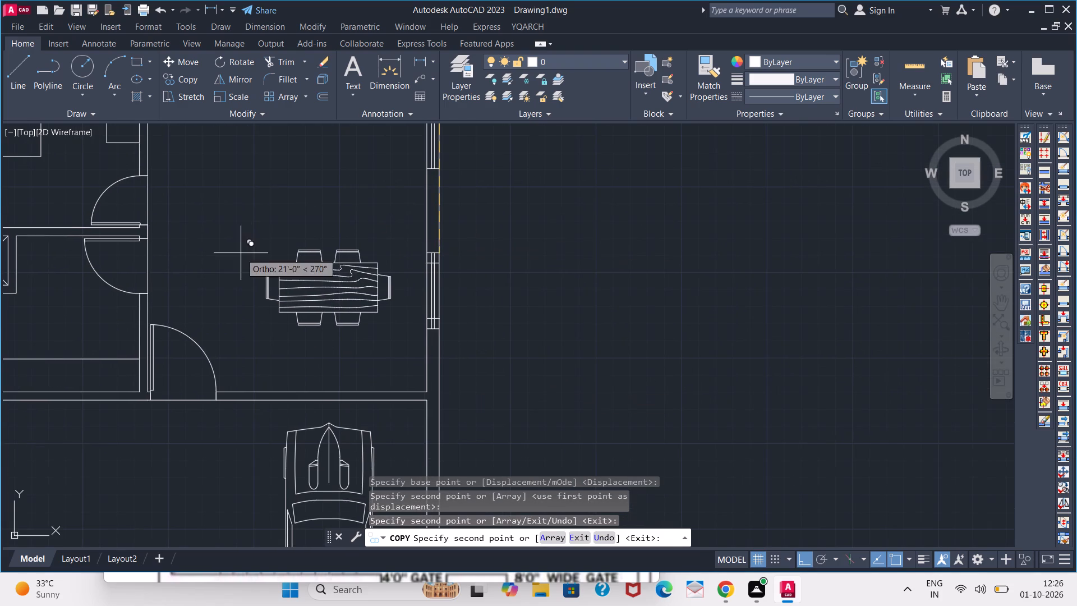
scroll(240, 254, "down", 3)
scroll(170, 265, "up", 2)
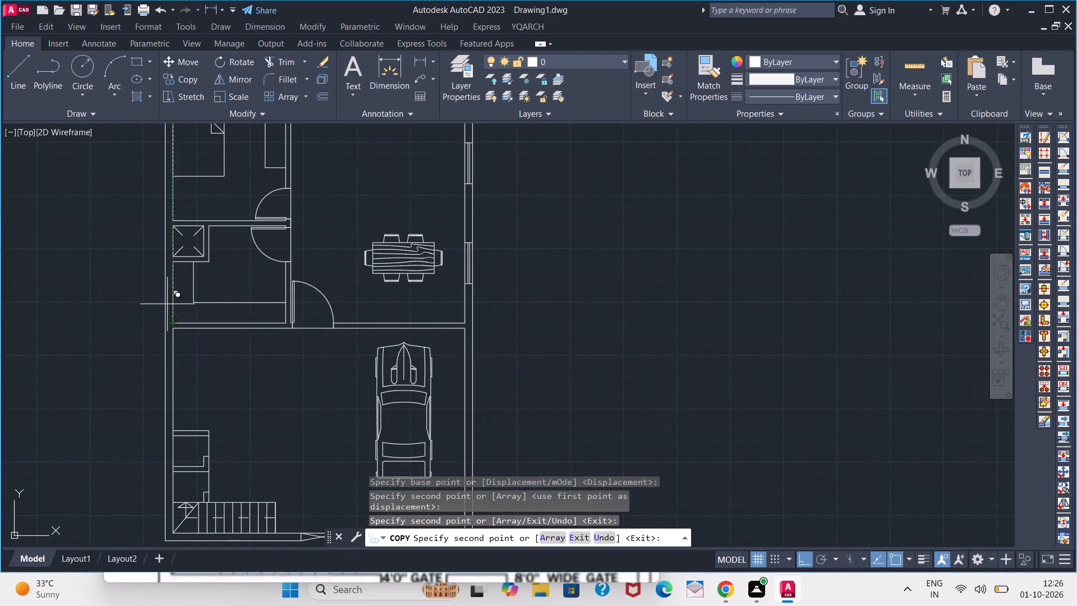
key("Escape")
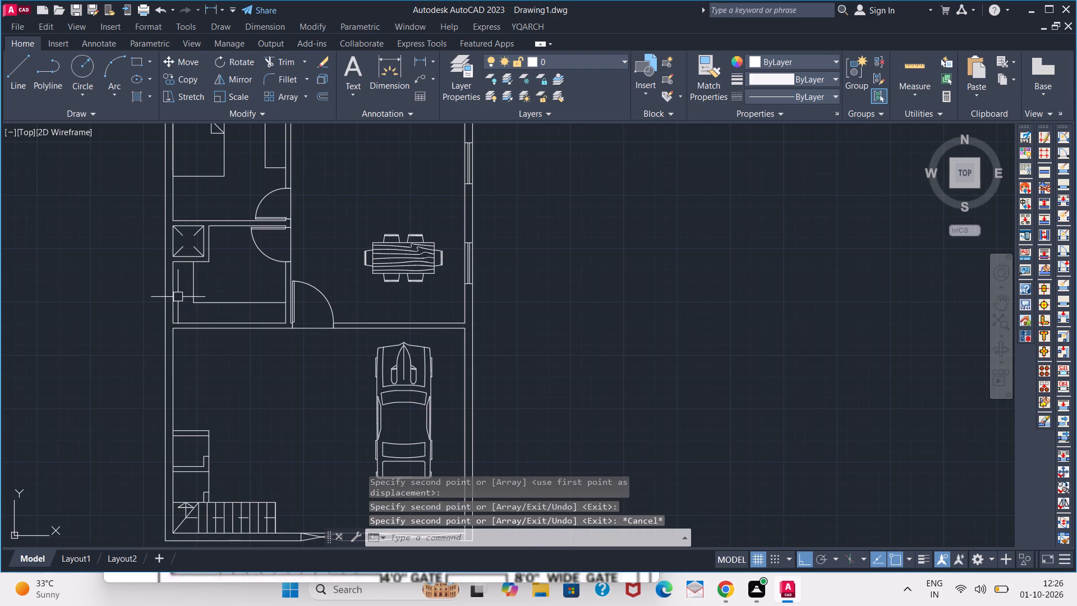
Draw a vertical line along the inner face of the kitchen's outer wall, from the room's bottom corner up to the counter's upper edge.
key("l")
key("Return")
left_click(173, 316)
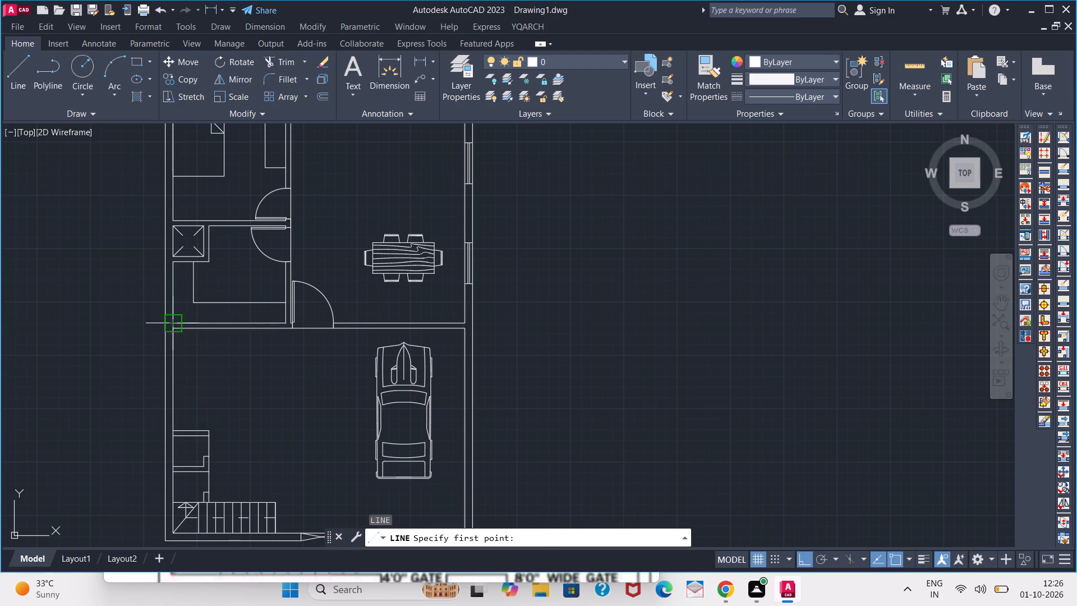
left_click(169, 268)
key("space")
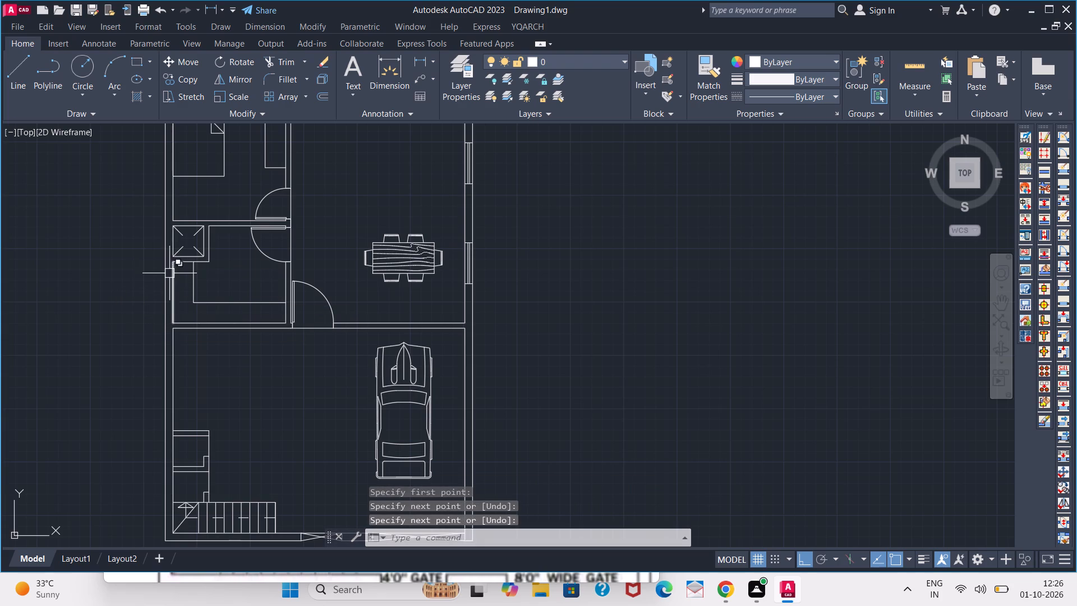
Draw a horizontal line across the kitchen's outer wall from the midpoint of the new vertical line to the wall's outer face.
scroll(171, 287, "up", 1)
key("l")
key("Return")
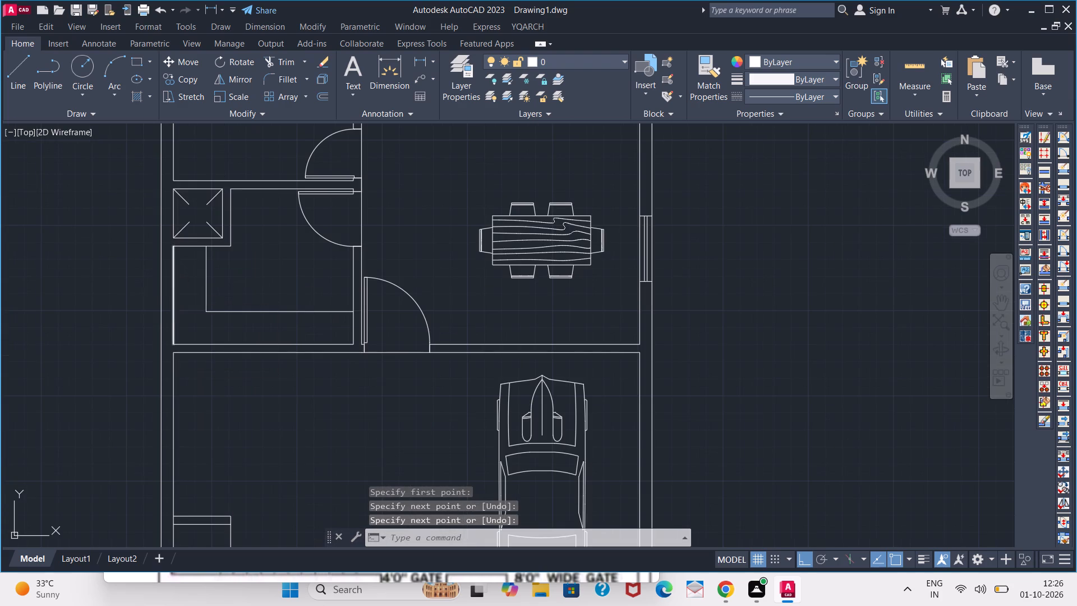
left_click(176, 289)
left_click(154, 293)
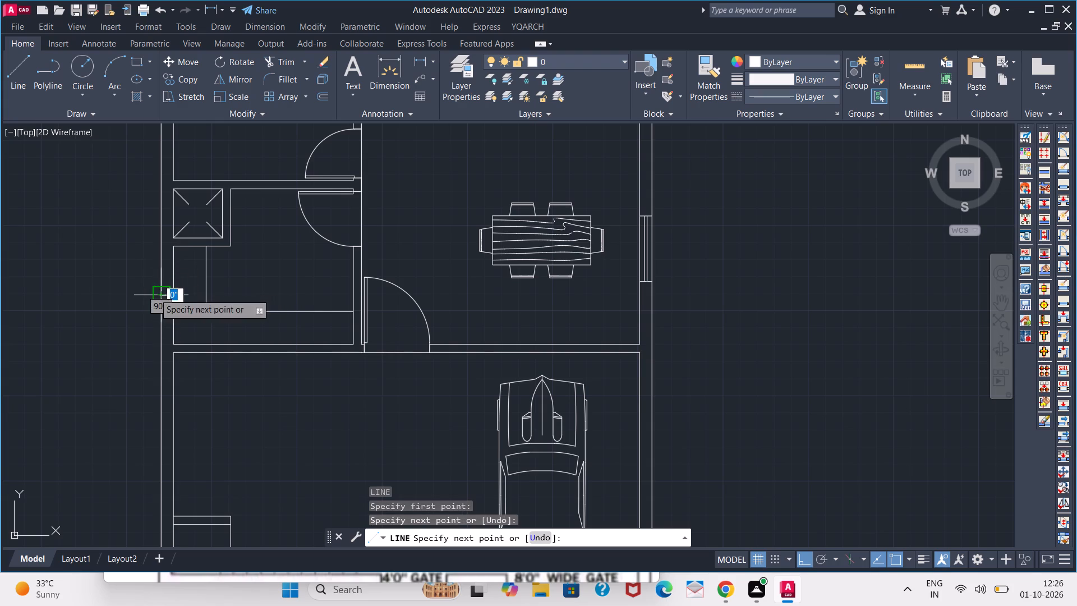
key("space")
Offset the horizontal line across the kitchen's outer wall by 1 foot both upward and downward.
scroll(182, 298, "up", 2)
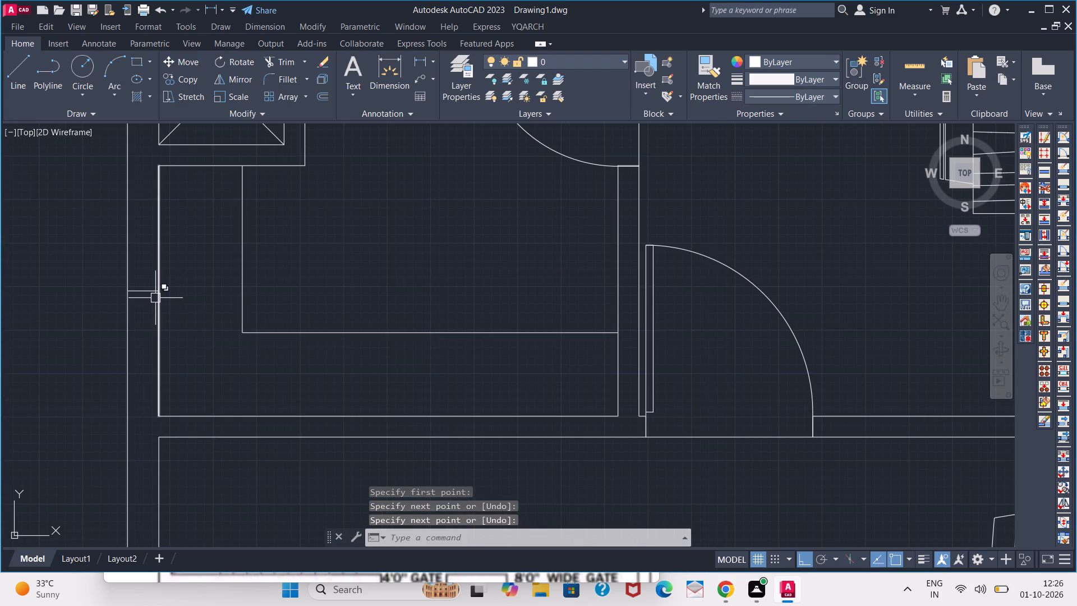
key("o")
key("Return")
type("1'")
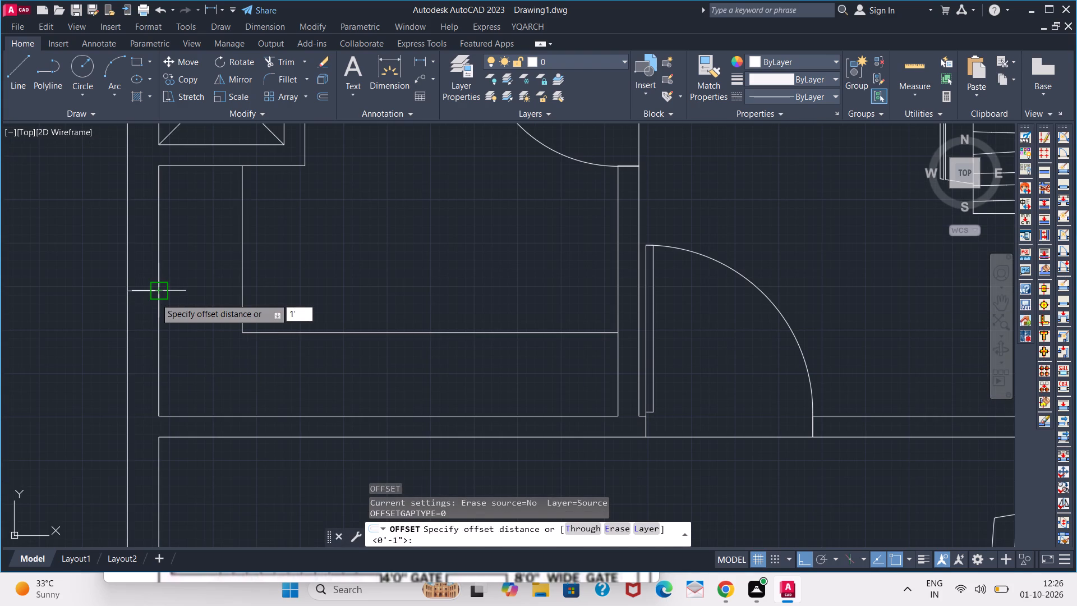
key("Return")
left_click(148, 288)
left_click(148, 240)
left_click(151, 291)
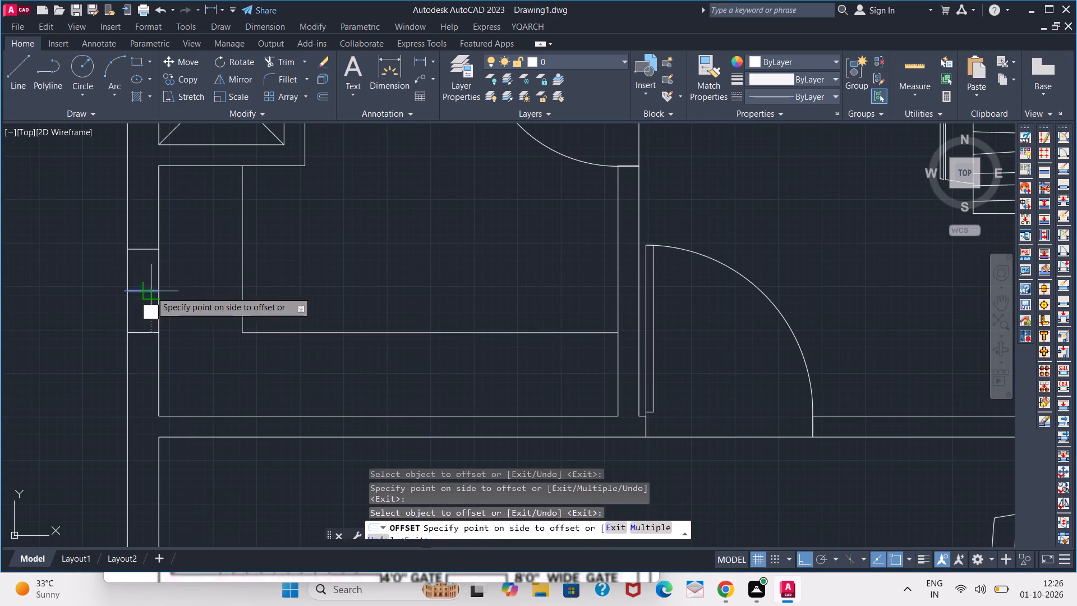
left_click(151, 347)
key("space")
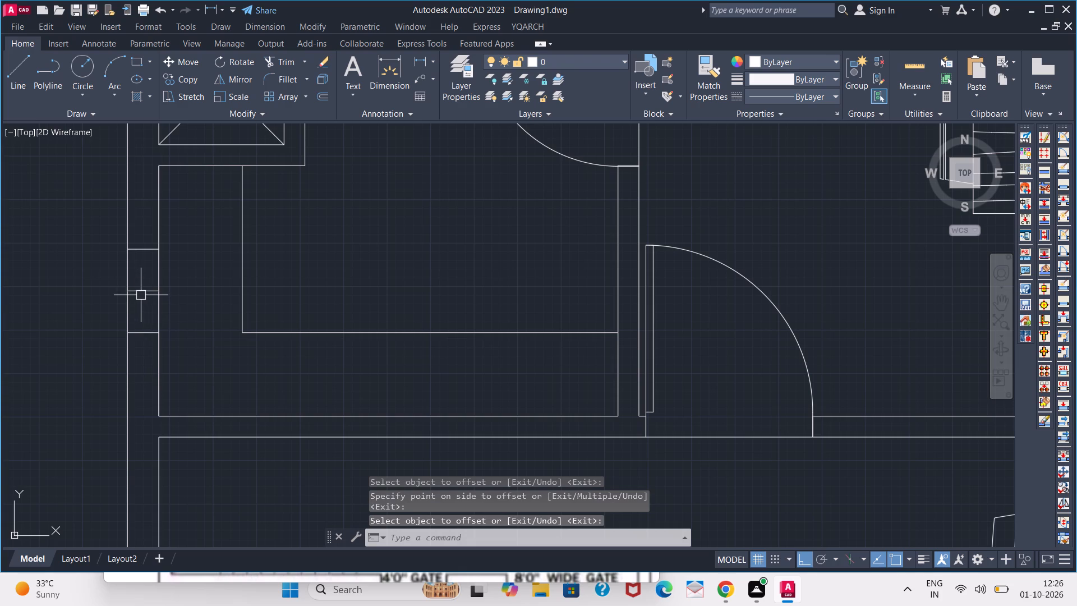
Erase the original horizontal line between the two offset end lines of the kitchen window.
left_click(141, 290)
key("Delete")
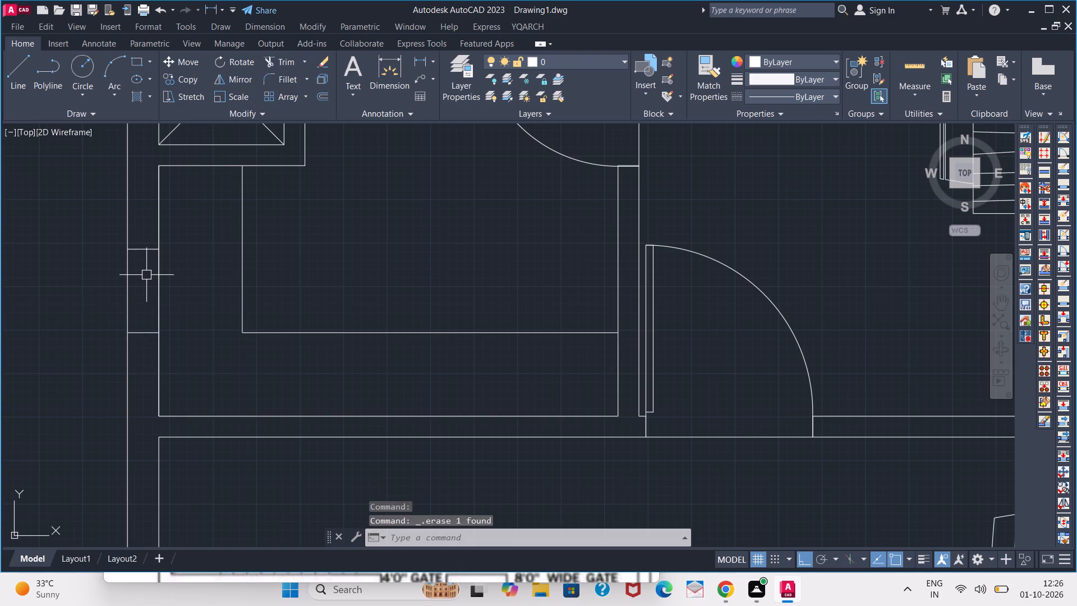
Draw a vertical centre line for the kitchen window between the midpoints of its two end lines.
key("l")
key("Return")
left_click(144, 254)
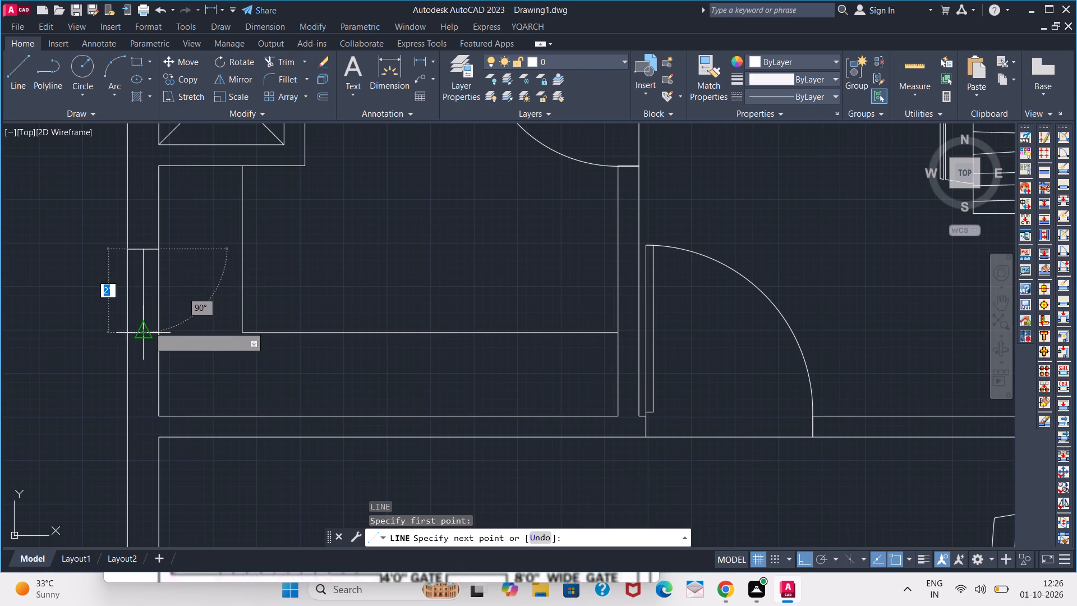
left_click(149, 326)
key("space")
Offset the kitchen window's vertical centre line by 1 inch to both sides.
type("O 1")
key("Return")
left_click(146, 307)
left_click(192, 302)
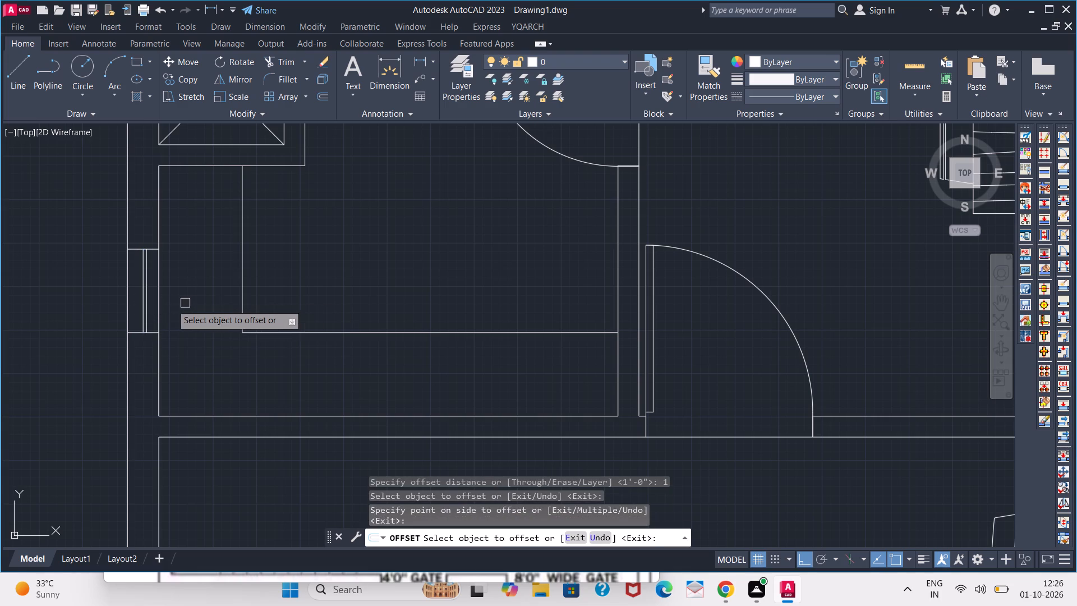
scroll(148, 305, "up", 3)
left_click(125, 306)
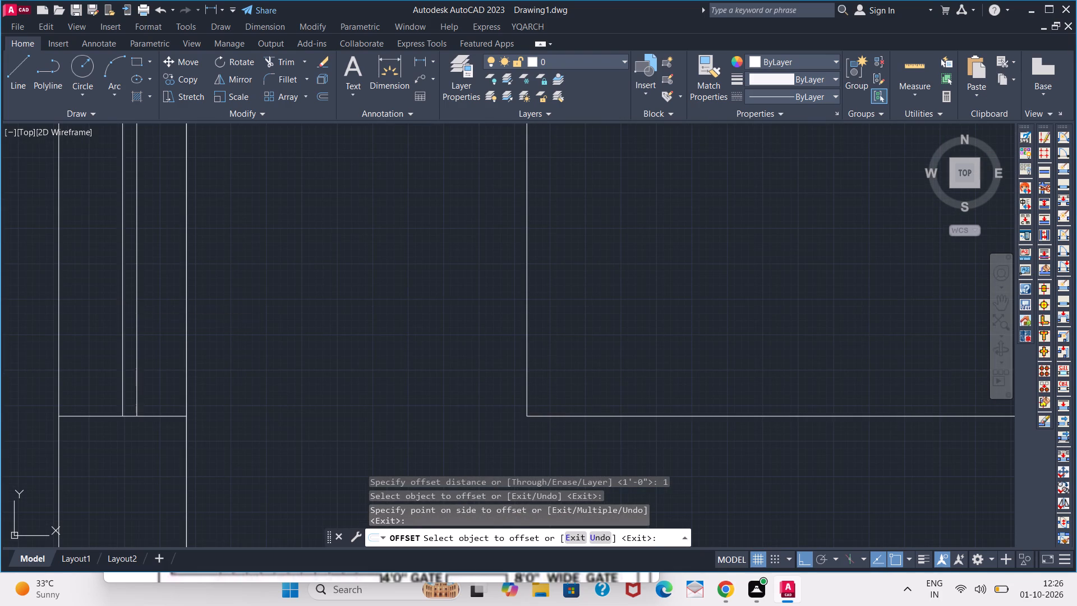
left_click(103, 307)
key("space")
Create a new layer named DOORS.
scroll(128, 309, "down", 4)
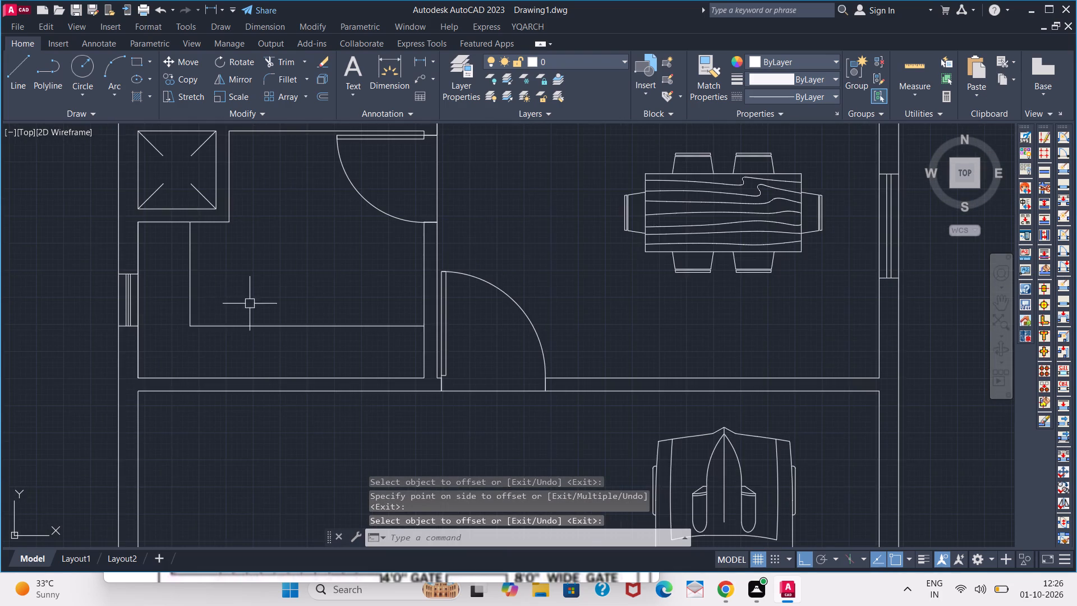
scroll(251, 304, "down", 2)
scroll(339, 367, "down", 1)
middle_click_drag(338, 365, 211, 330)
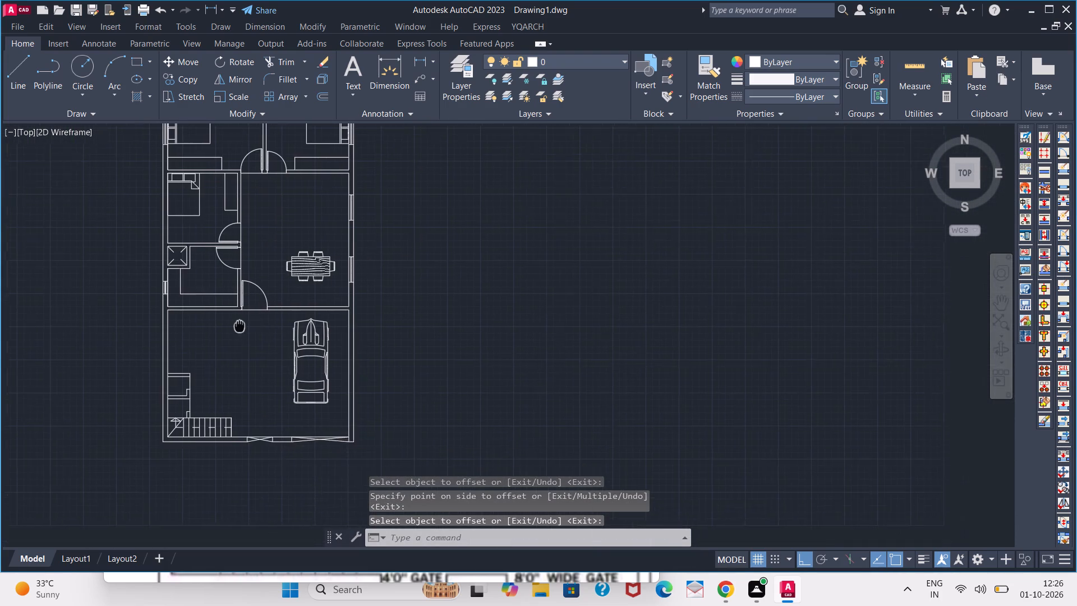
middle_click_drag(211, 330, 206, 330)
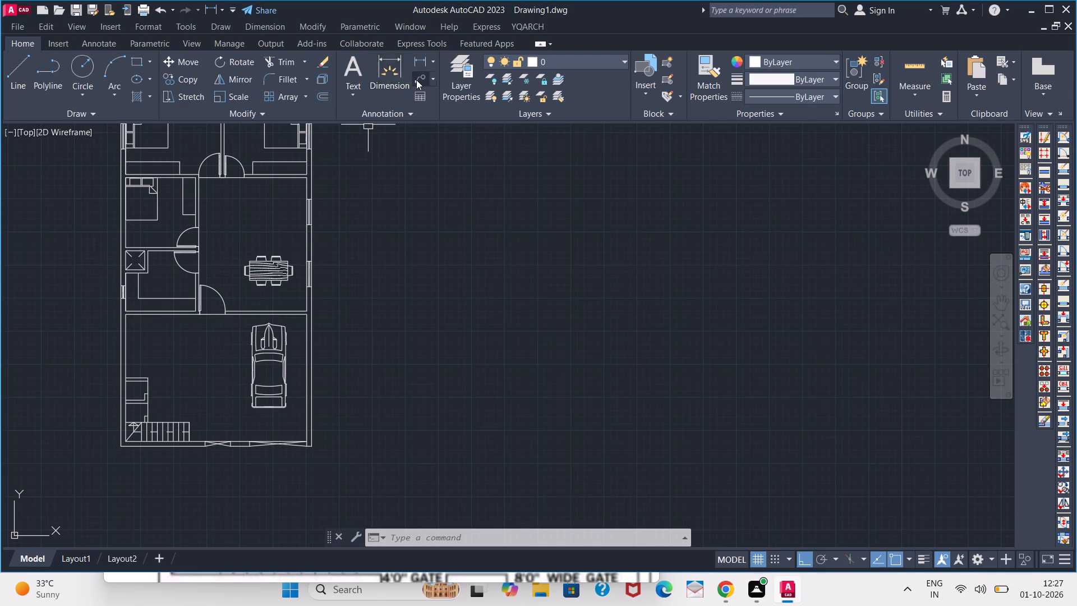
left_click(443, 67)
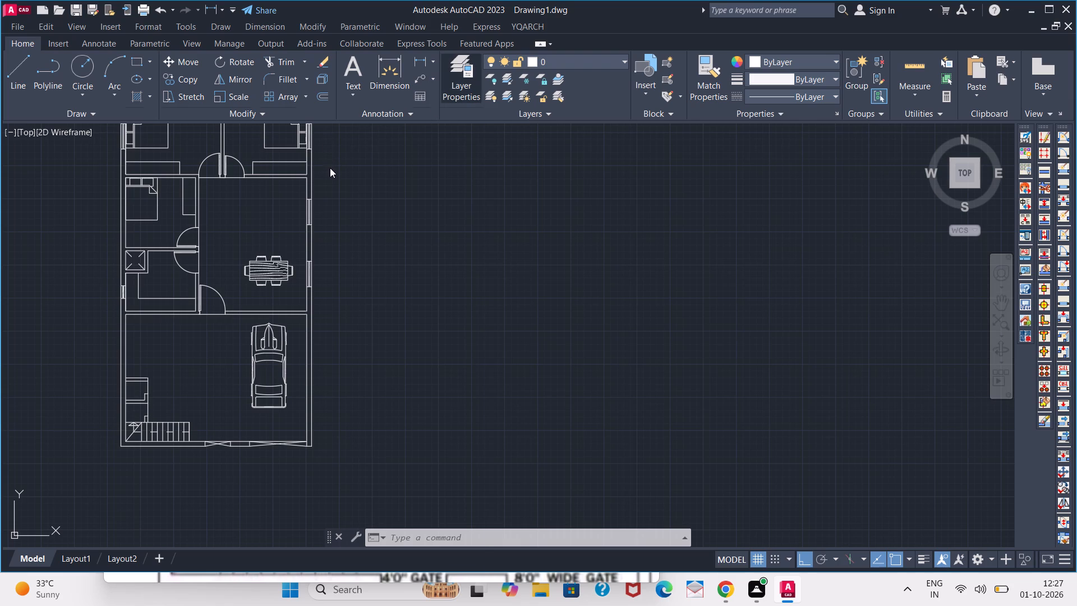
left_click(123, 138)
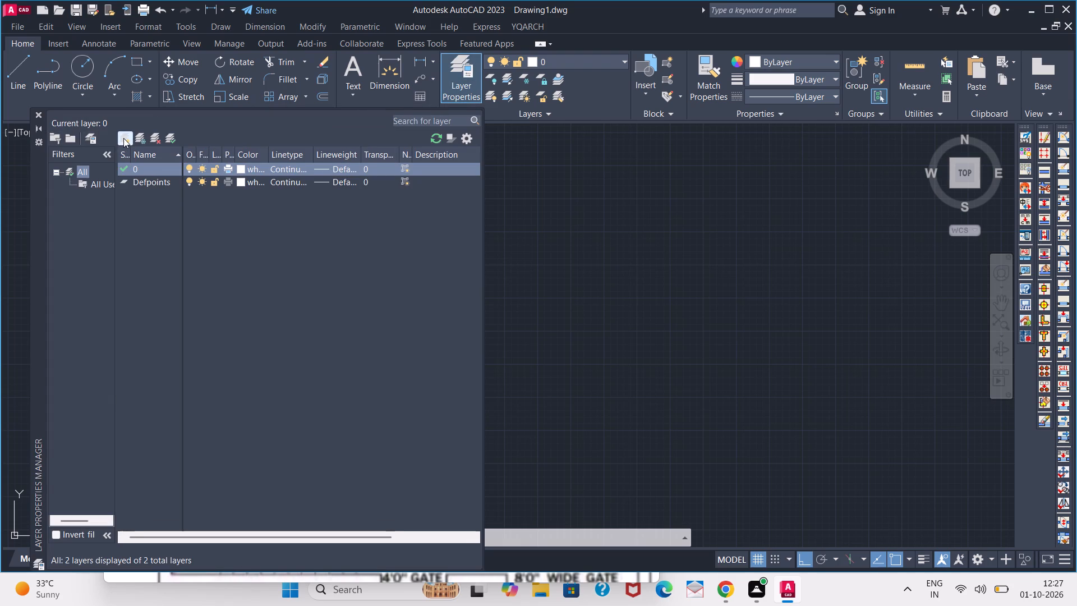
key("BackSpace")
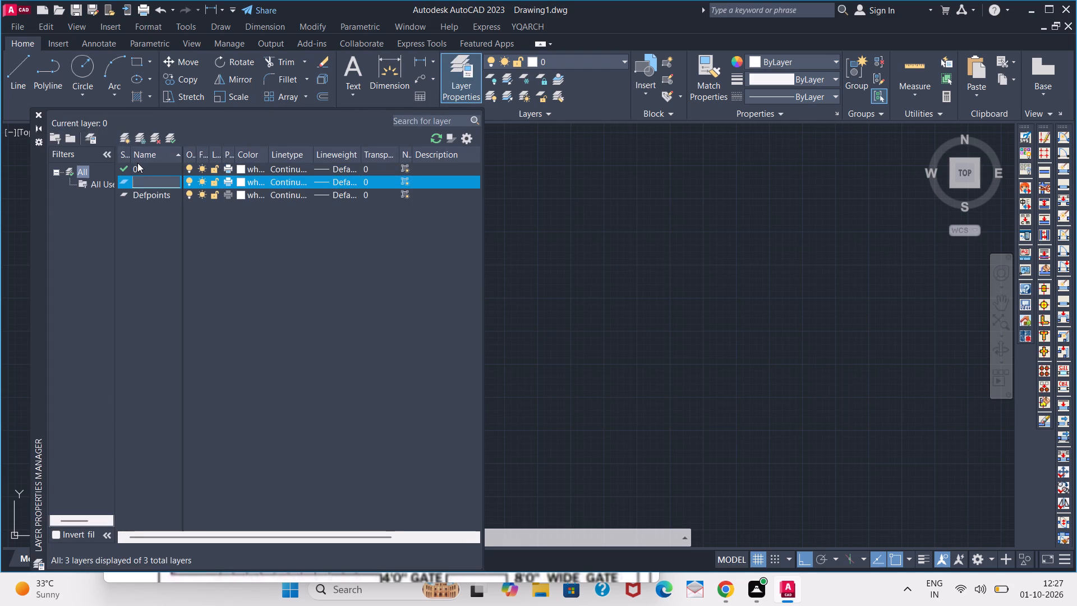
type("DOOR")
key("s")
Set the colour of the DOORS layer to red.
left_click(242, 178)
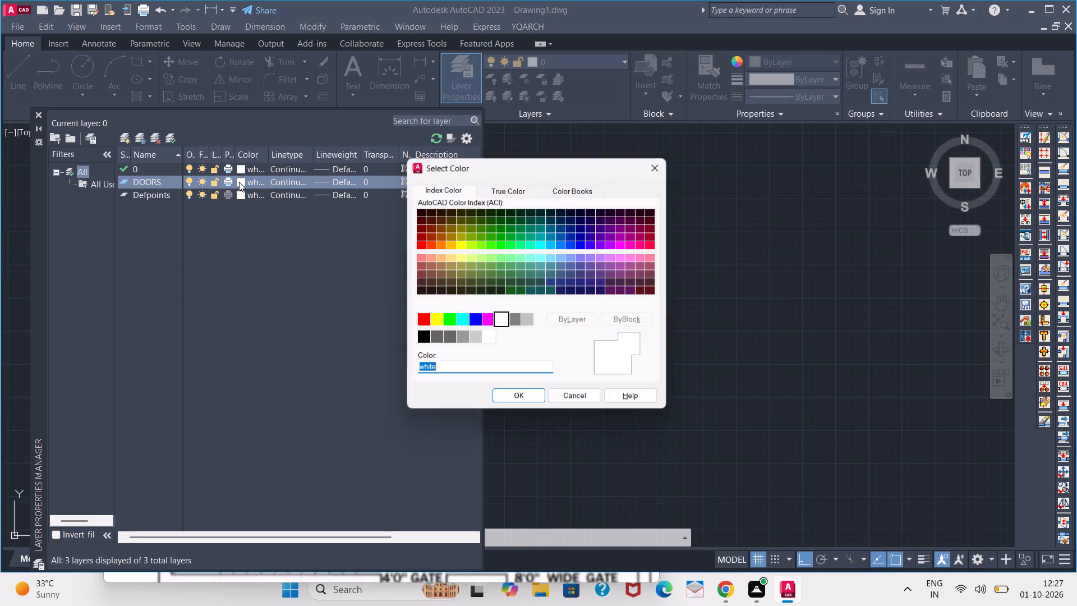
left_click(239, 182)
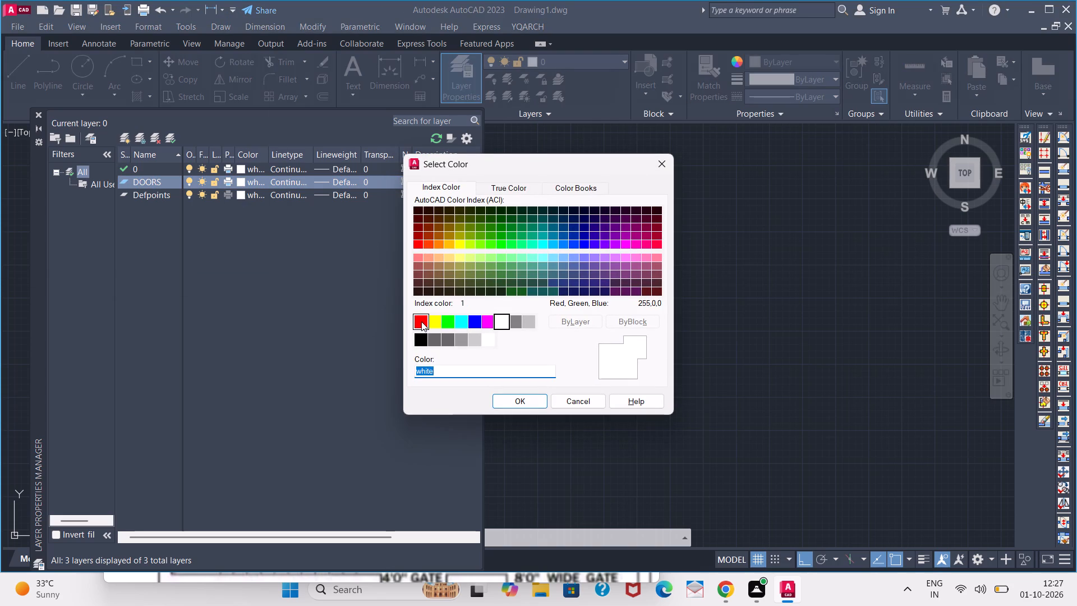
left_click(421, 322)
left_click(516, 399)
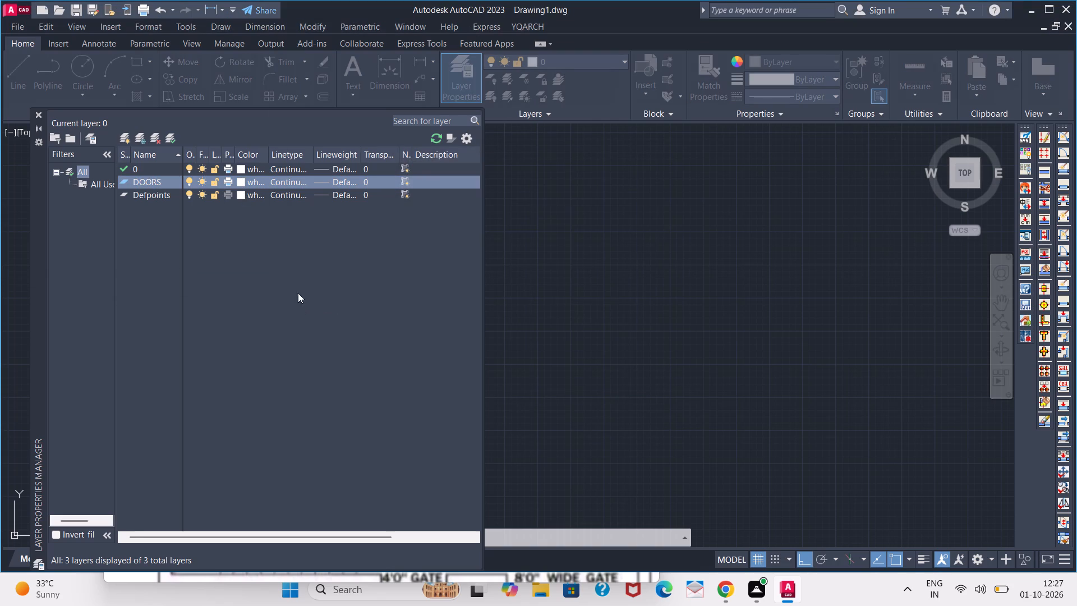
Create a new layer named WNV.
left_click(125, 140)
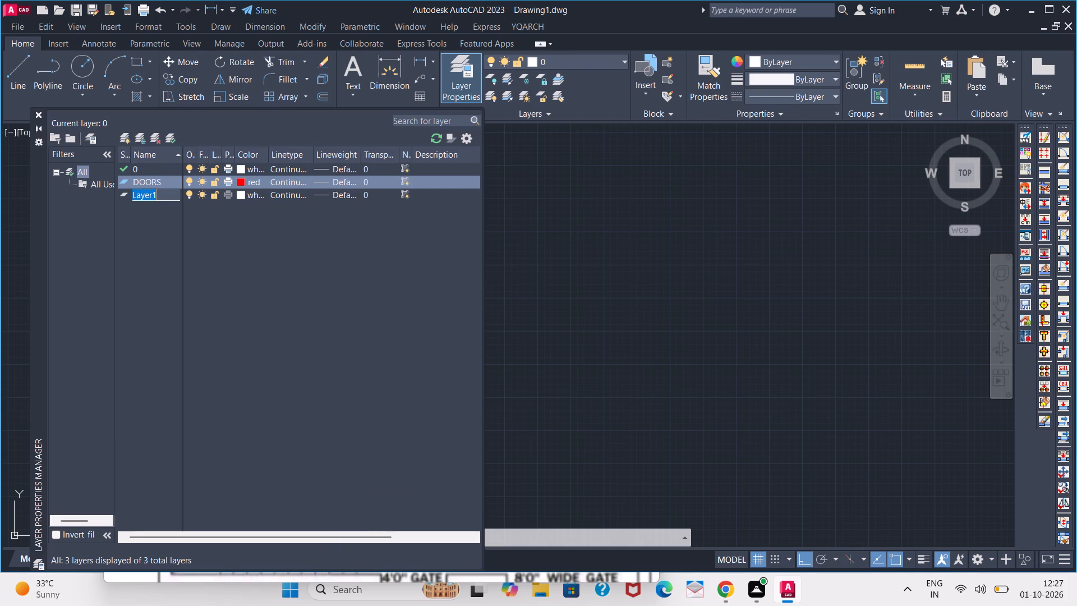
key("BackSpace")
type("W")
key("space")
type("N")
key("space")
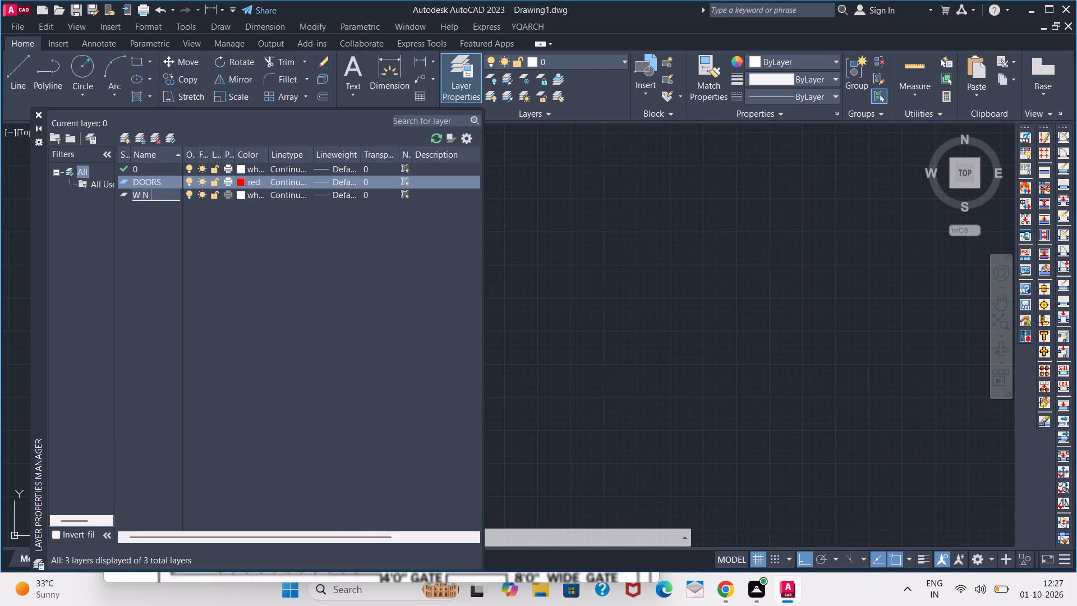
key("BackSpace")
key("BackSpace")
key("BackSpace")
key("n")
key("v")
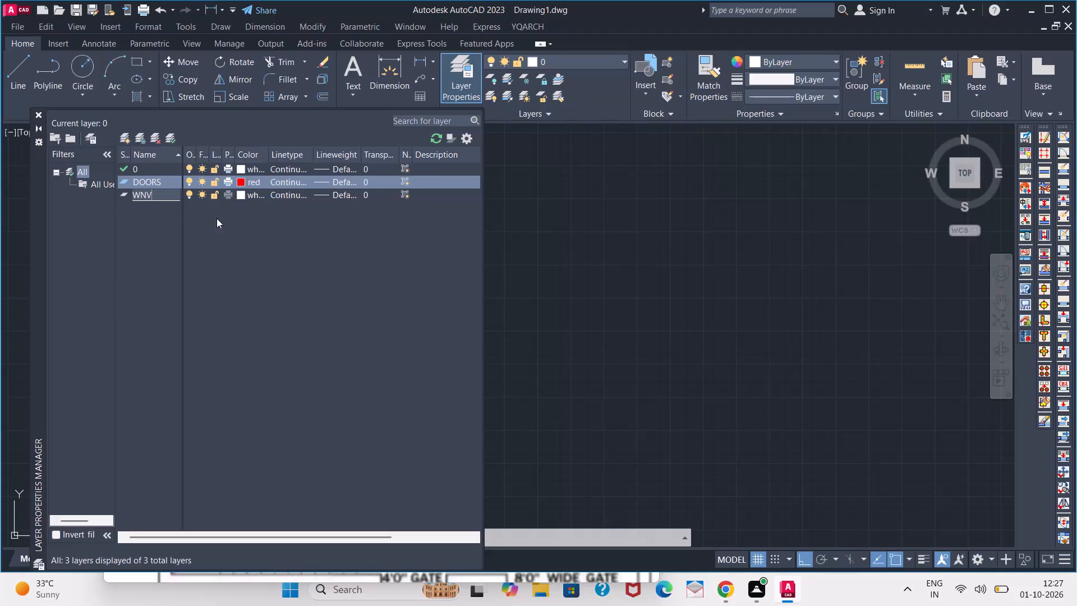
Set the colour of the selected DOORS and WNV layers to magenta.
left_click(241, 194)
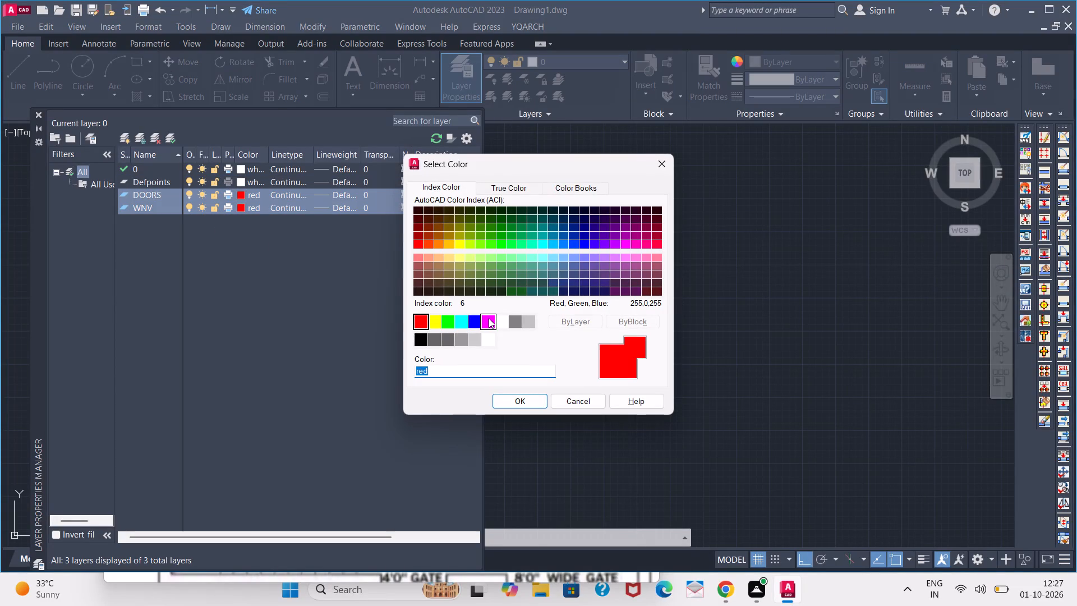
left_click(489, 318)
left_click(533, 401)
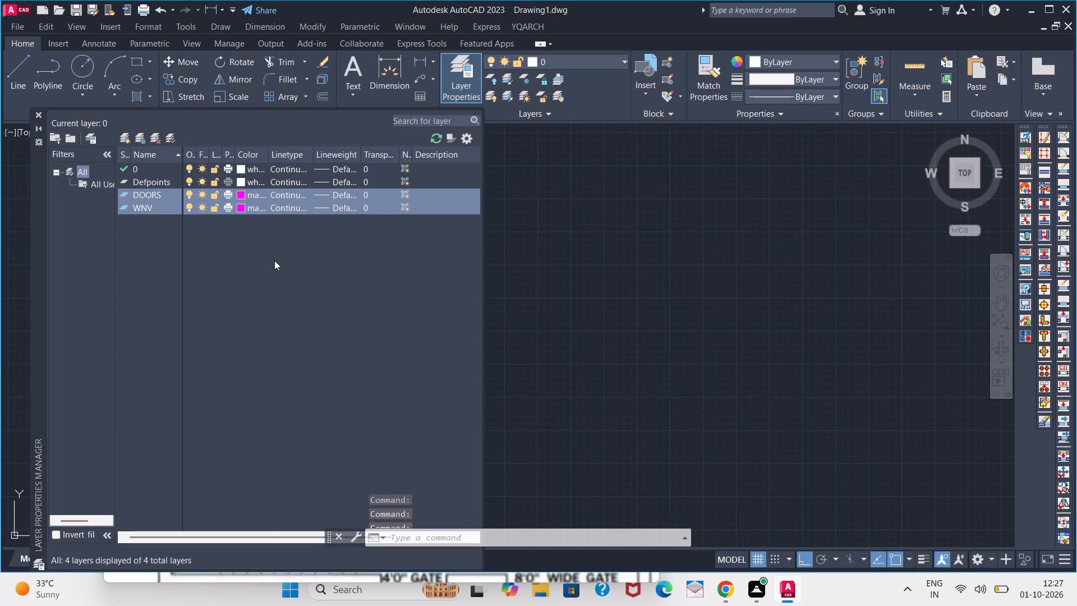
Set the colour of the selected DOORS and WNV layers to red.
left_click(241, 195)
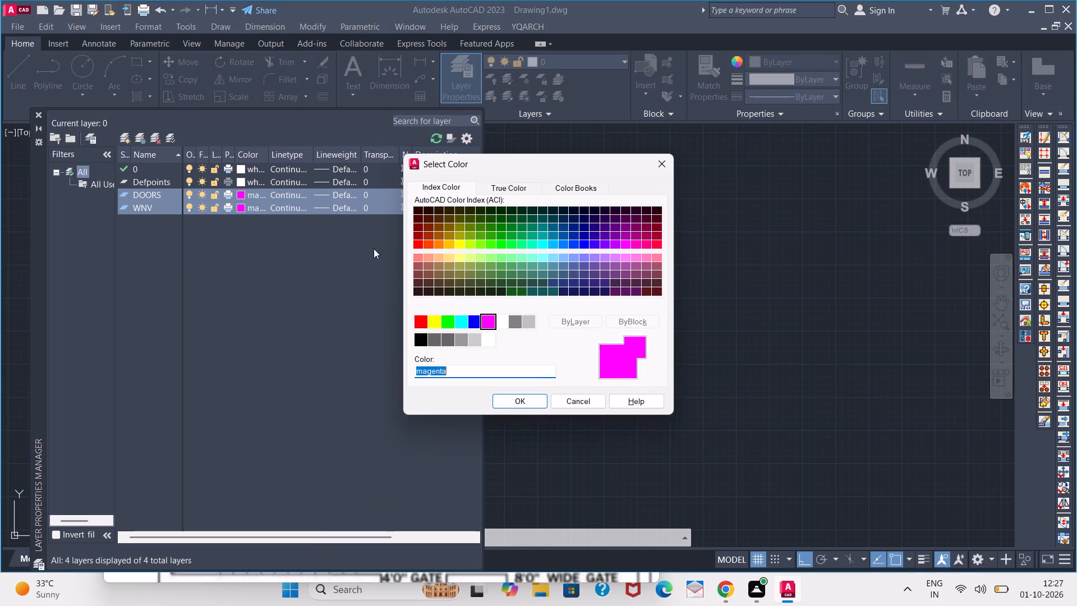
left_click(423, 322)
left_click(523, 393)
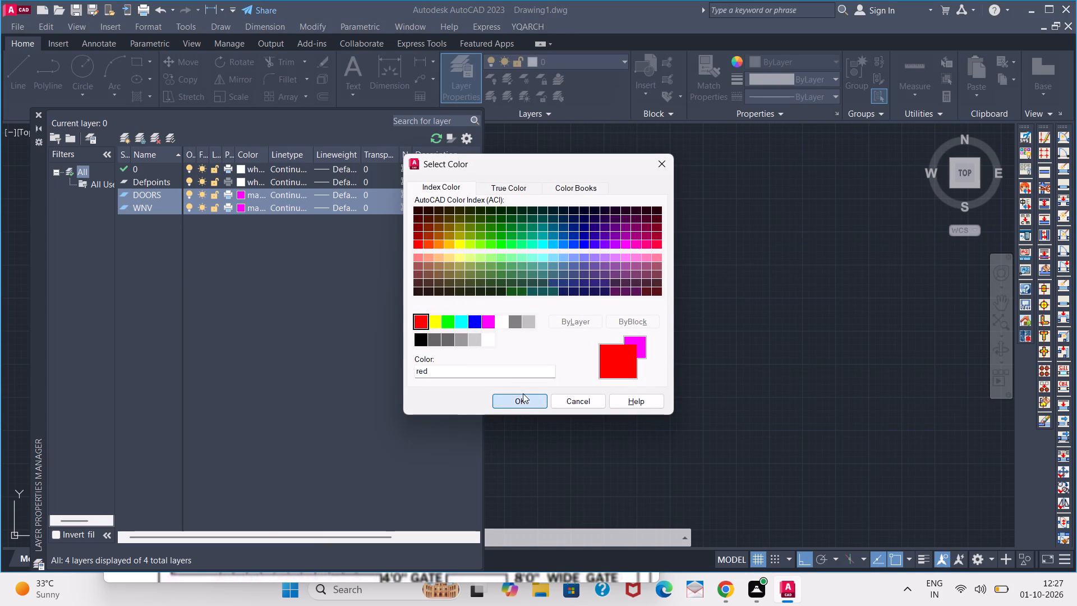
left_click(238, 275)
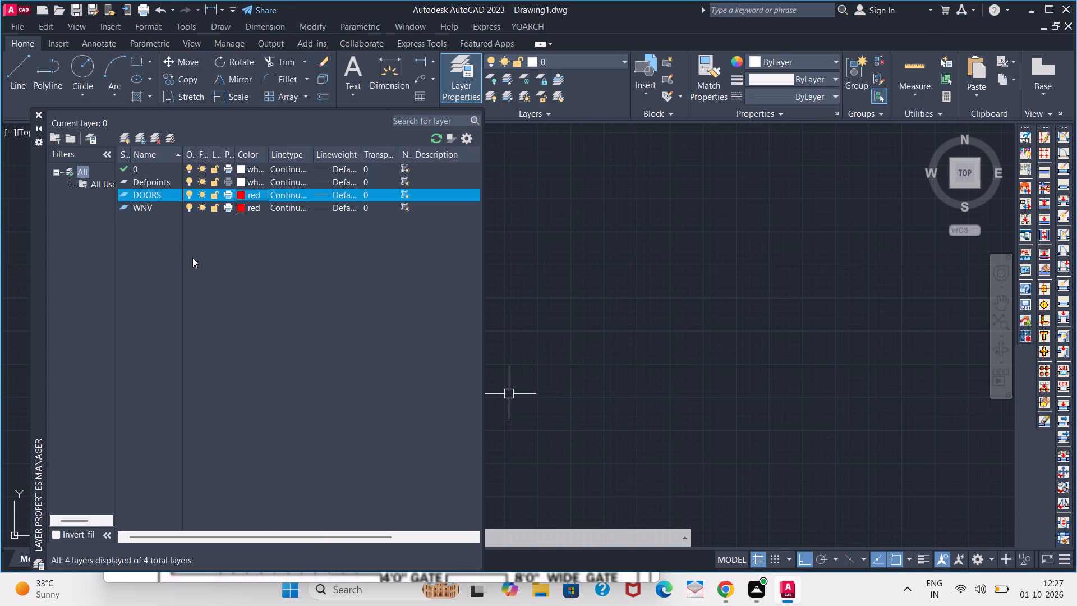
Set the colour of the WNV layer alone to magenta.
left_click(243, 204)
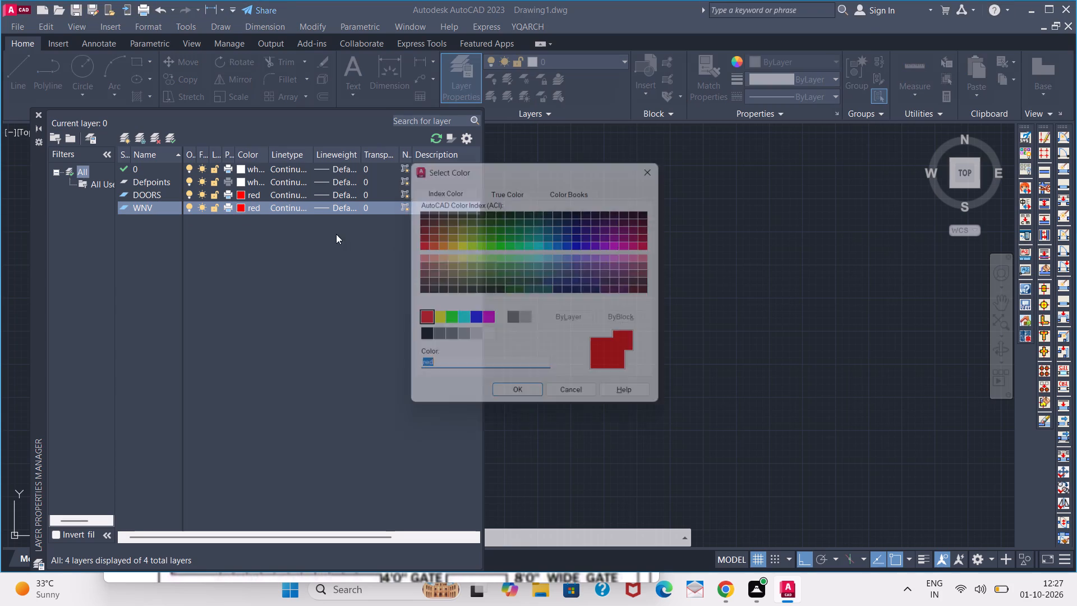
left_click(491, 324)
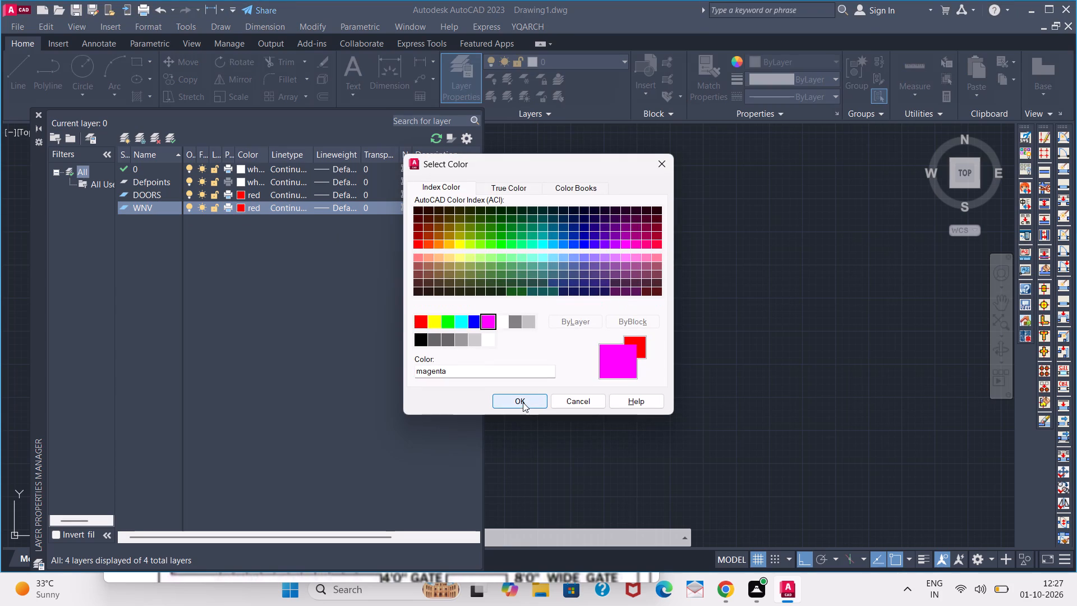
left_click(523, 398)
left_click(292, 316)
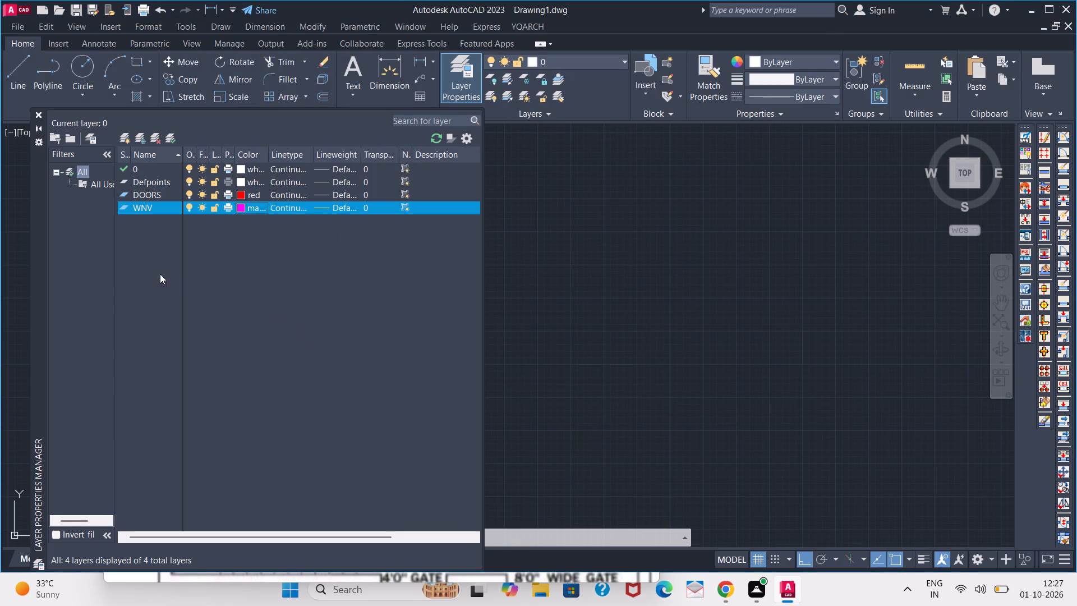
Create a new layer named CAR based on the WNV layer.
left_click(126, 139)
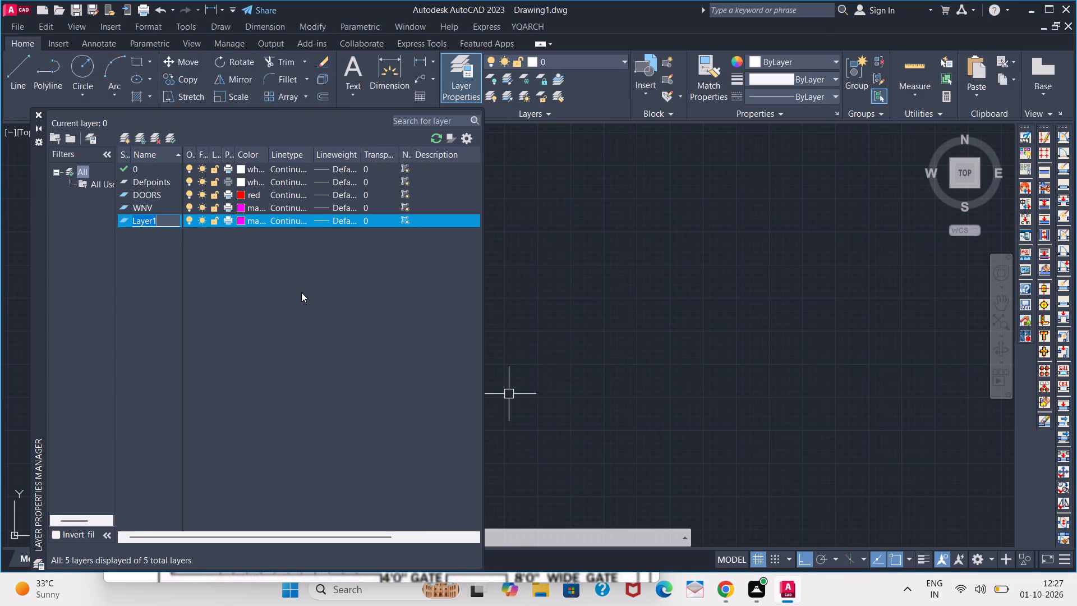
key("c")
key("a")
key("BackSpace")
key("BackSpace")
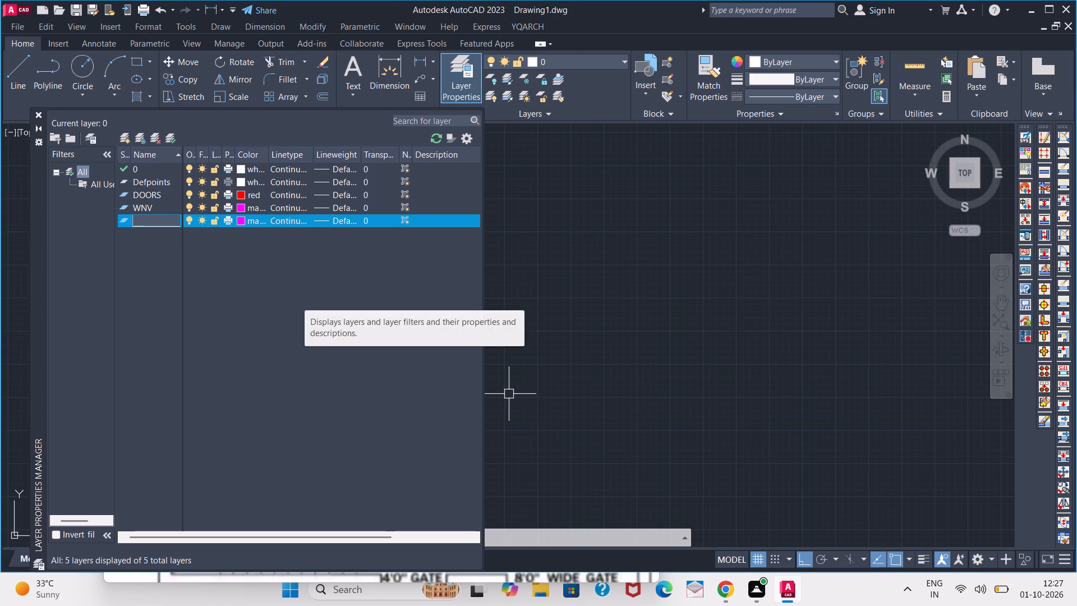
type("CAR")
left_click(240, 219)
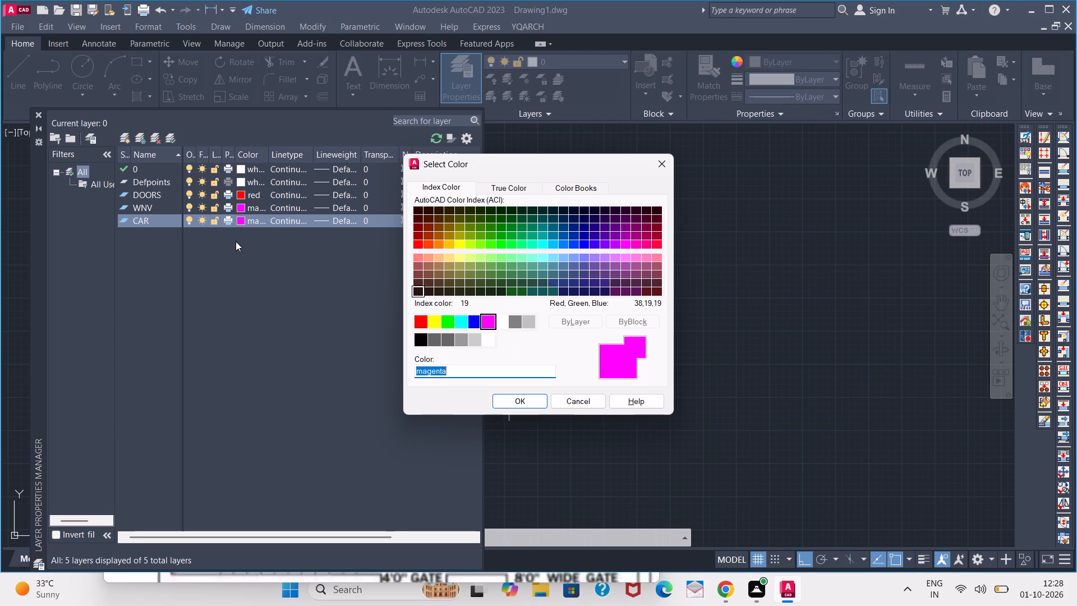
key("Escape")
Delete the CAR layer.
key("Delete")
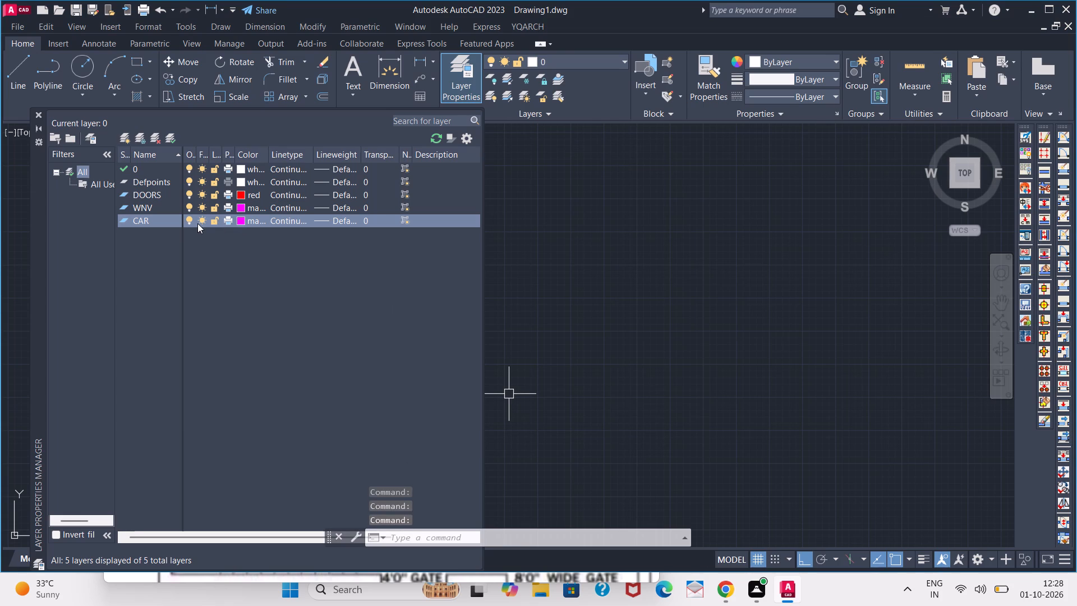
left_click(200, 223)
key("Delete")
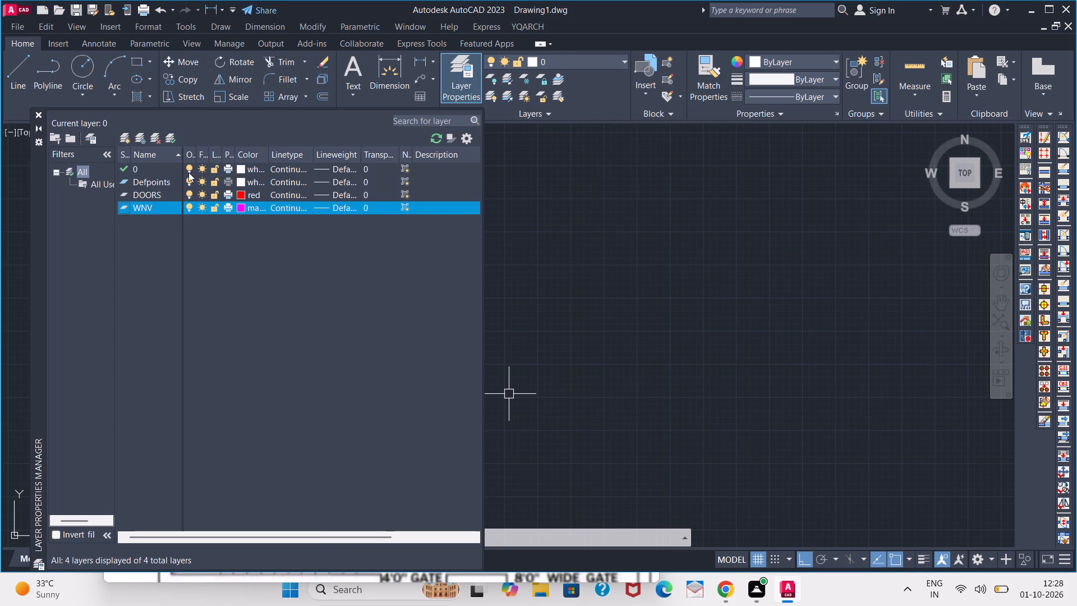
Create a new layer named CAR based on layer 0 and close the layer manager.
left_click(170, 173)
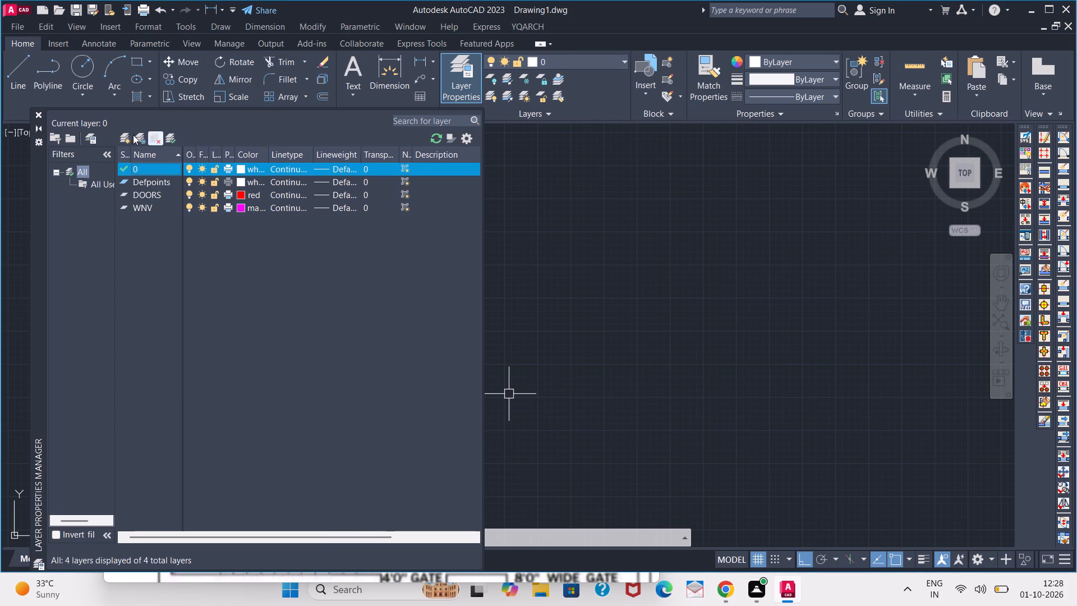
left_click(131, 134)
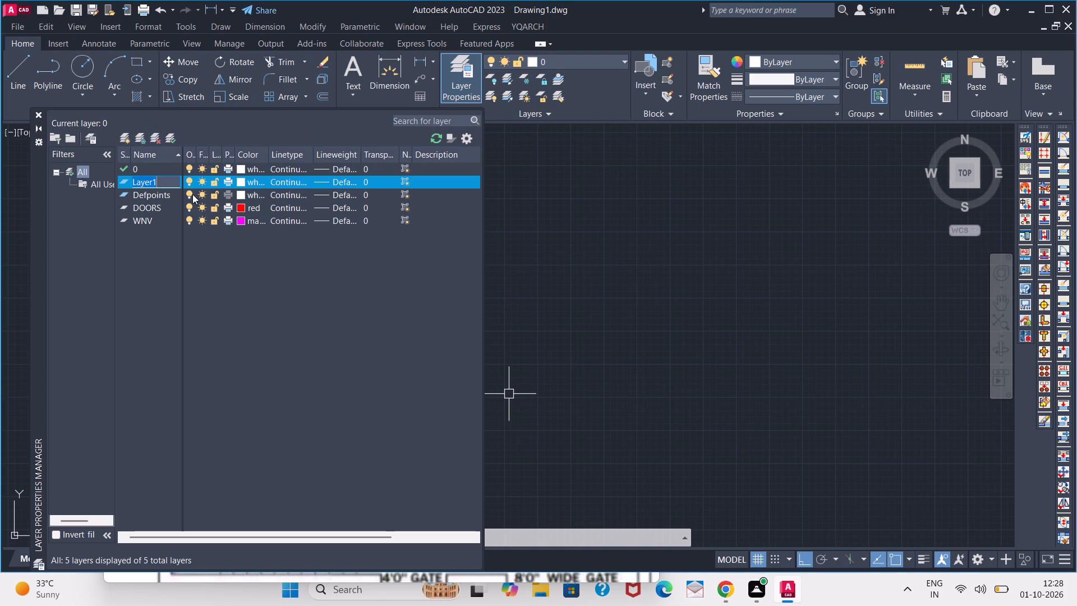
type("CAR")
left_click(204, 270)
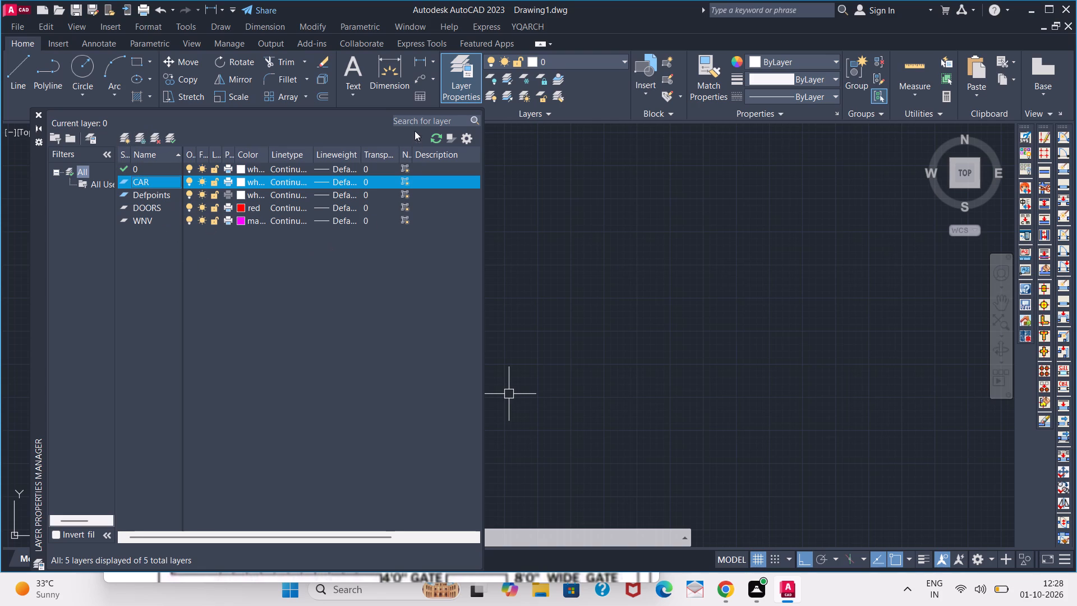
left_click(37, 117)
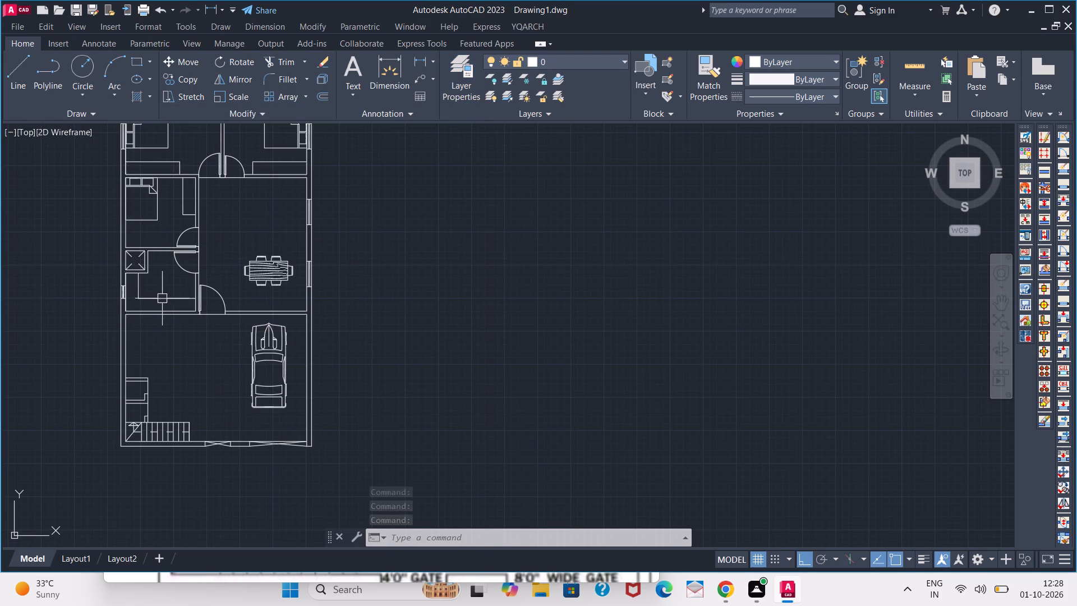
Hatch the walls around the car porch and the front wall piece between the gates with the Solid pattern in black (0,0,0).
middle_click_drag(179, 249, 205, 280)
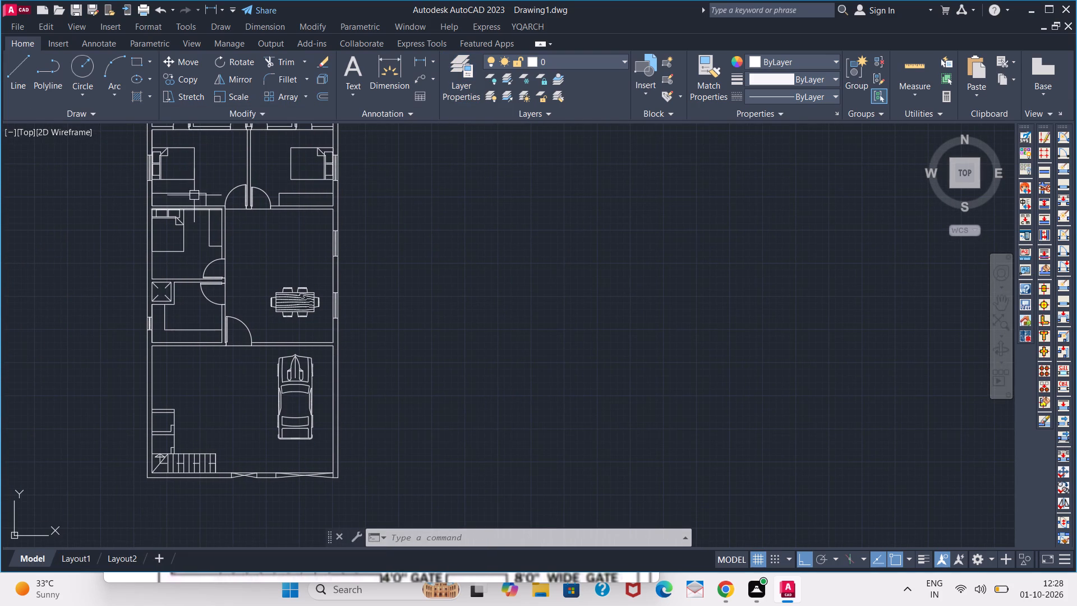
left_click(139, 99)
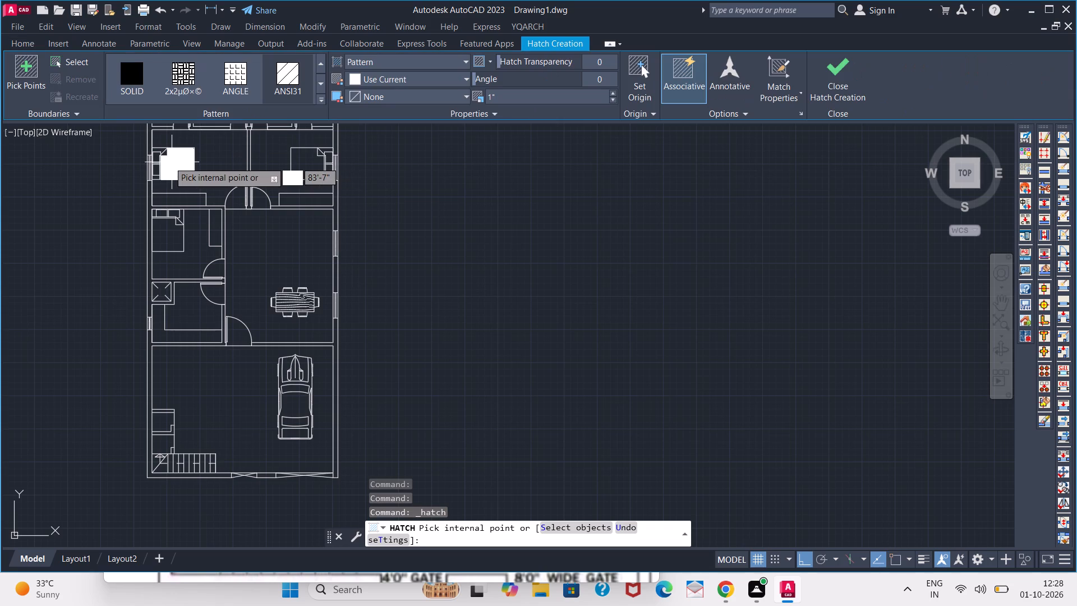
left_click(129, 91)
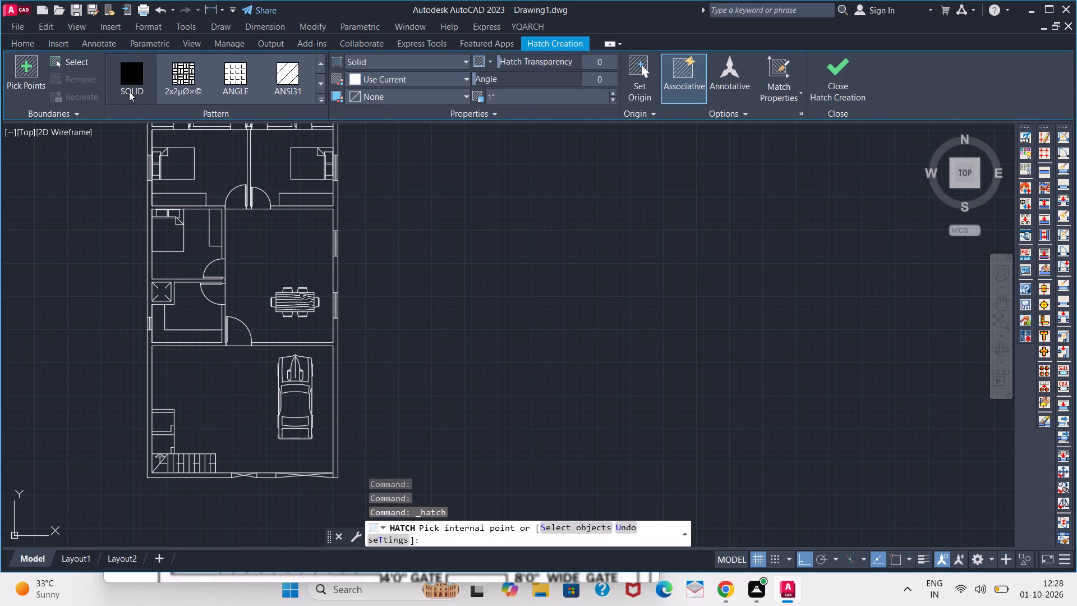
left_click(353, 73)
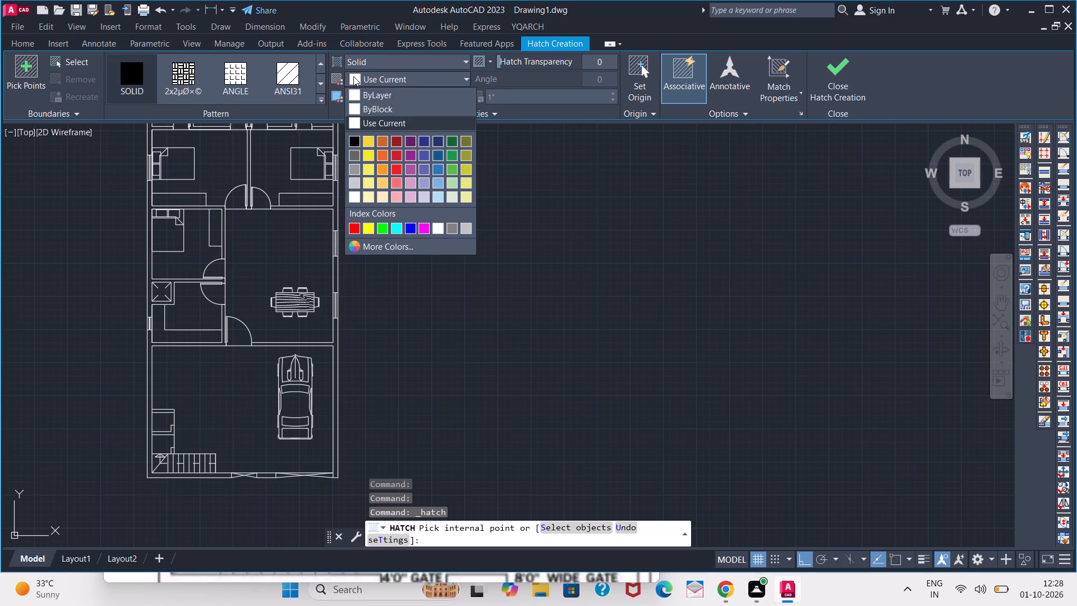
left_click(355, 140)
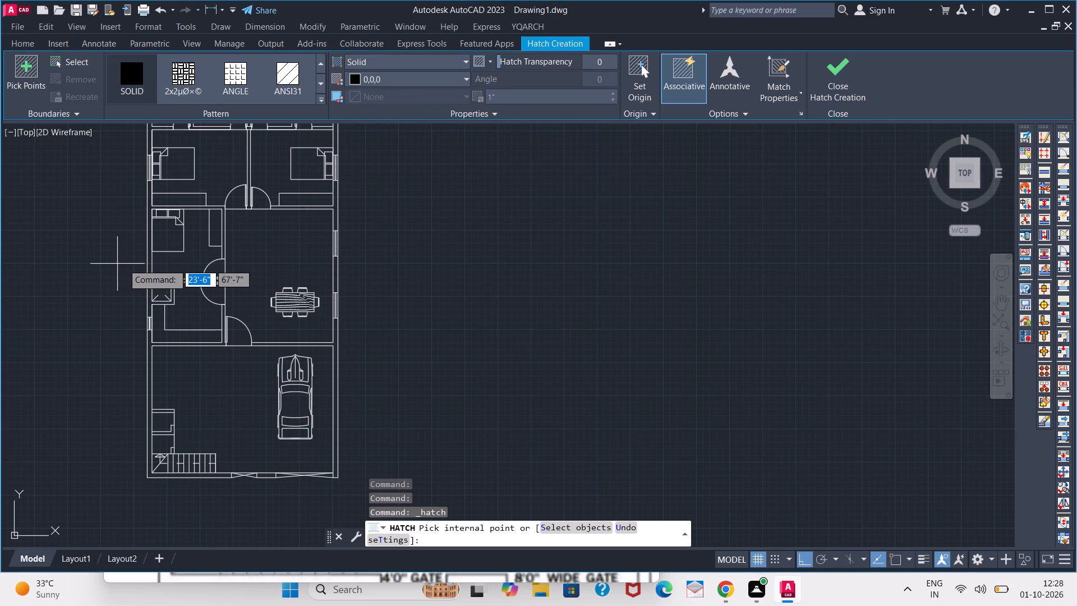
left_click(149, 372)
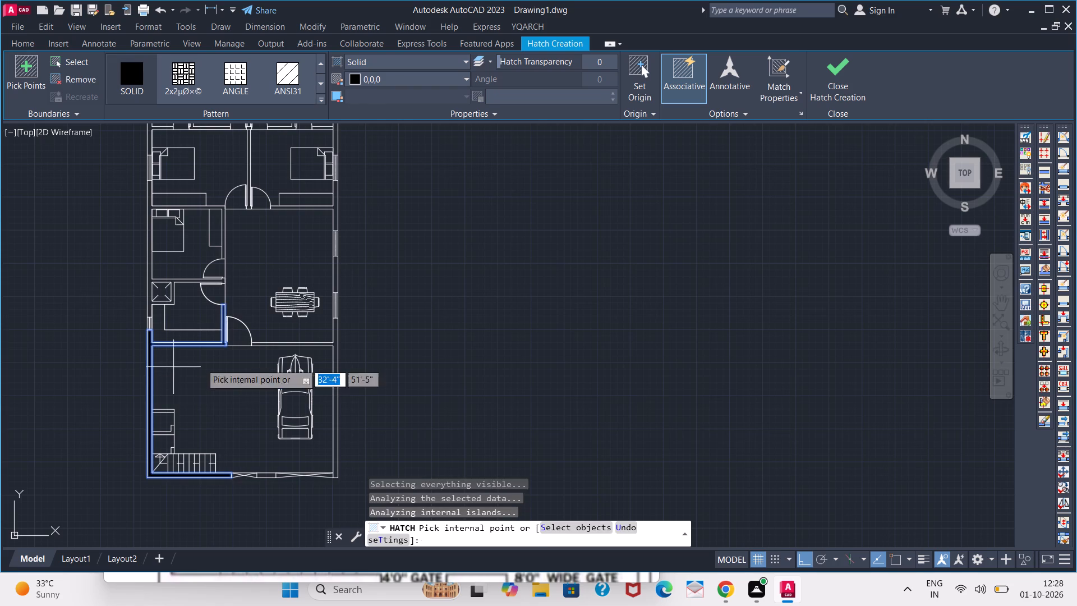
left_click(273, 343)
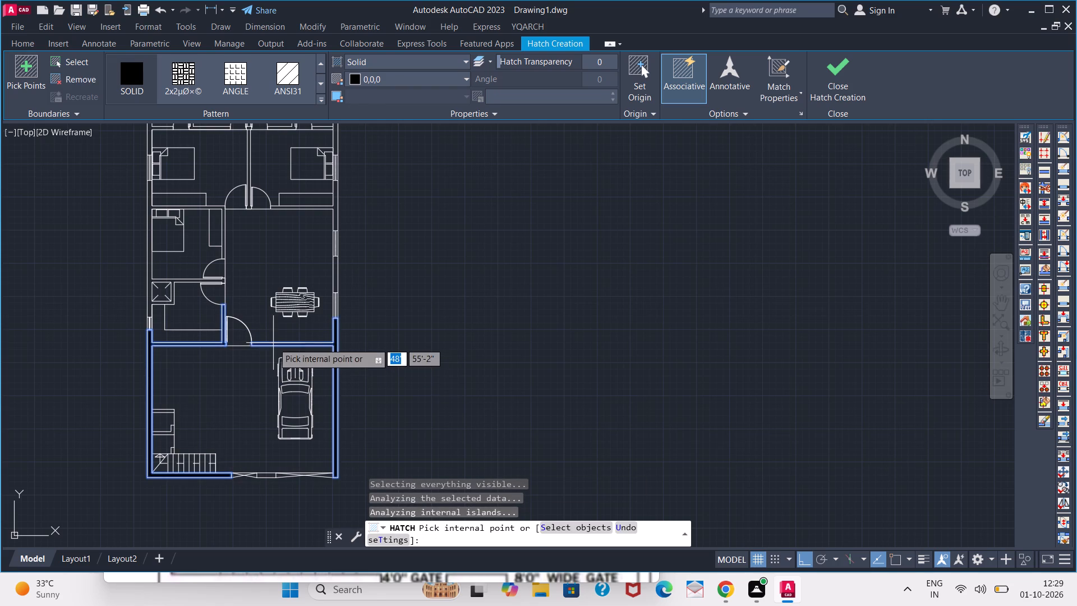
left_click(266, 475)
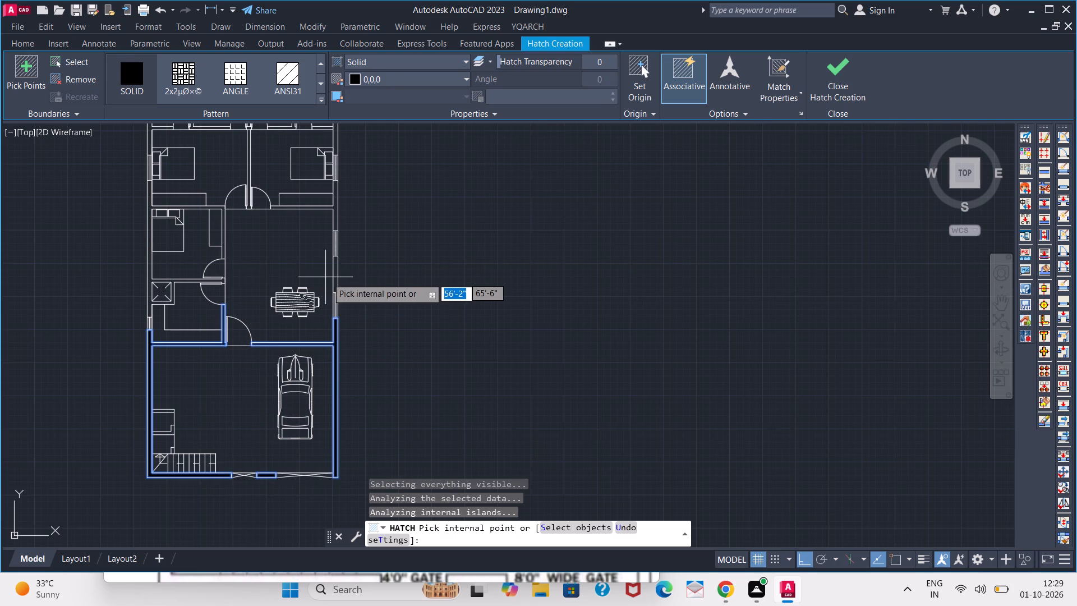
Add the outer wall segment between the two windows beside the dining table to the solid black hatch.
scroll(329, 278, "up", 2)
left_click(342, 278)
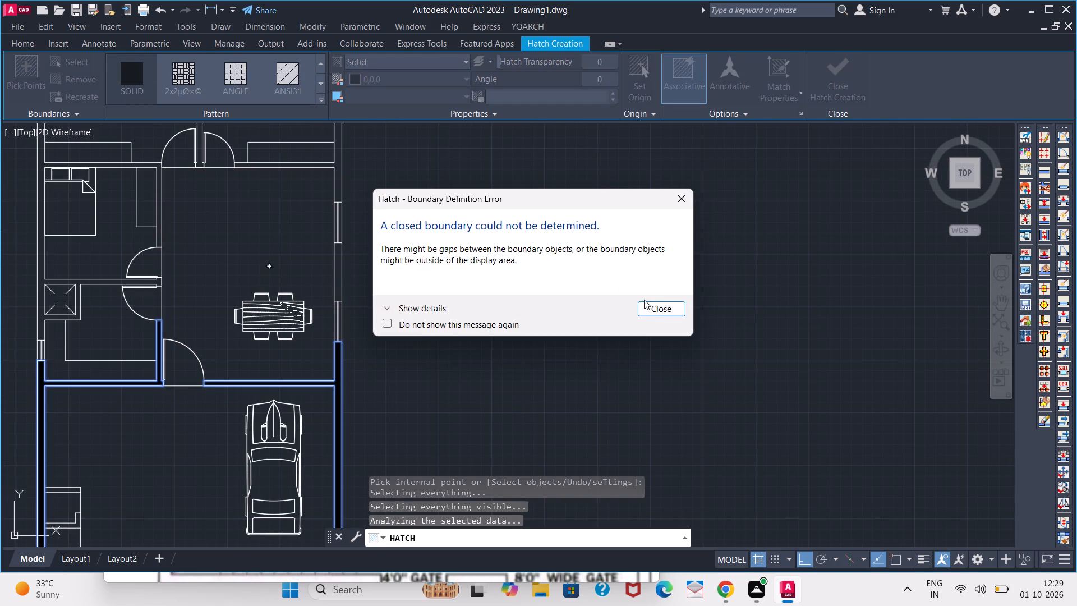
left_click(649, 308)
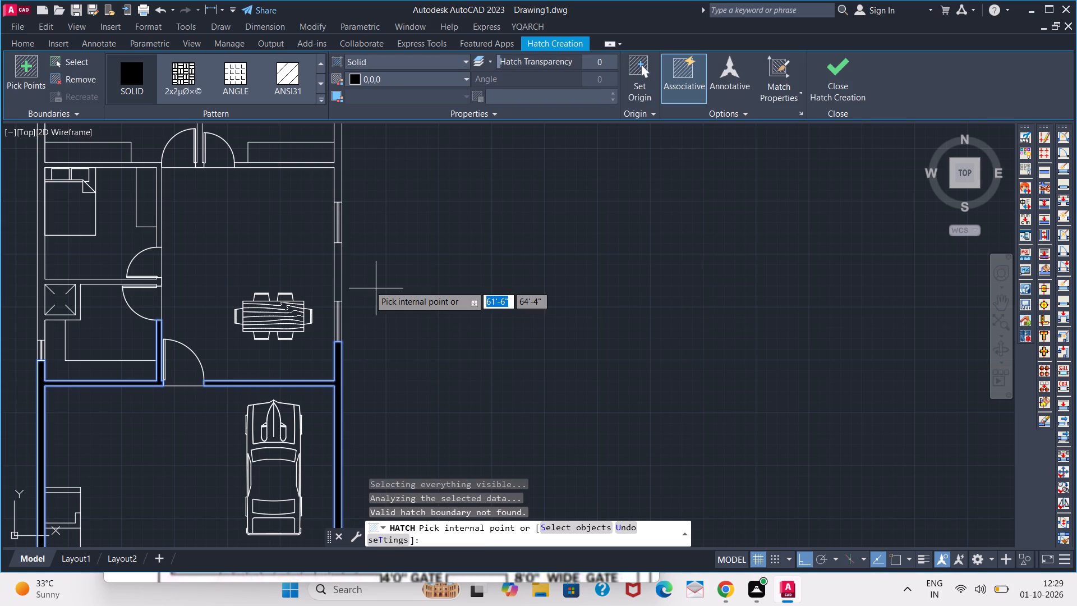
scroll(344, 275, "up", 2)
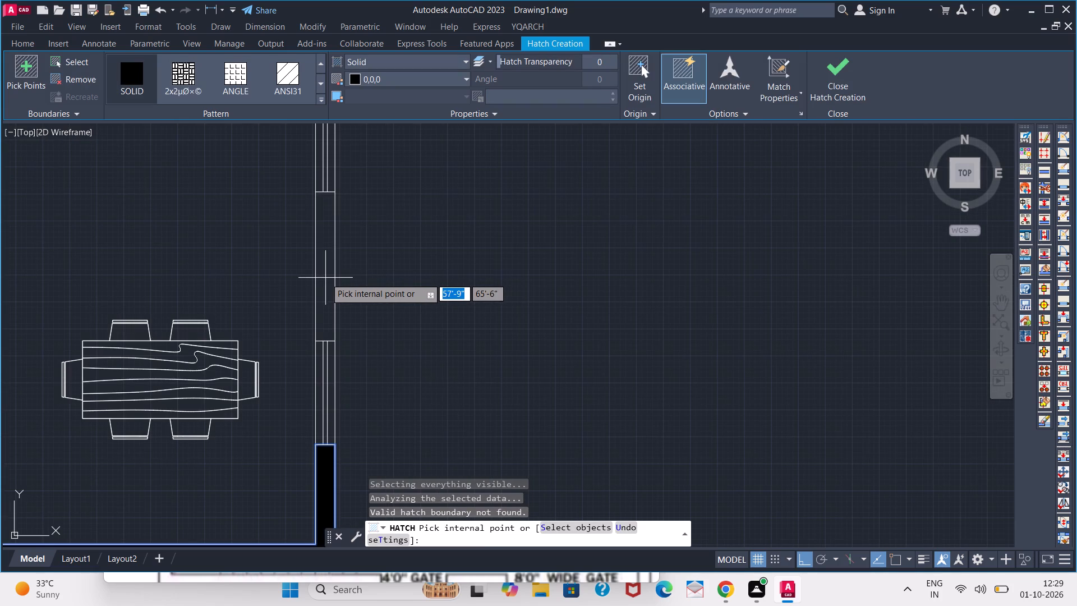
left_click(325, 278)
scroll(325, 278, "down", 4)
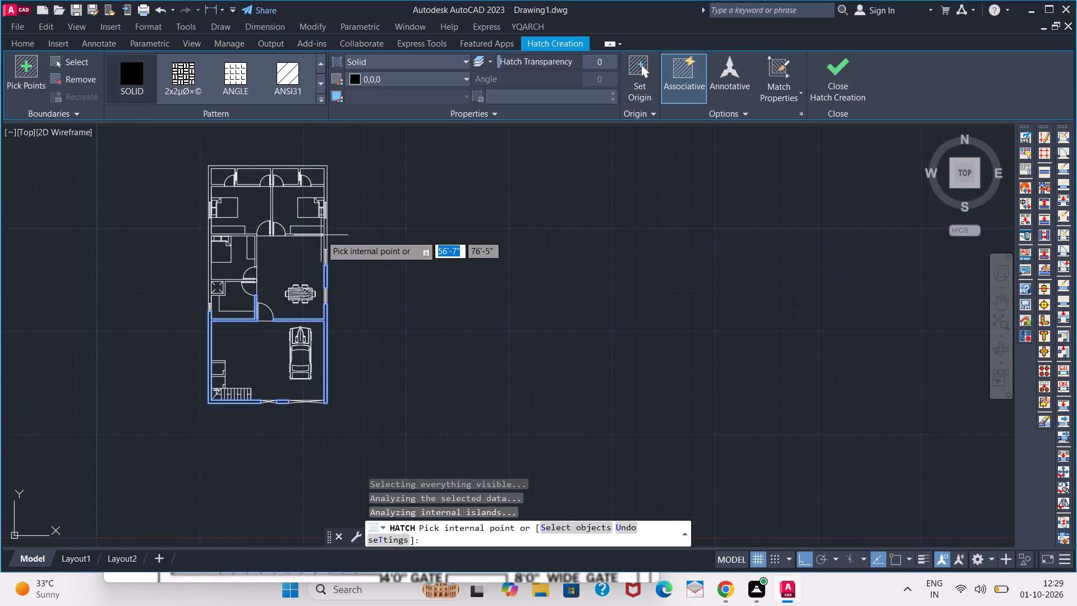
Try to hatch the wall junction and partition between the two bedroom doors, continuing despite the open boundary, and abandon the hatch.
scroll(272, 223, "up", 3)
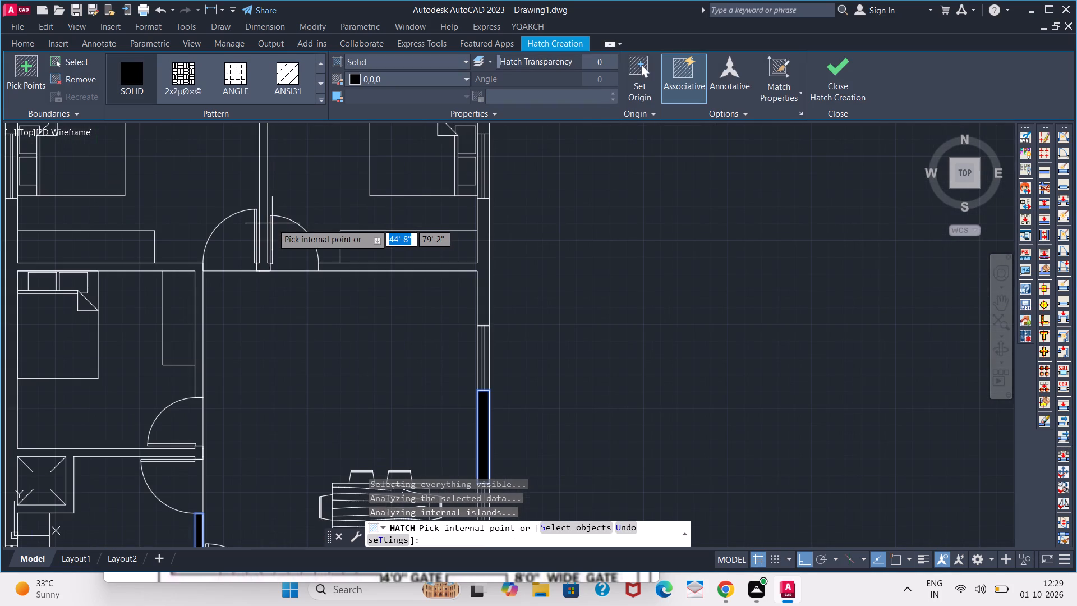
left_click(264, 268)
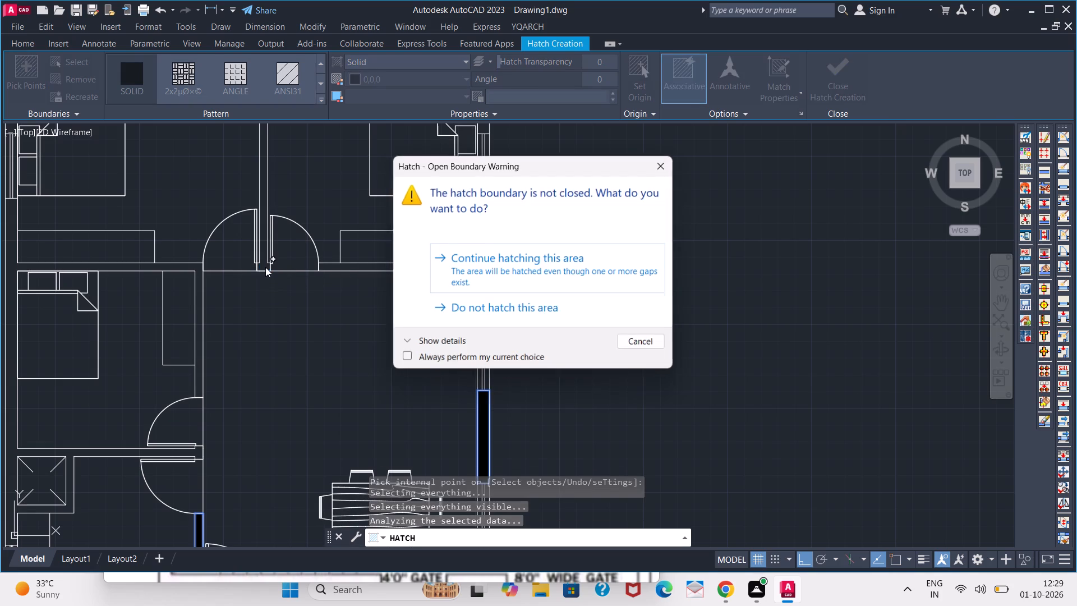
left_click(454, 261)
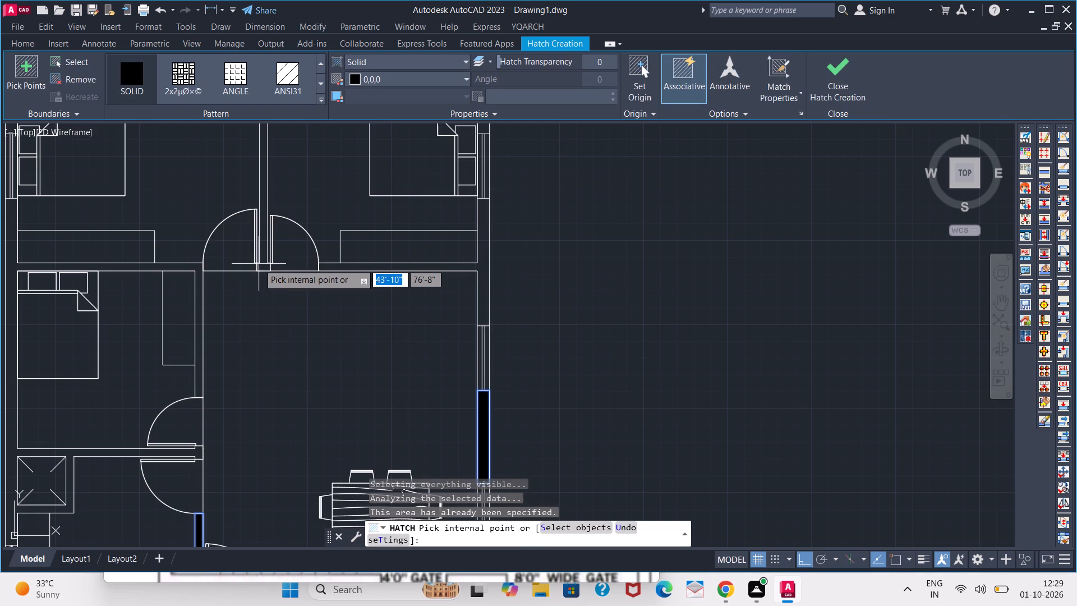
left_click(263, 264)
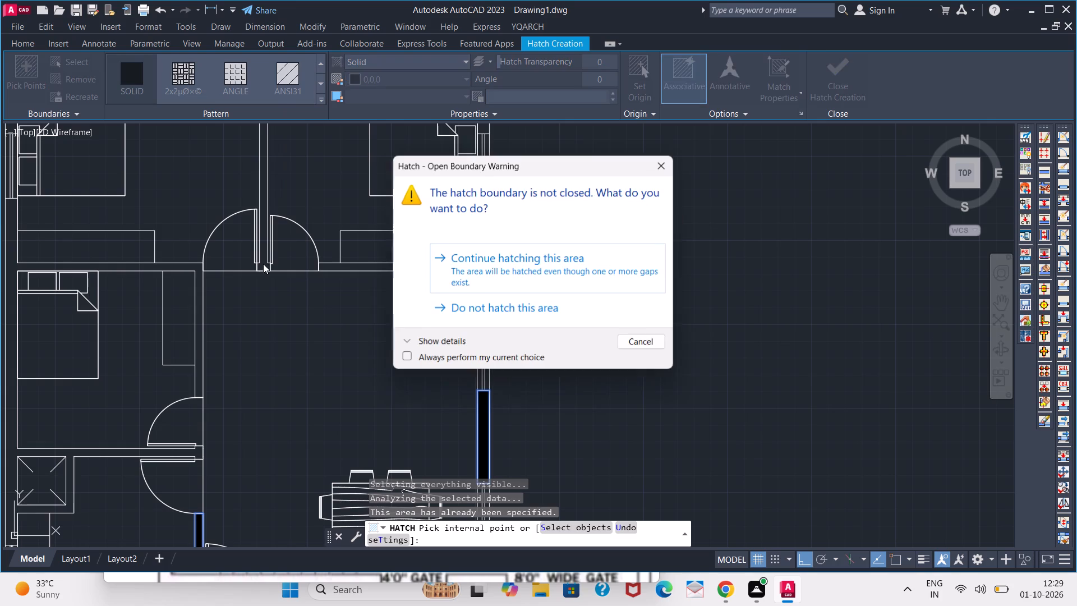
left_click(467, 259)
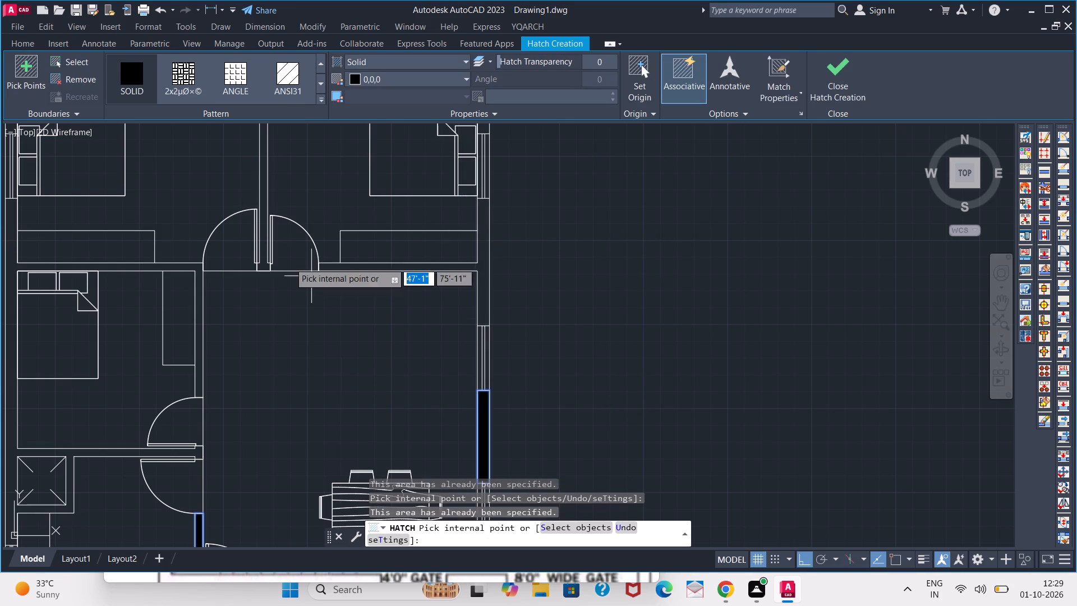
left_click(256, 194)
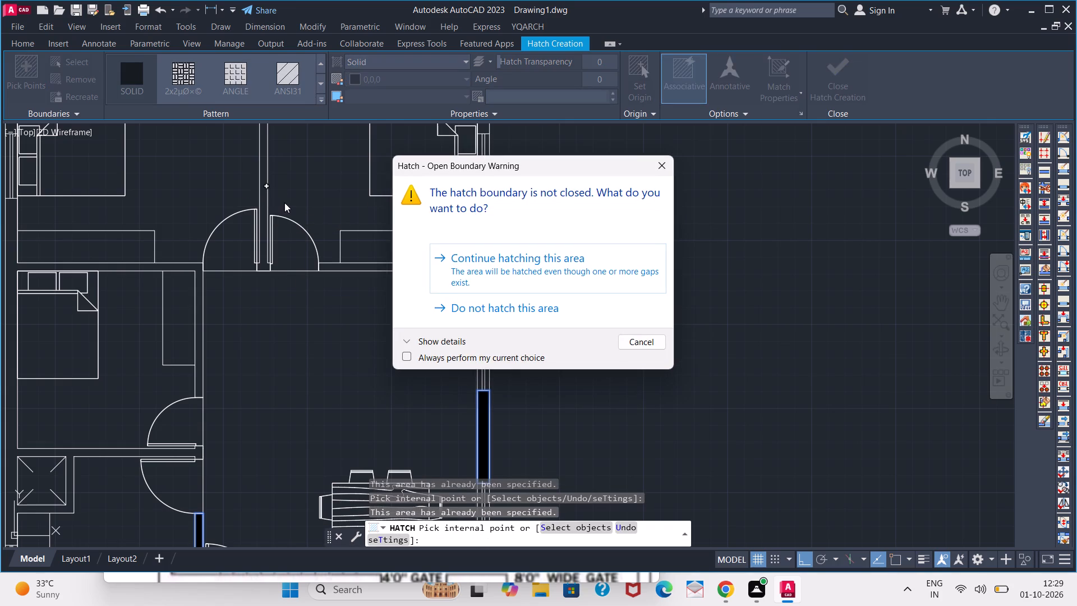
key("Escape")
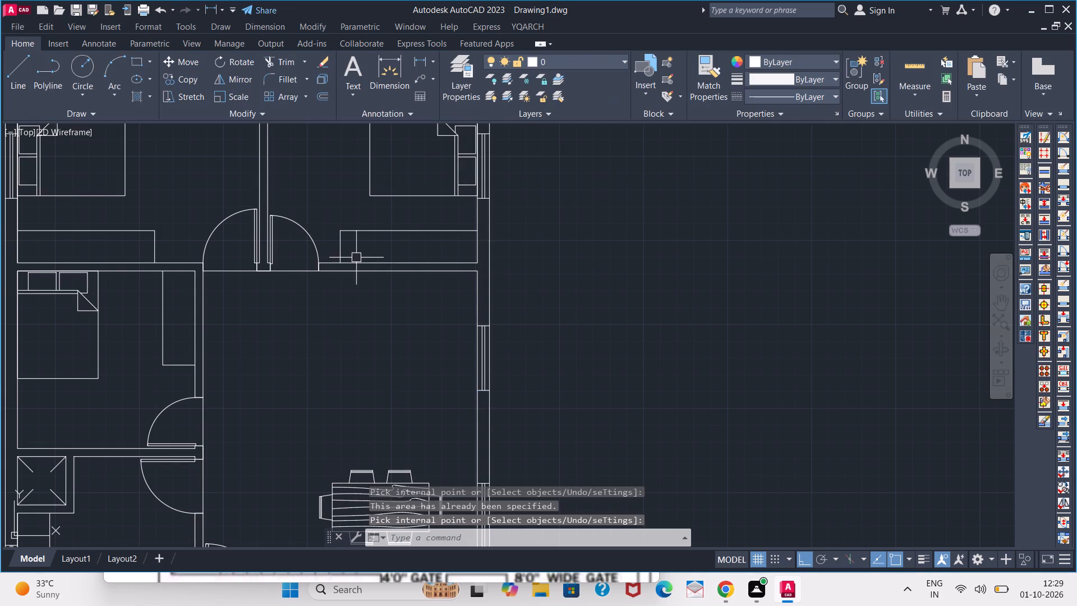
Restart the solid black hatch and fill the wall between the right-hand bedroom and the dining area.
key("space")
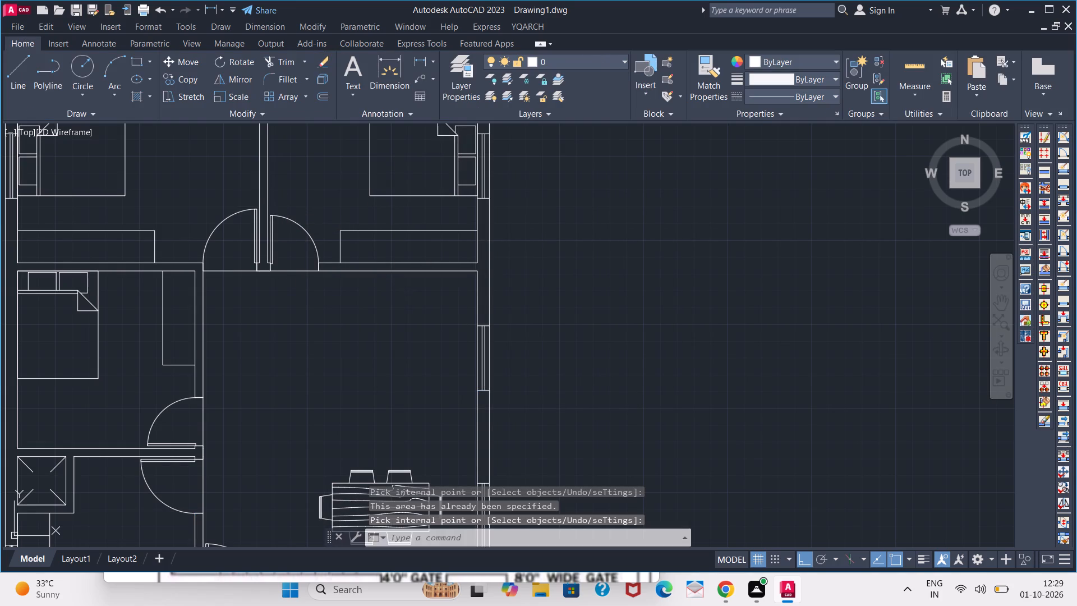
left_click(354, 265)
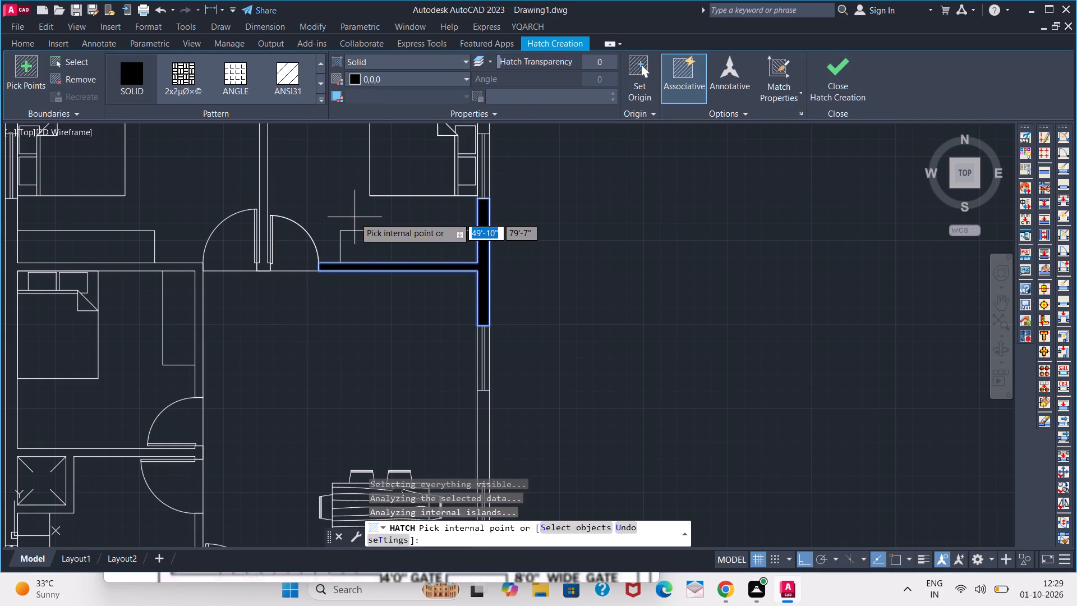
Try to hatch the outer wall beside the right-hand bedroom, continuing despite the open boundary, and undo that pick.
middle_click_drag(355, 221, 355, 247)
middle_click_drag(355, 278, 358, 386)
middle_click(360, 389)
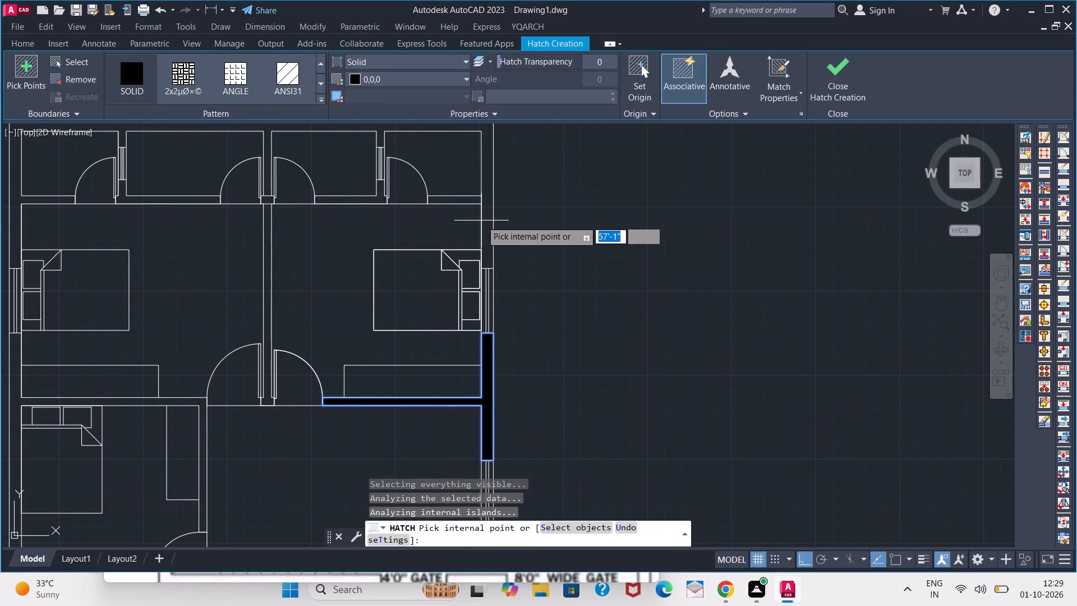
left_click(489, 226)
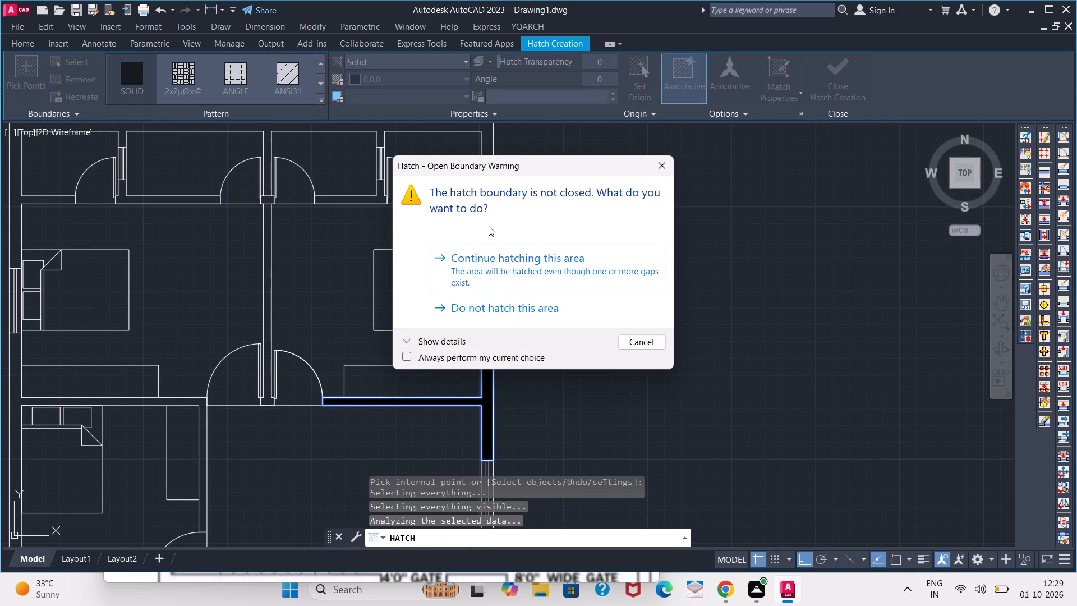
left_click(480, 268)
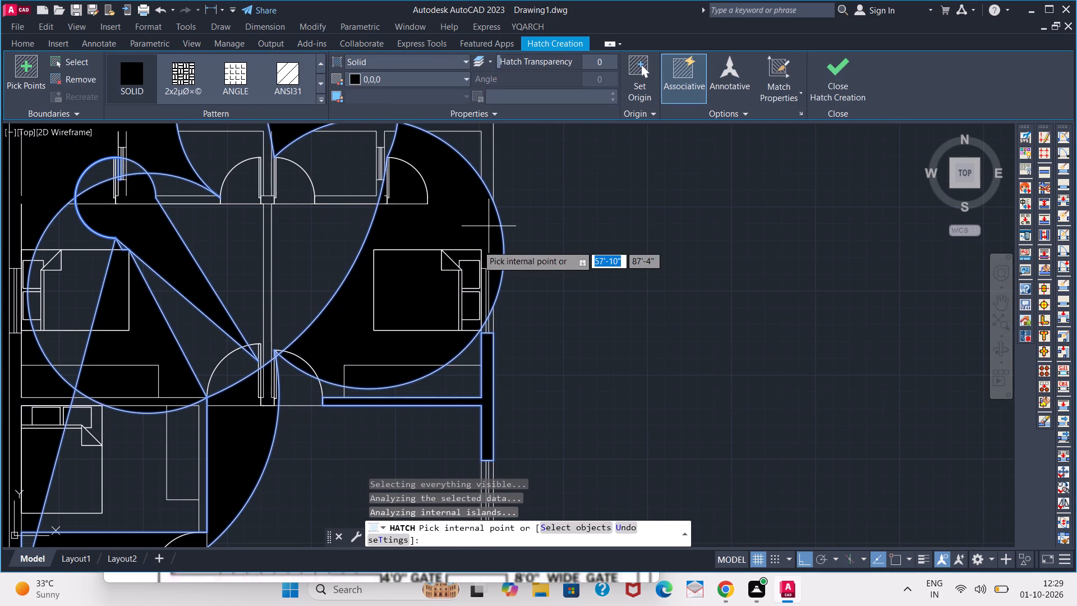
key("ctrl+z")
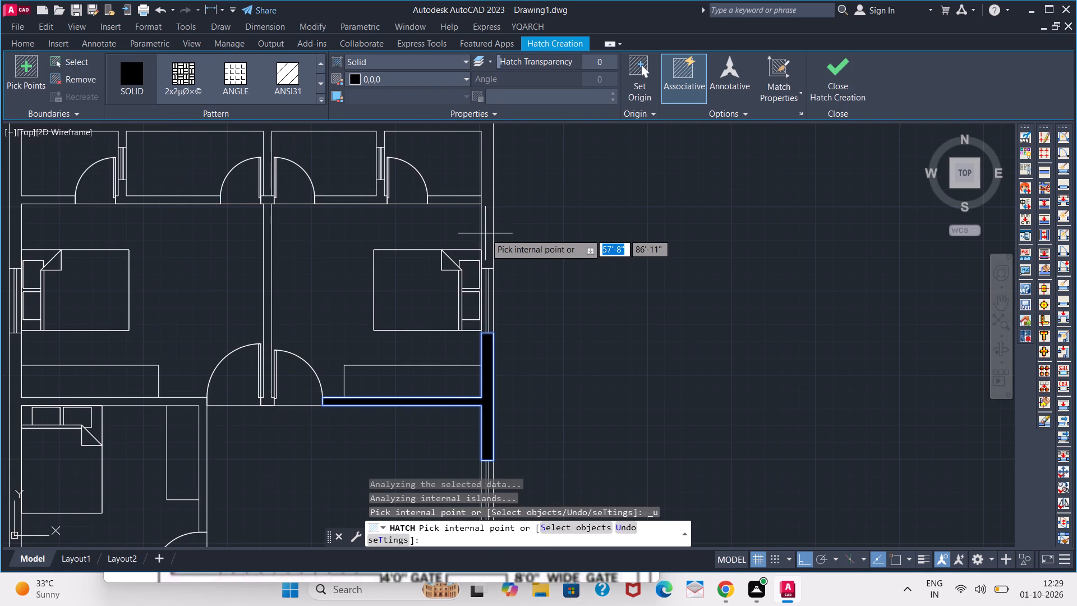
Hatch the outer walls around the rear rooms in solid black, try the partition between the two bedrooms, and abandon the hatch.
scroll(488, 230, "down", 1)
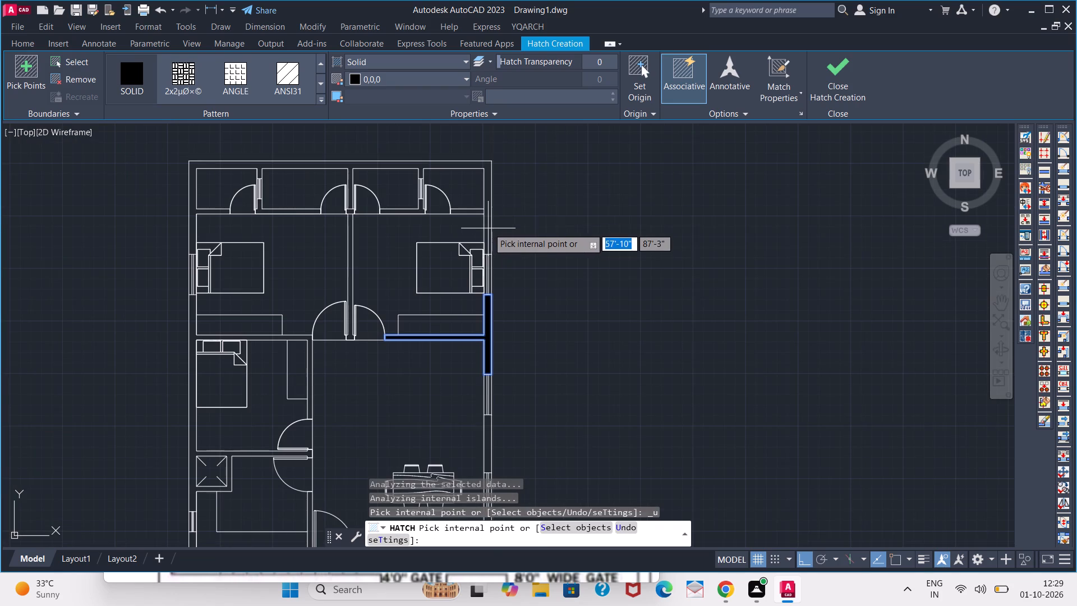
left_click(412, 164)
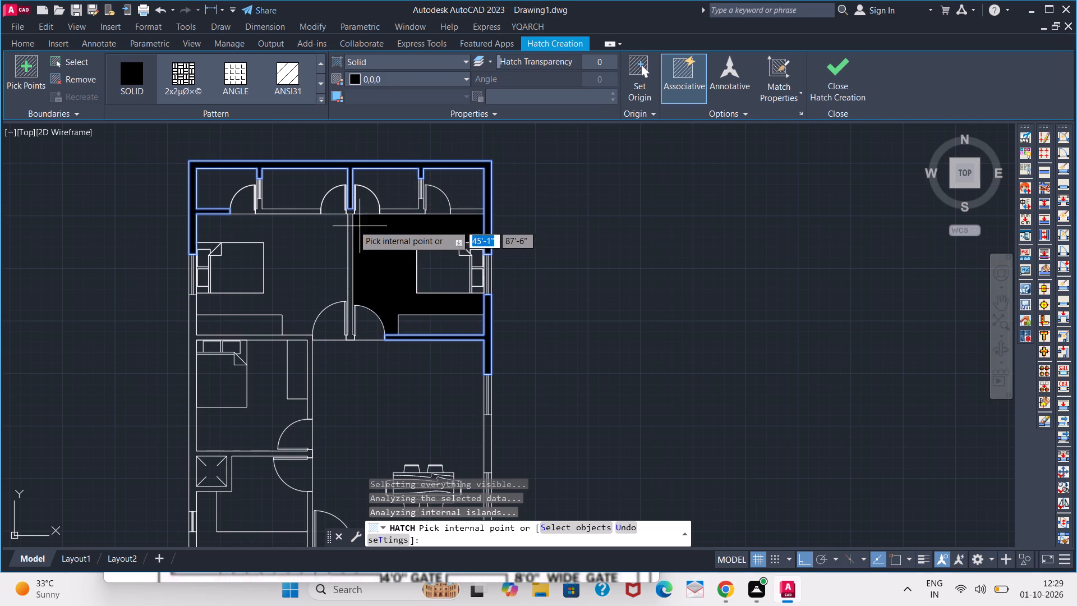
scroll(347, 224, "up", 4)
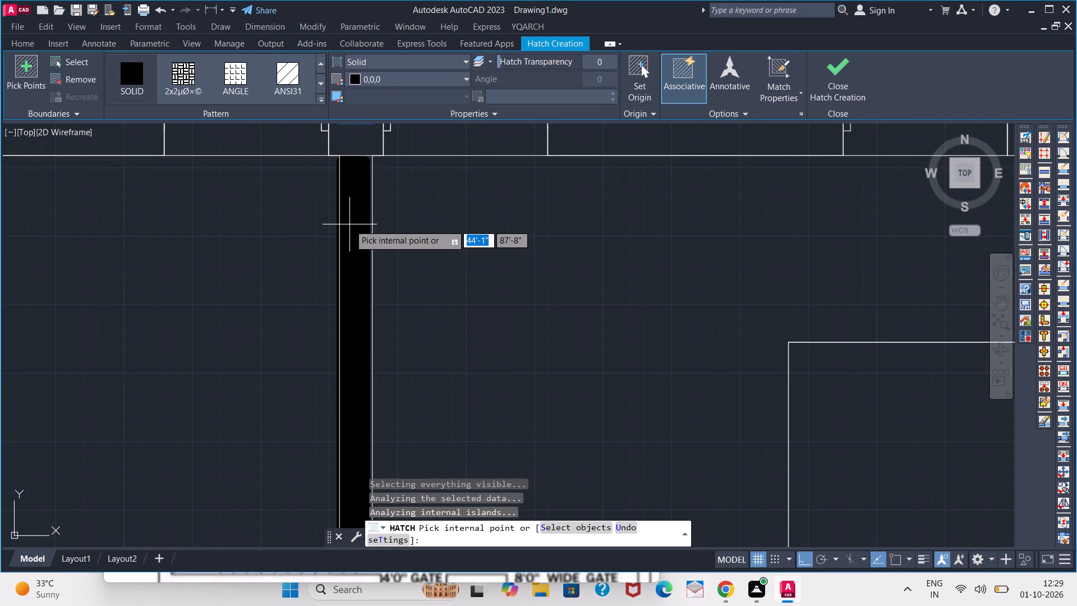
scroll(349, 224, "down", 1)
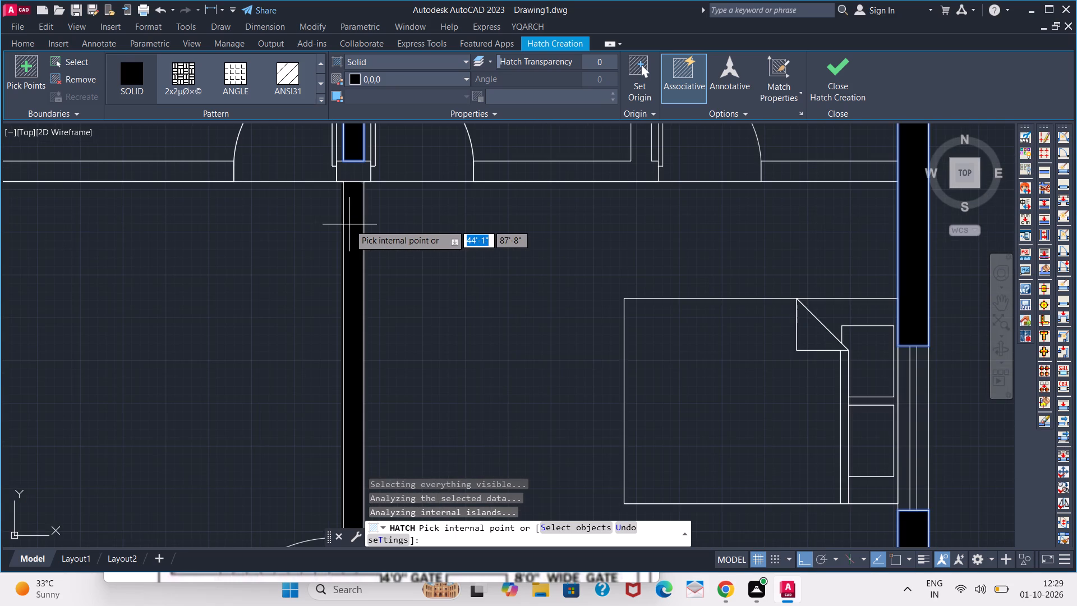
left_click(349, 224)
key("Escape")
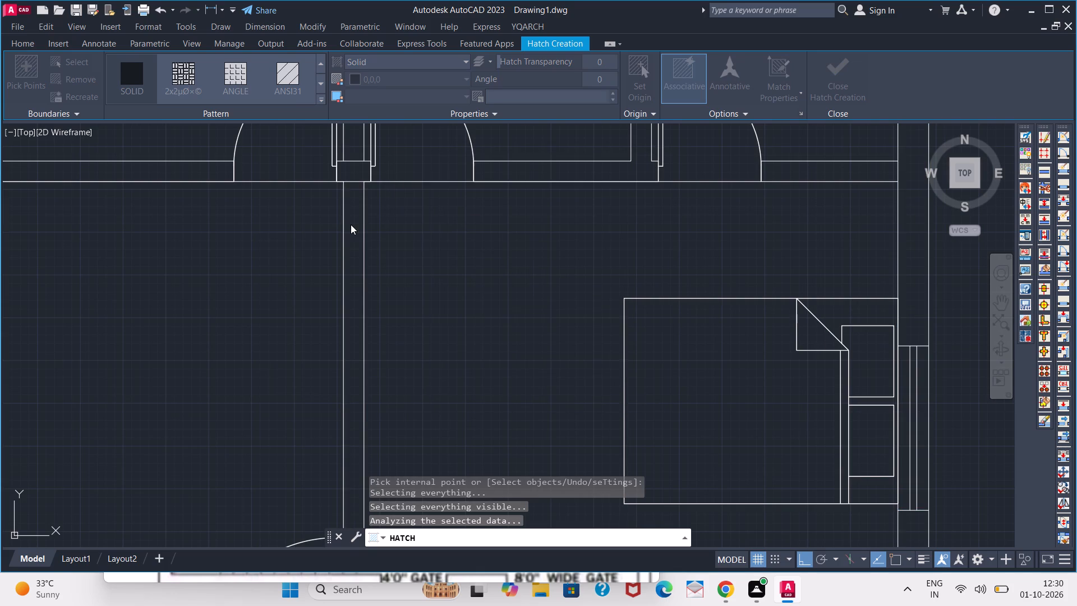
Undo the recent actions one after another, back through the hatch attempts and the latest layer changes.
scroll(353, 196, "down", 3)
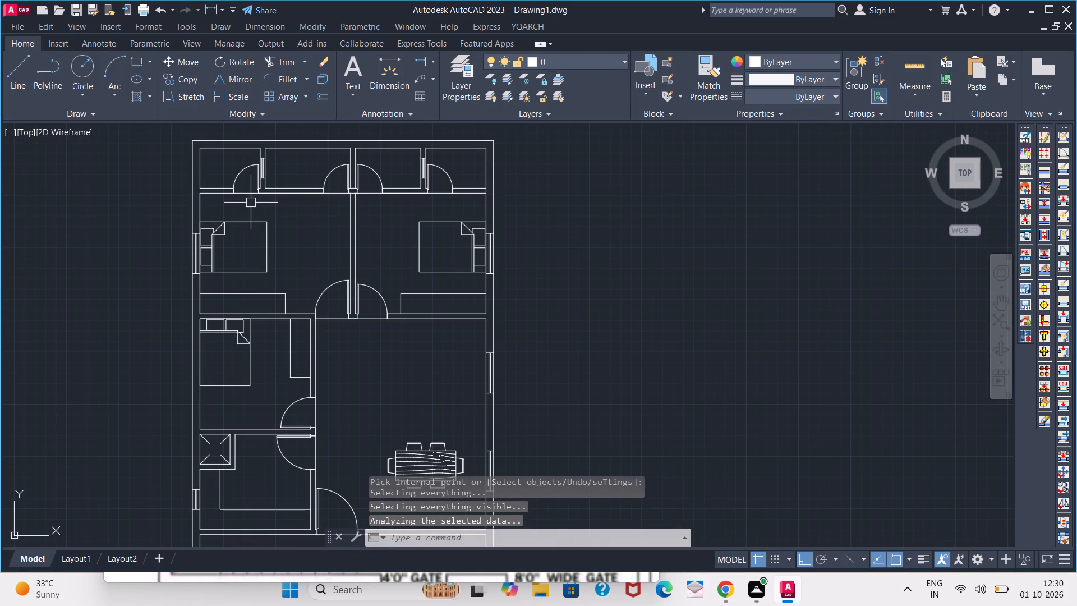
scroll(246, 212, "down", 2)
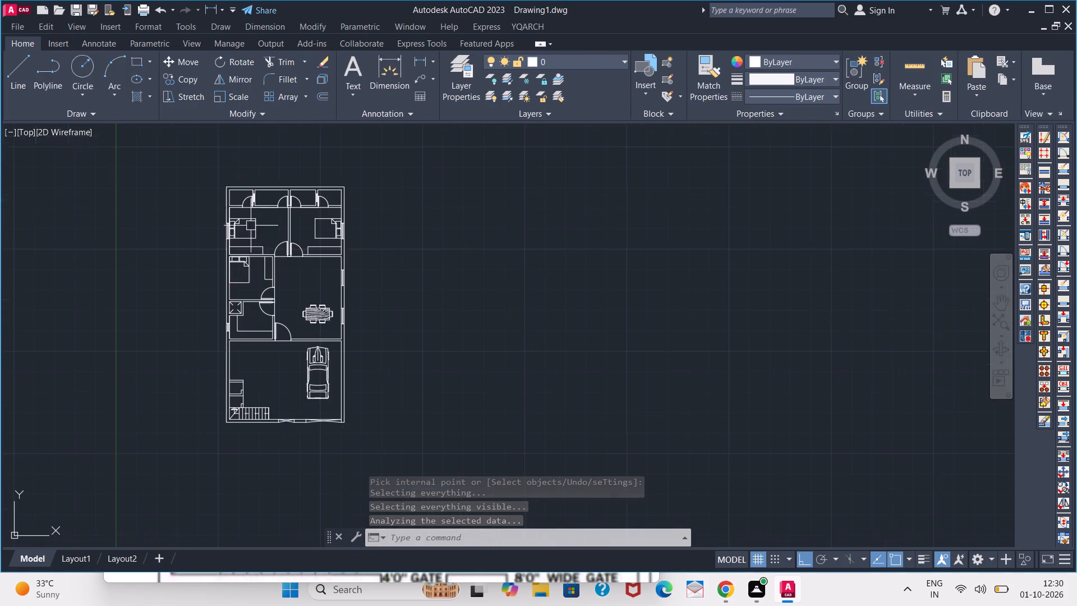
key("ctrl+z")
key("ctrl+z")
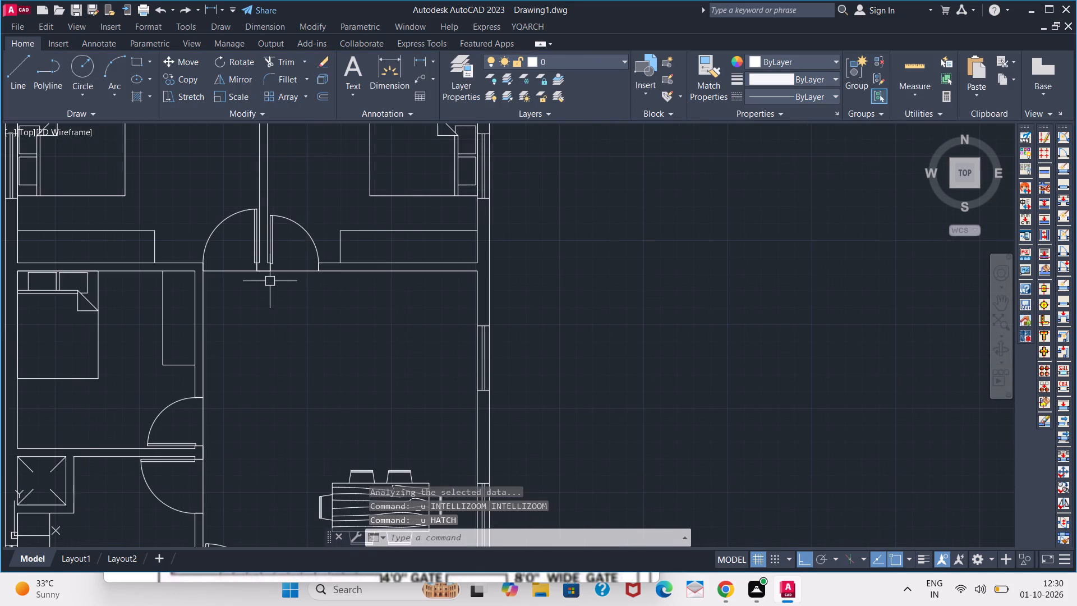
key("ctrl+z")
key("ctrl+z")
key("ctrl+z")
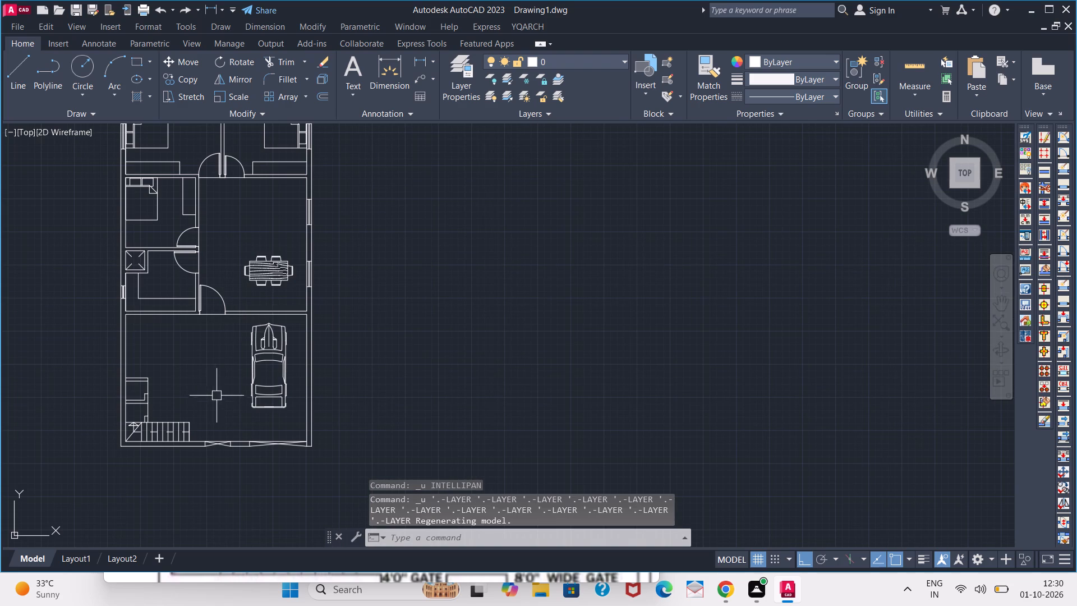
Undo one more group of the earlier layer changes.
key("space")
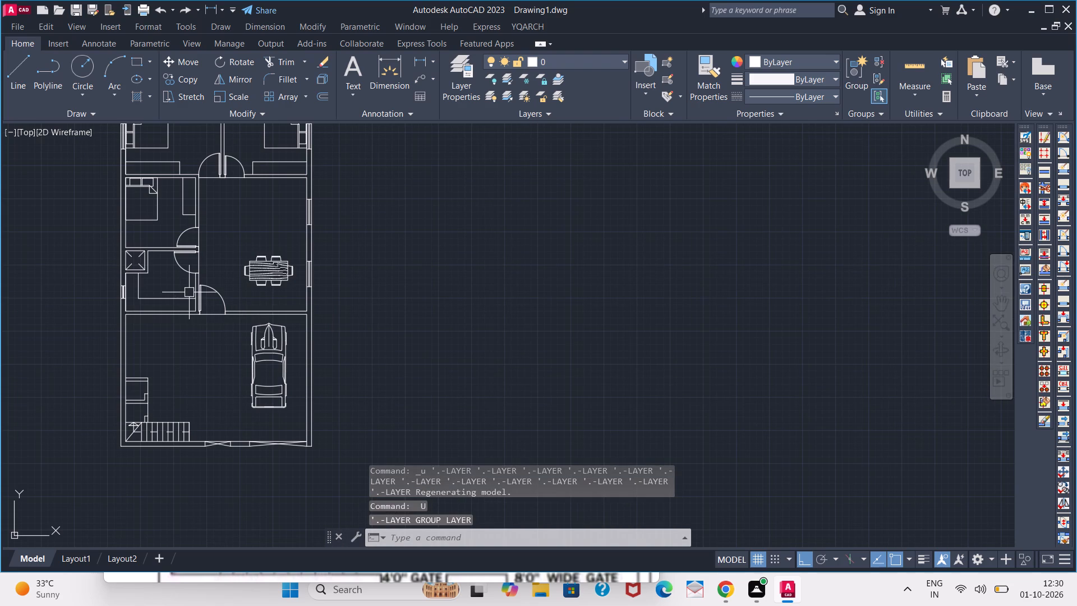
Start a new hatch, undo the first patterned pick, and set it to a solid fill in black (0,0,0).
key("h")
key("space")
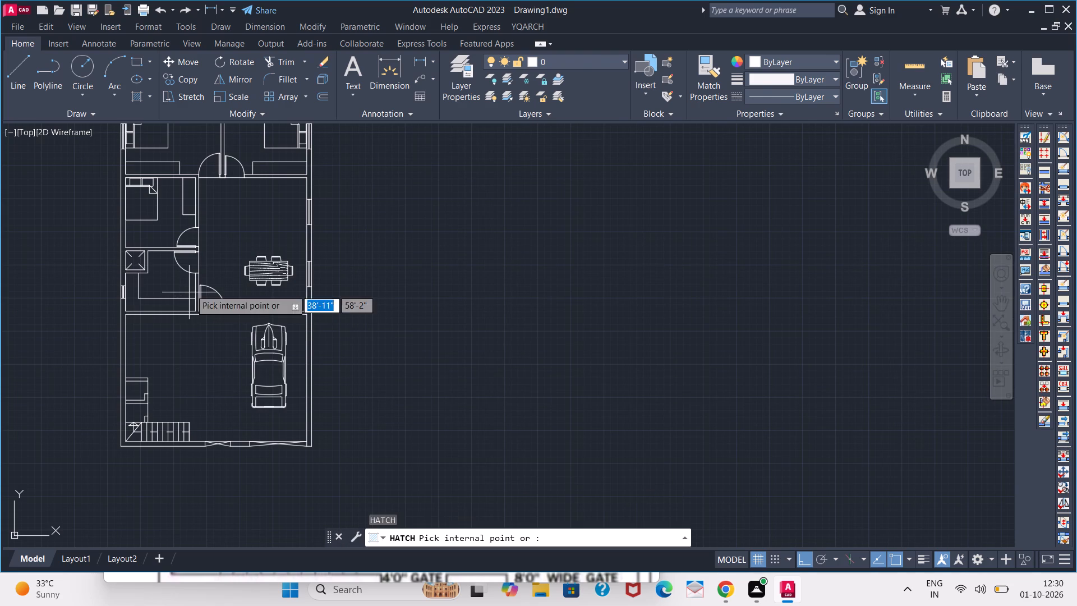
left_click(310, 437)
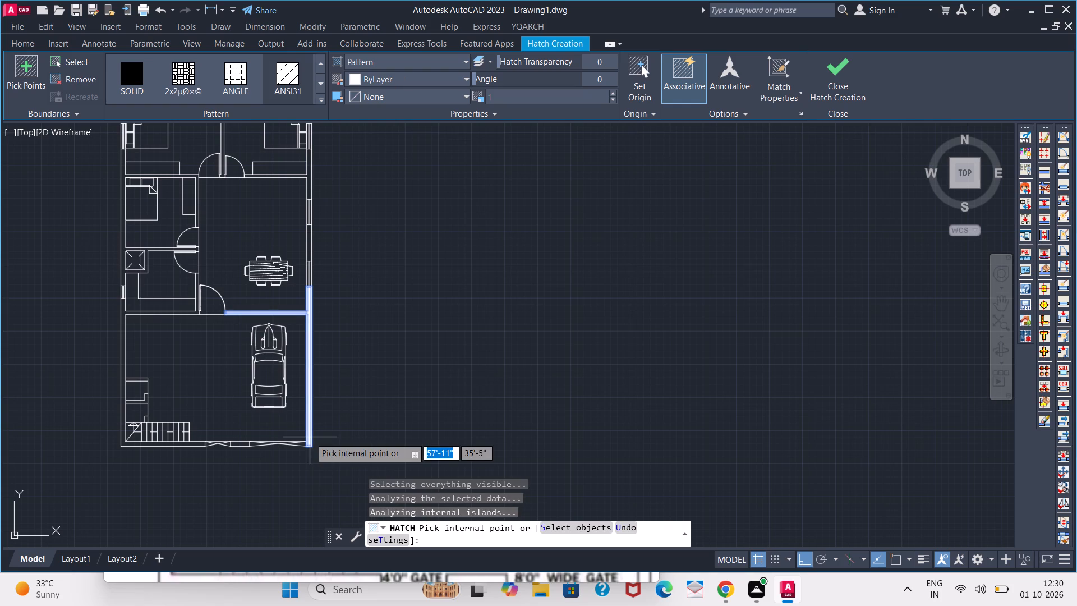
key("ctrl+z")
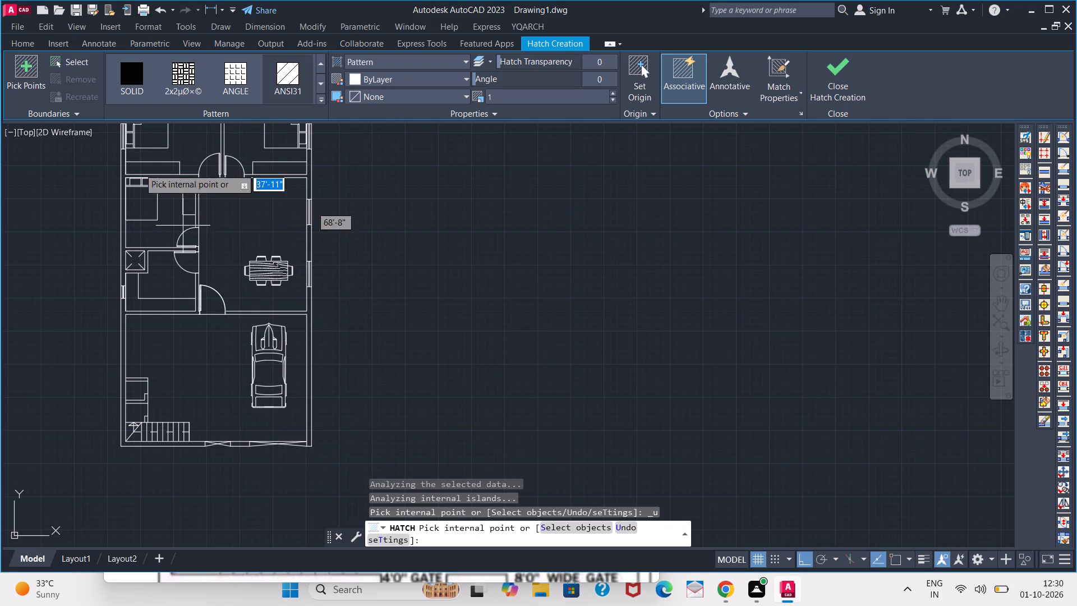
left_click(128, 76)
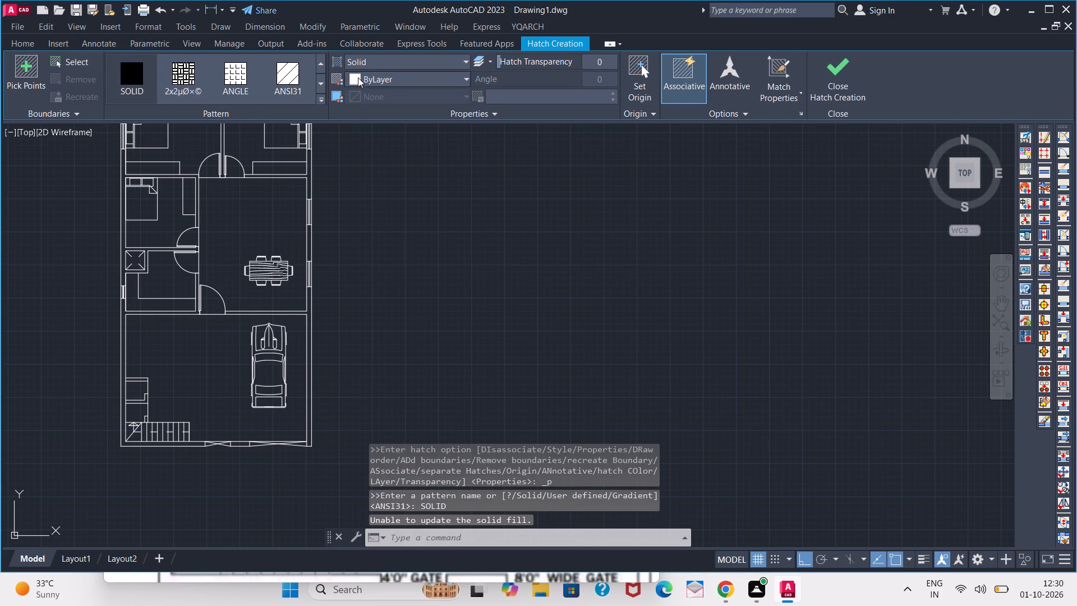
left_click(360, 78)
left_click(355, 127)
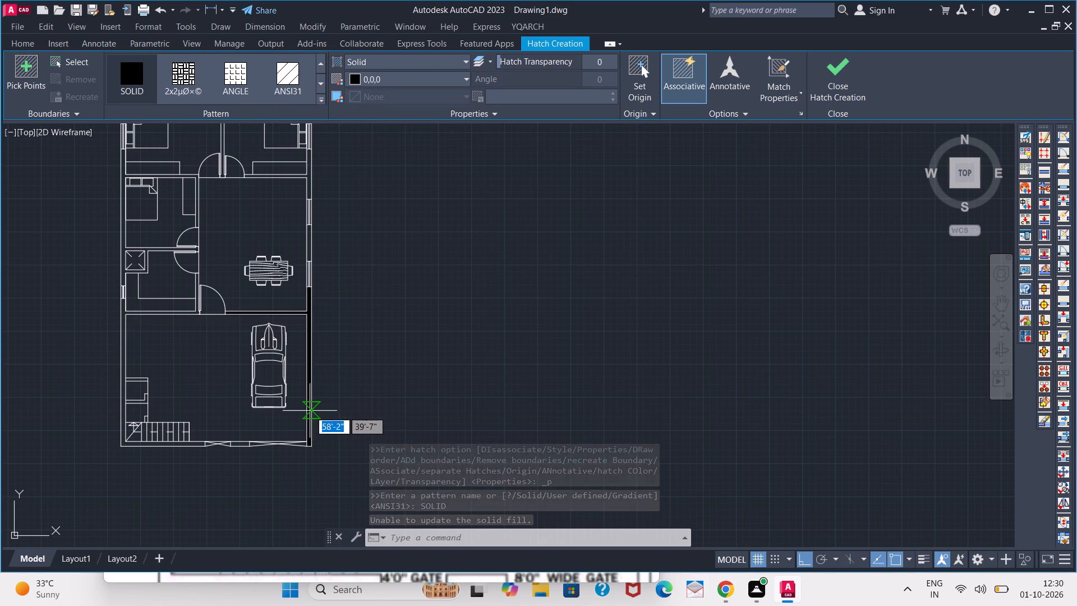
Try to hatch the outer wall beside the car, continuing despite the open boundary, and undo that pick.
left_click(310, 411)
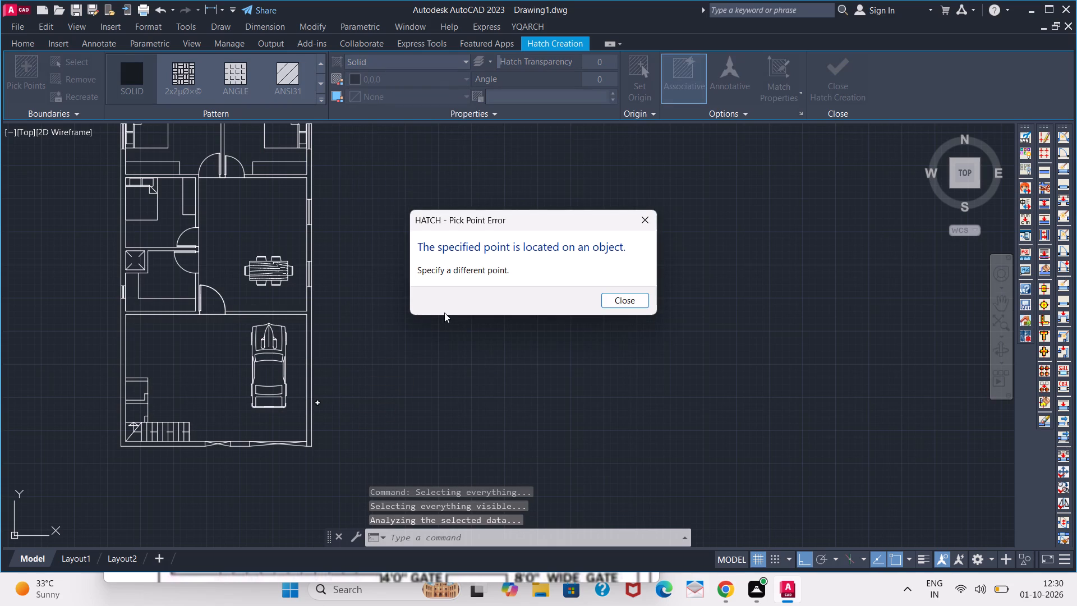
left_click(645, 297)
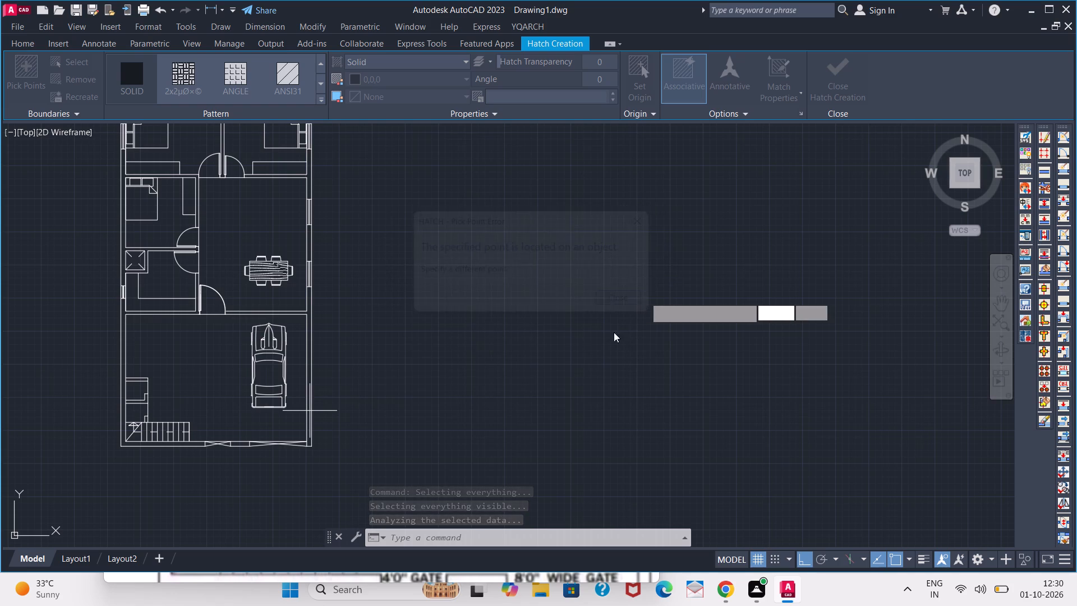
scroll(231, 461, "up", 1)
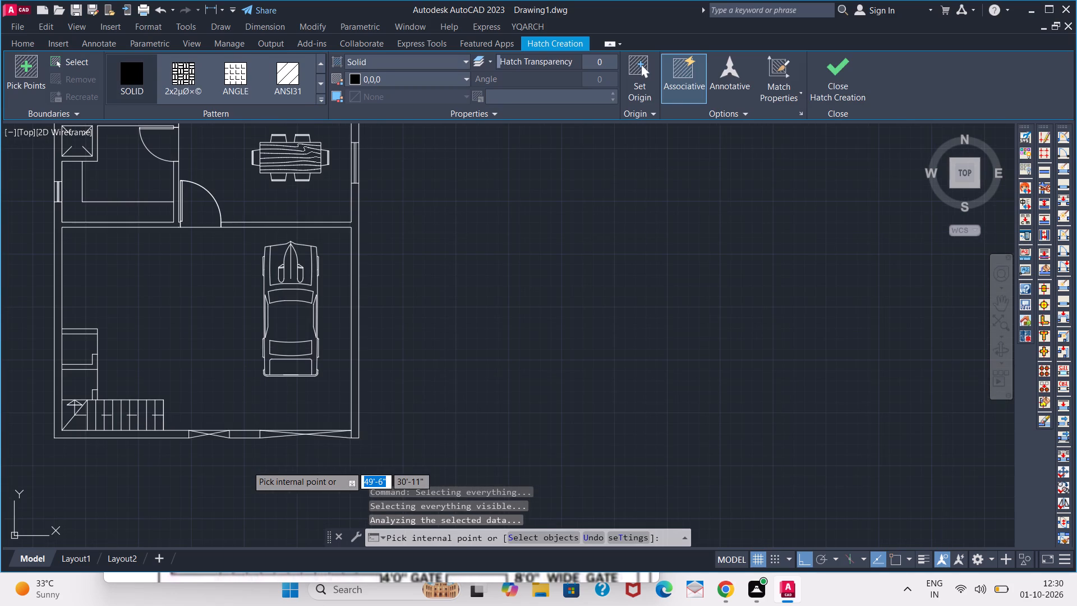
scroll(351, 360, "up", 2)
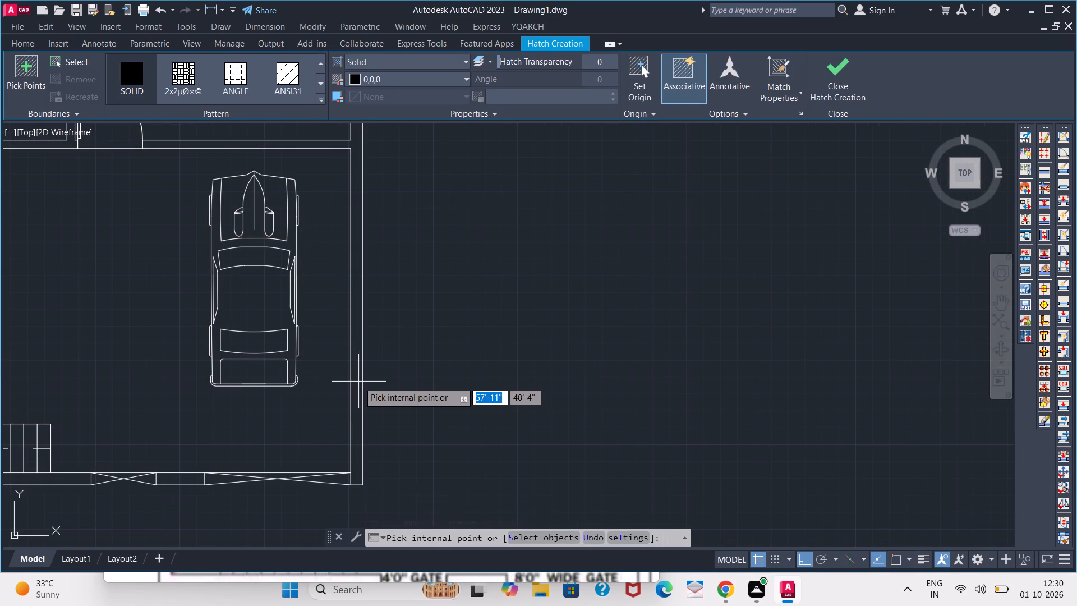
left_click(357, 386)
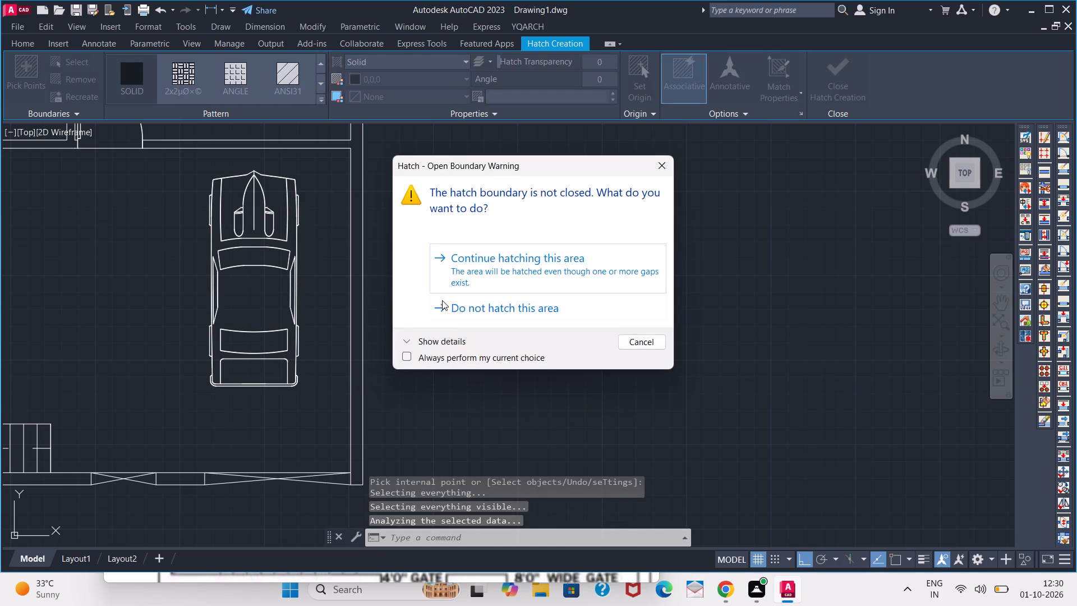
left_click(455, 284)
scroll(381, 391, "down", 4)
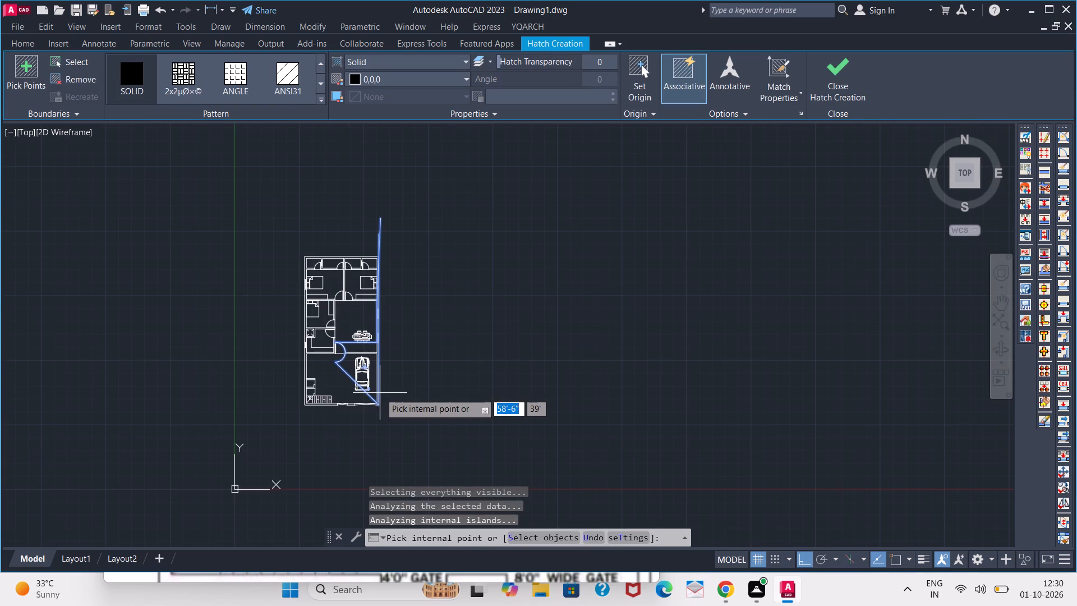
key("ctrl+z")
Fill the outer wall beside the car, its dining-area branch, and the front wall pier between the two gates.
scroll(378, 395, "up", 3)
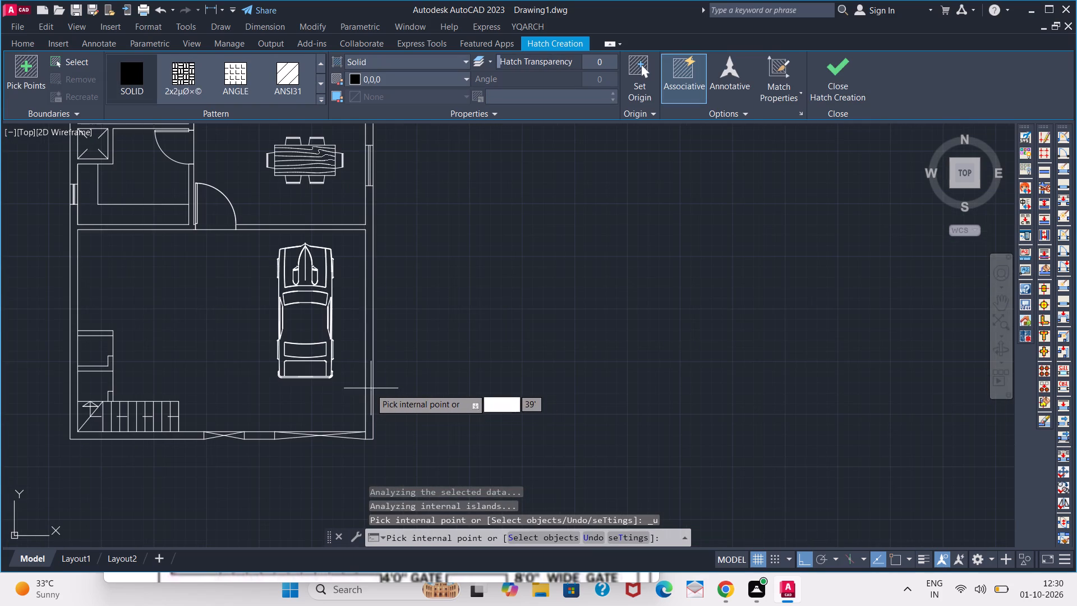
left_click(370, 389)
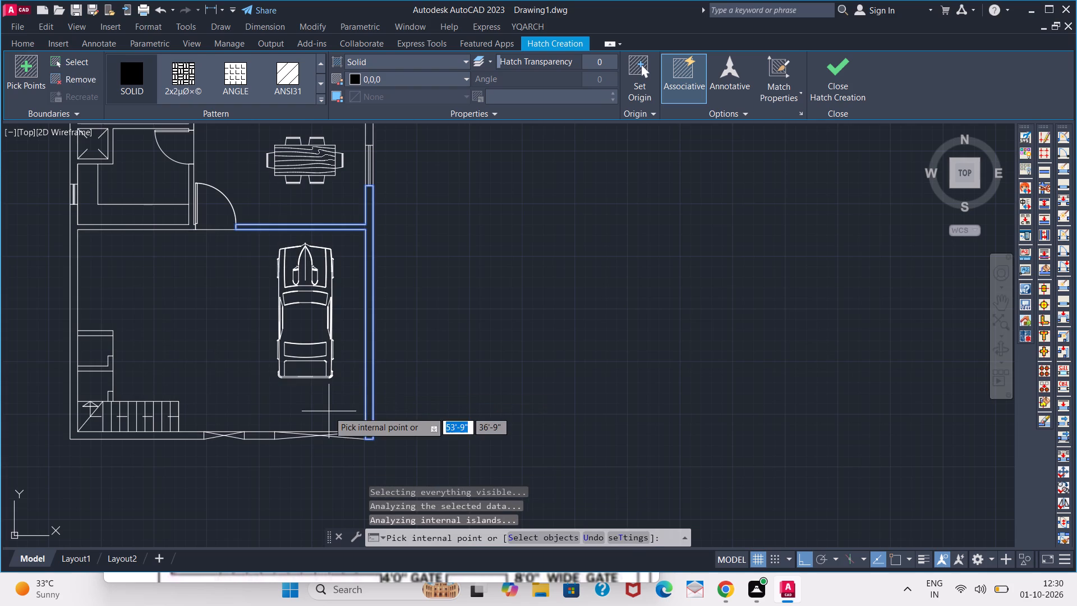
left_click(259, 438)
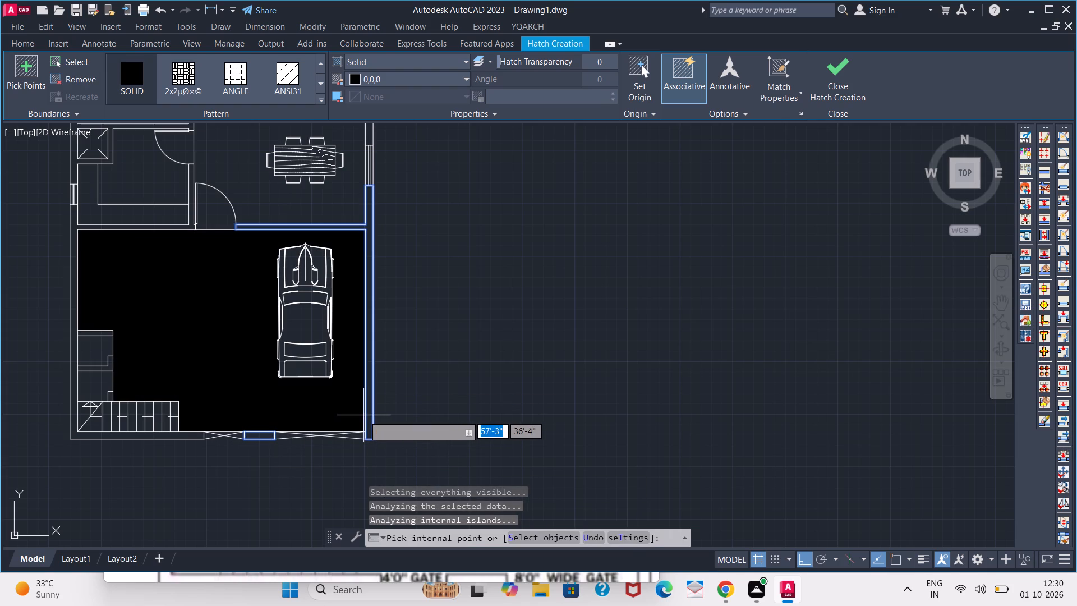
key("Escape")
Restart the solid black hatch and fill the front wall by the stairs, the outer wall behind it, and the kitchen and small bedroom walls.
key("space")
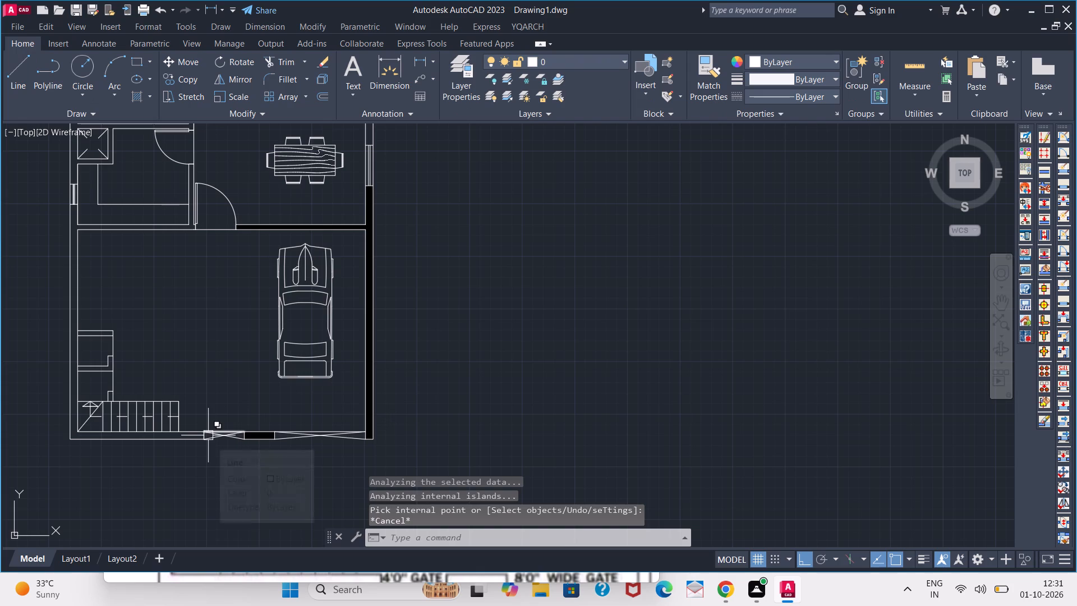
left_click(178, 435)
middle_click_drag(218, 313, 227, 462)
scroll(218, 313, "up", 1)
scroll(207, 399, "down", 1)
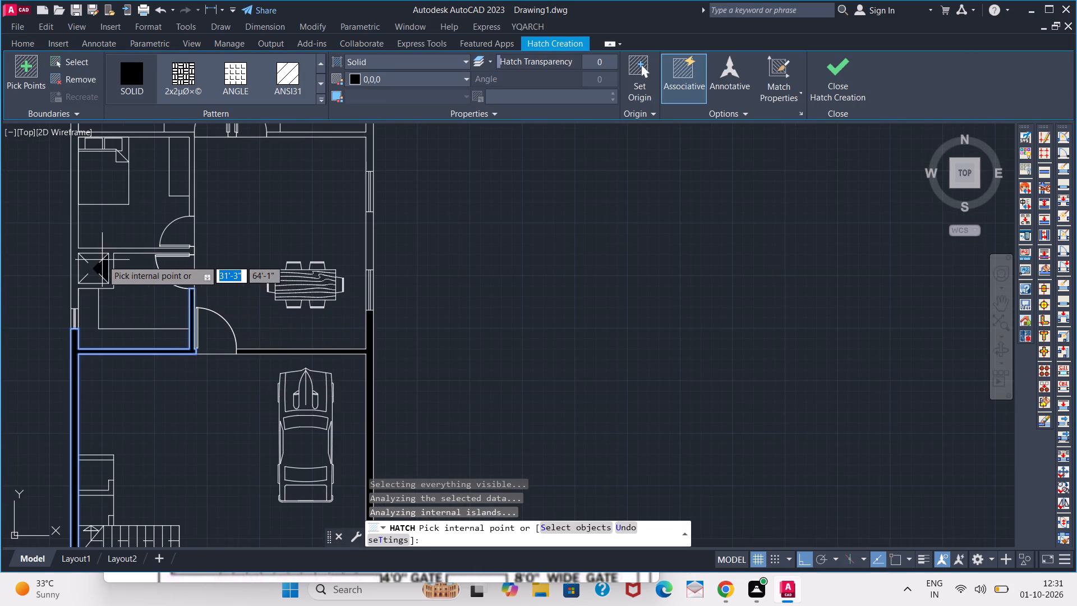
scroll(102, 260, "up", 2)
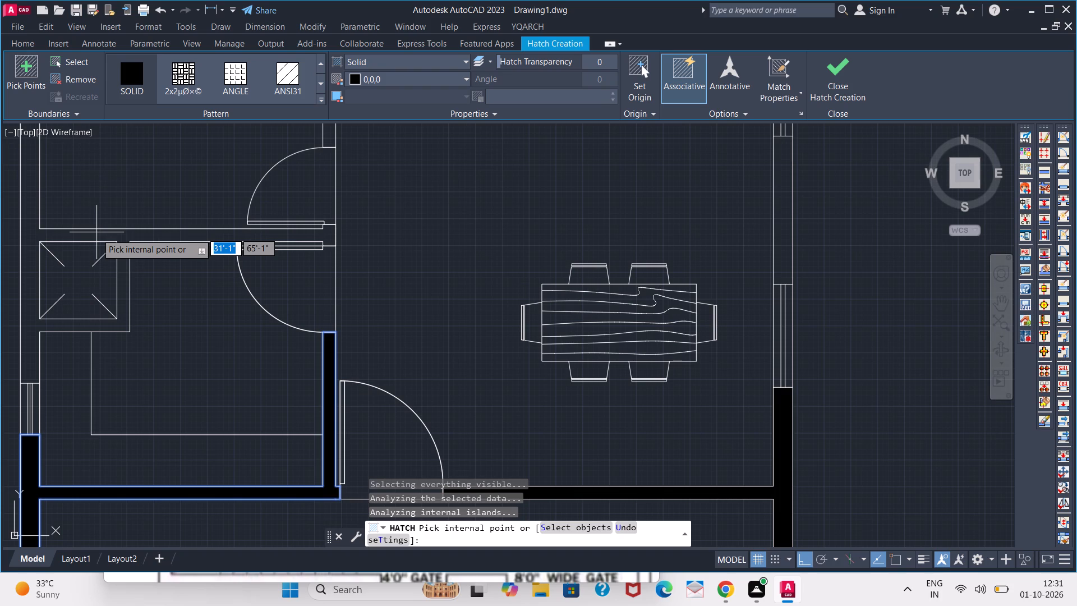
left_click(97, 237)
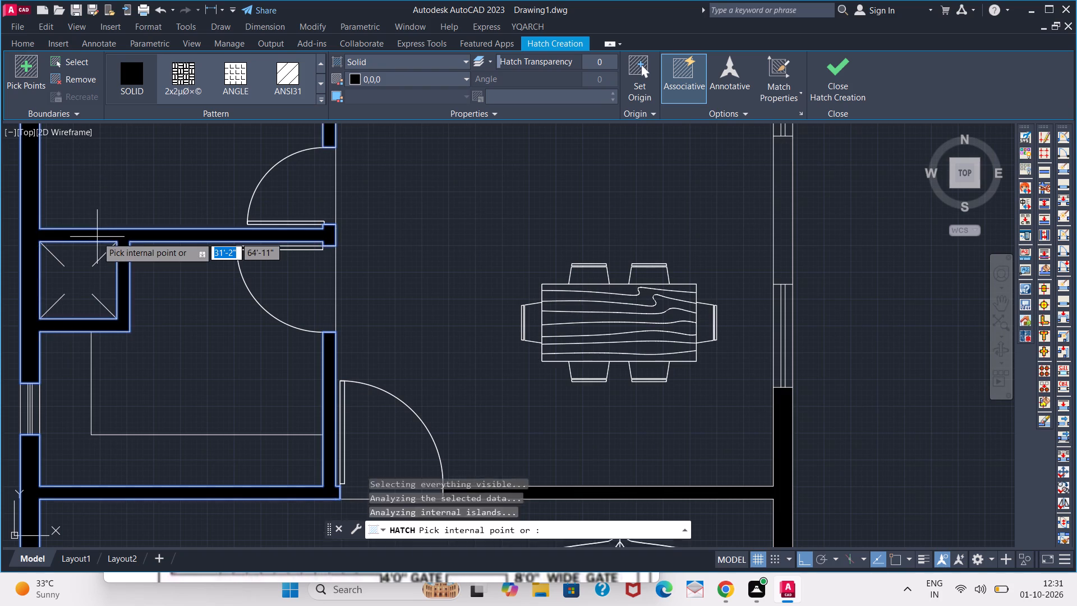
Fill the rear outer walls and the wall segments between the doors of the small rooms behind the two bedrooms.
scroll(97, 237, "down", 4)
middle_click_drag(116, 218, 118, 307)
middle_click_drag(118, 314, 118, 329)
middle_click_drag(118, 336, 118, 341)
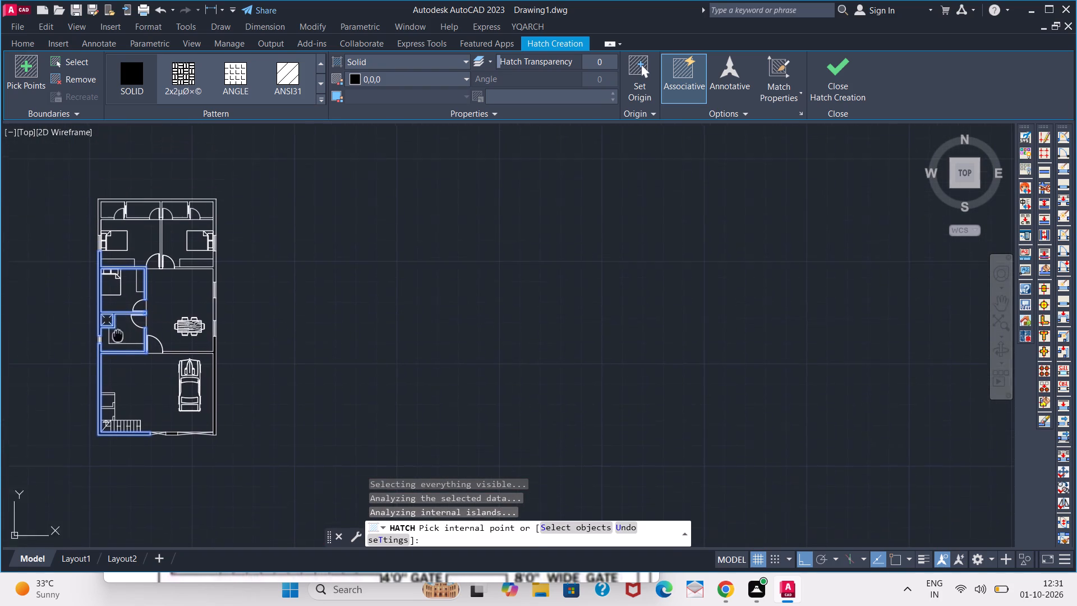
middle_click_drag(118, 341, 118, 344)
scroll(112, 252, "up", 3)
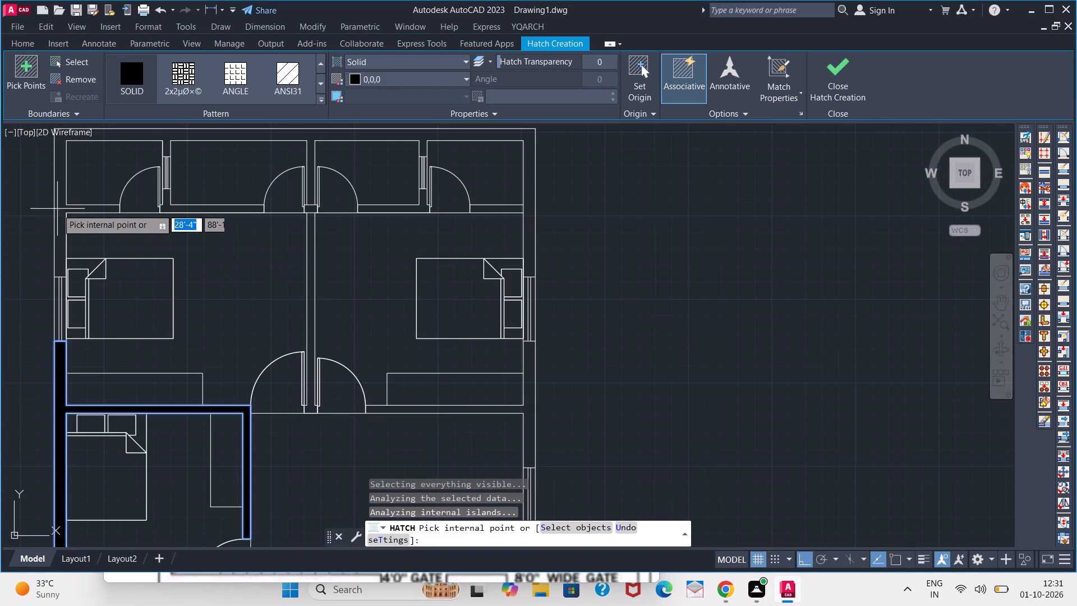
left_click(61, 209)
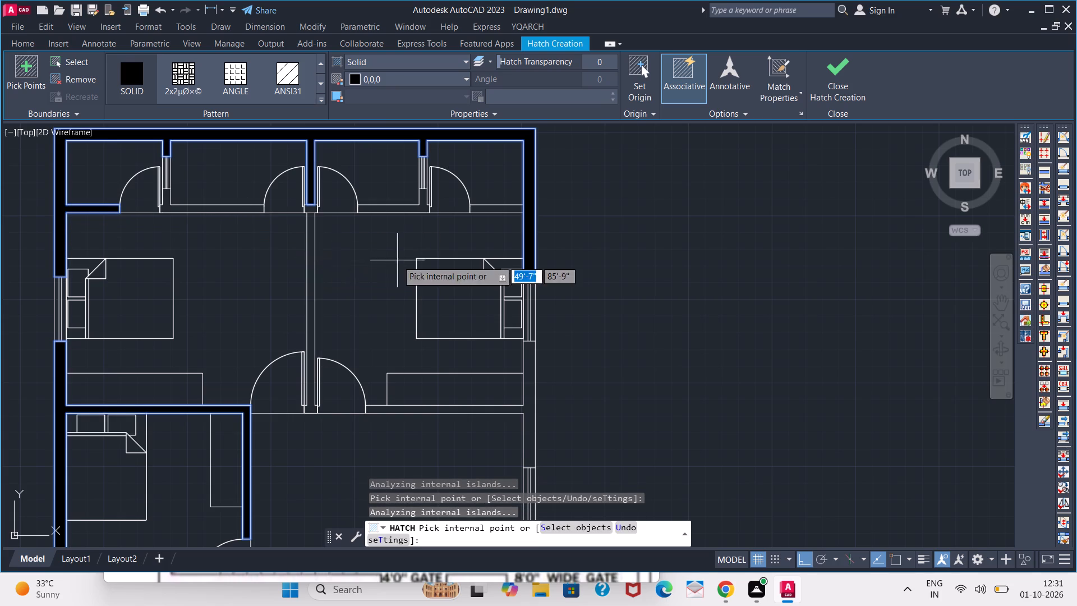
left_click(244, 208)
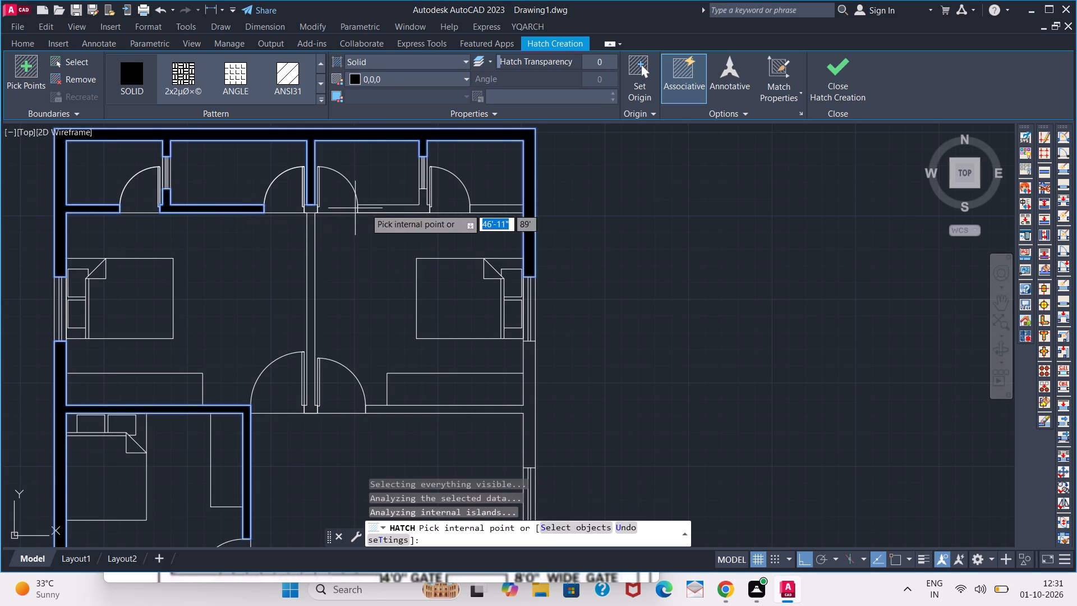
left_click(393, 209)
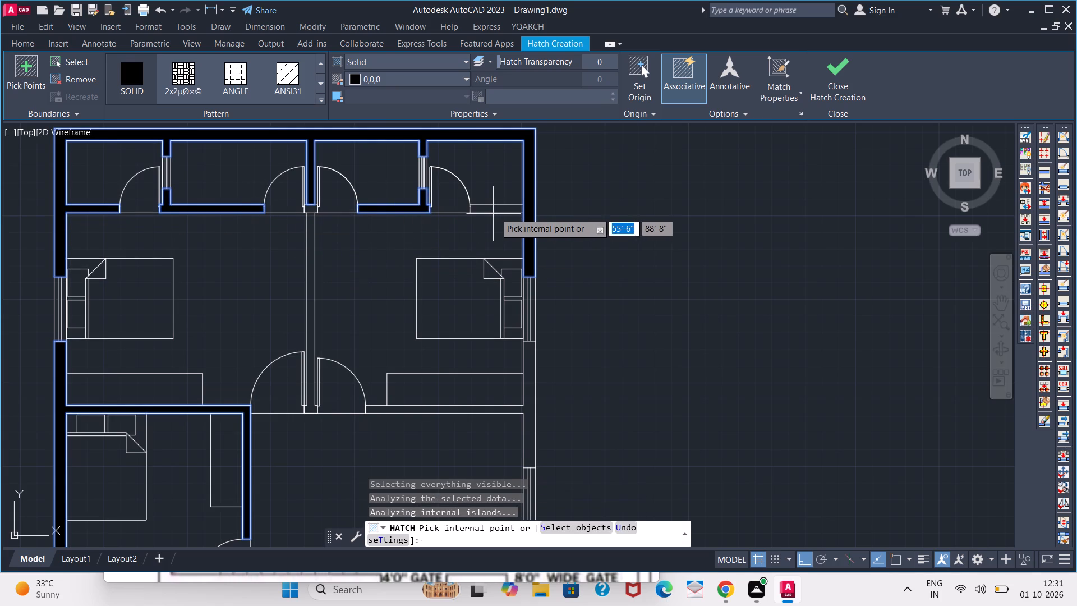
left_click(495, 210)
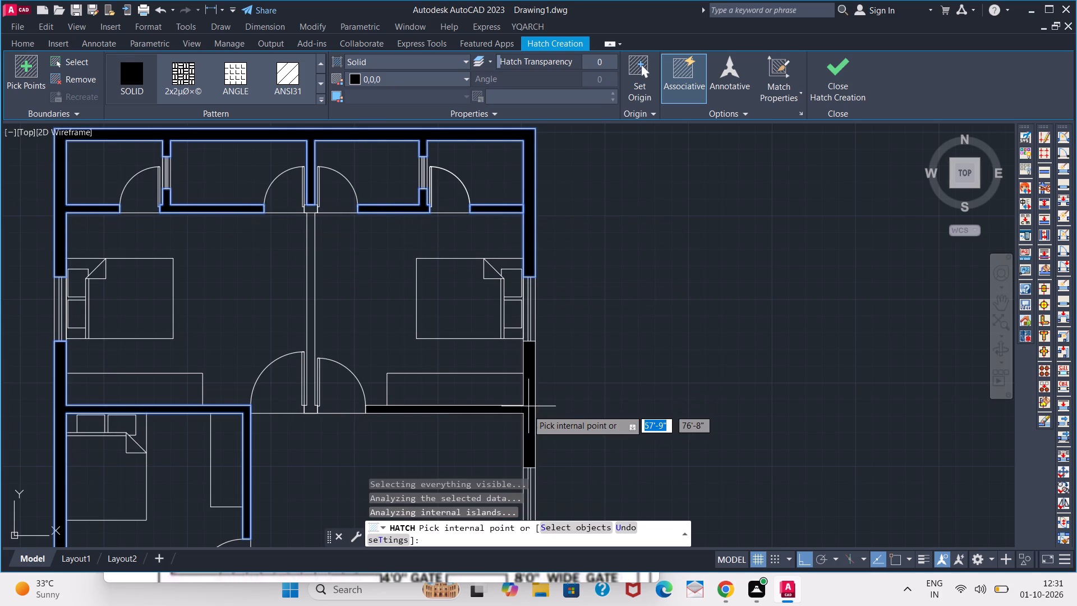
Fill the wall between the right-hand bedroom and dining area, and the outer wall between the two dining-area windows.
left_click(527, 410)
scroll(474, 430, "down", 3)
middle_click_drag(440, 419, 423, 365)
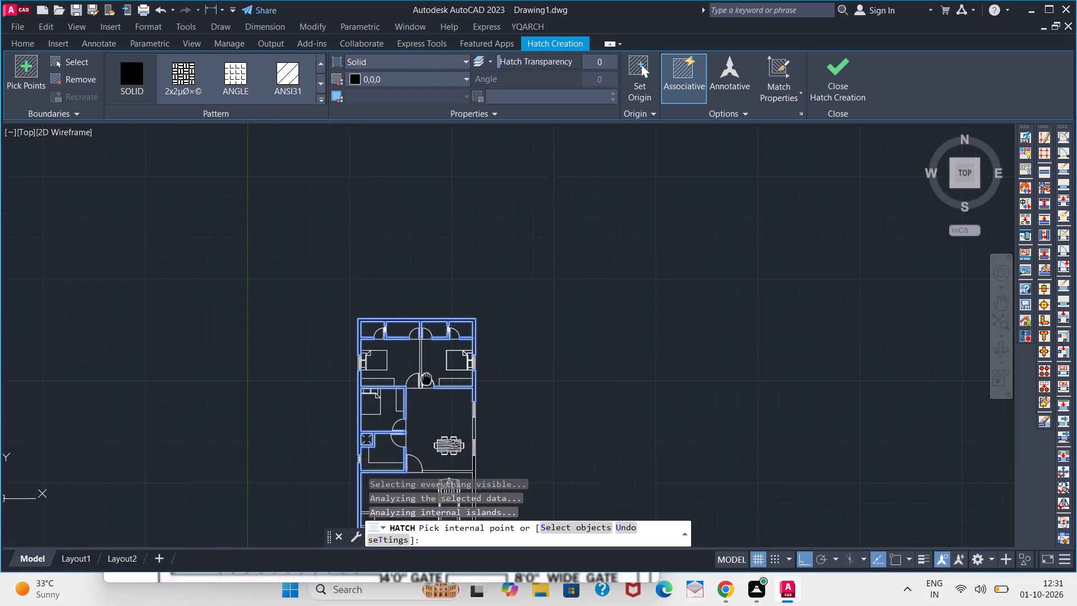
middle_click_drag(423, 365, 415, 327)
scroll(467, 387, "up", 3)
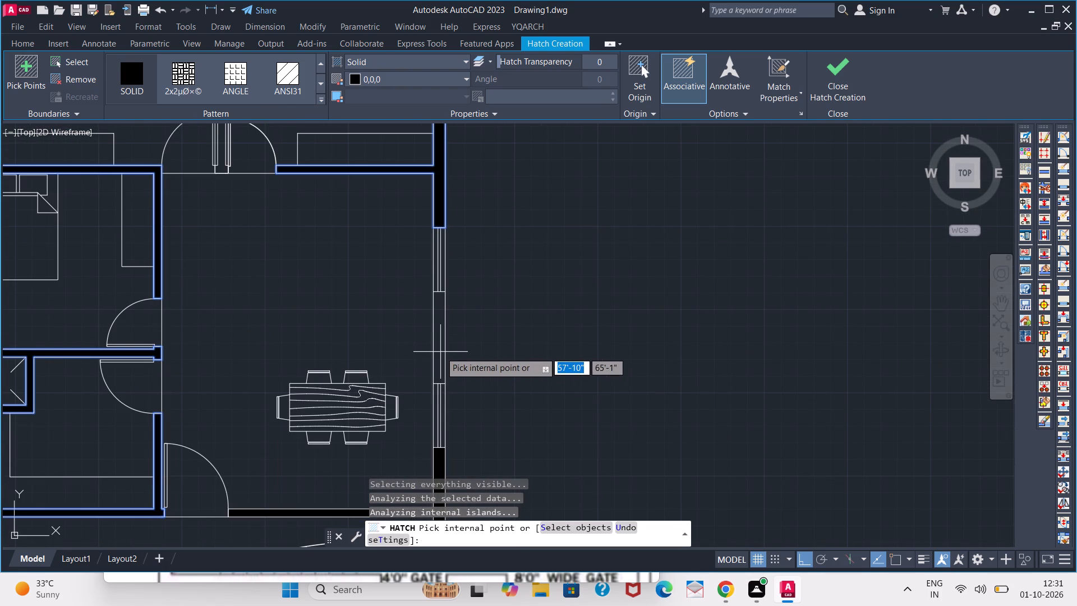
left_click(440, 352)
Fill the partition between the two rear bedrooms in solid black and finish the hatch.
scroll(383, 350, "down", 3)
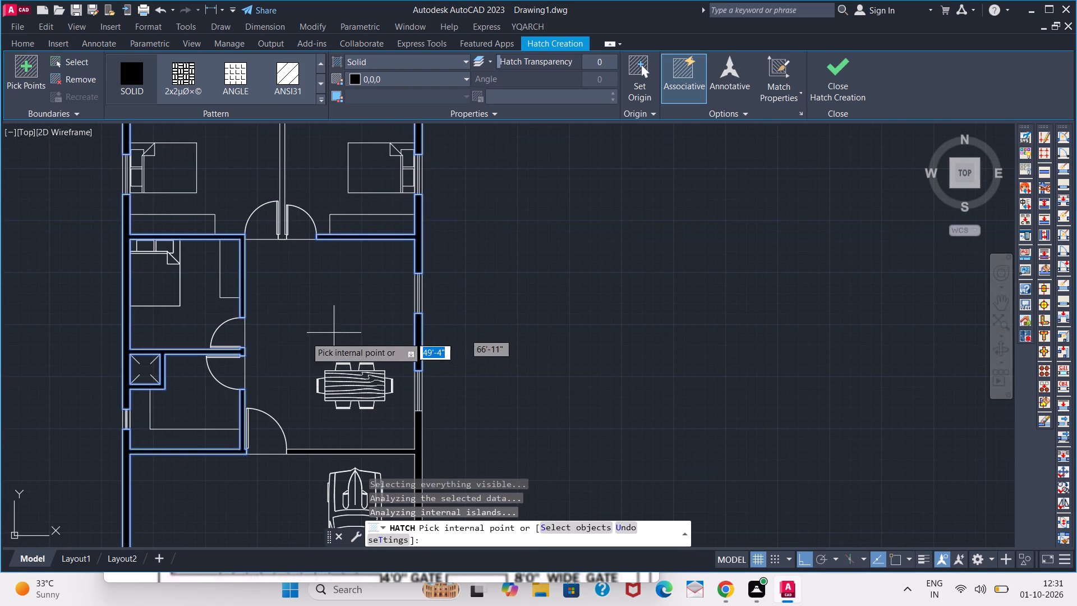
middle_click_drag(279, 210, 306, 362)
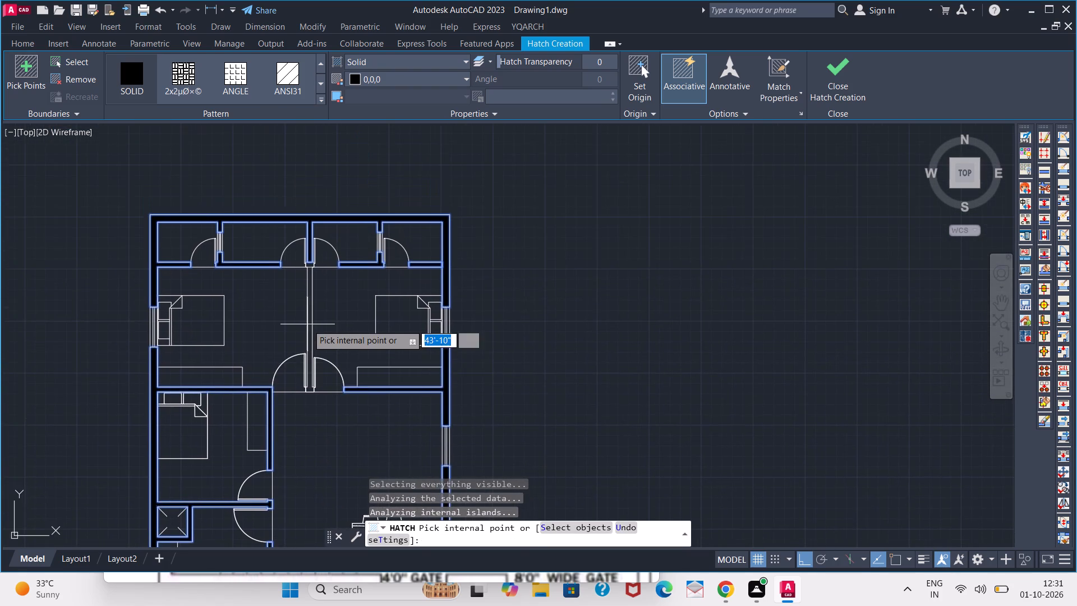
scroll(307, 318, "up", 3)
left_click(311, 305)
scroll(312, 305, "down", 3)
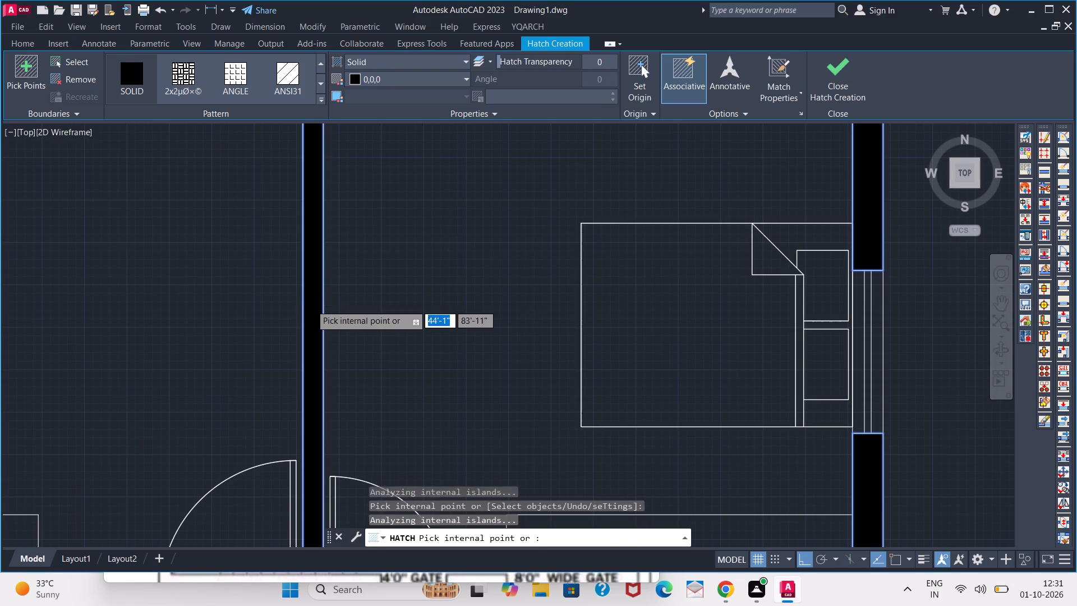
scroll(313, 307, "down", 1)
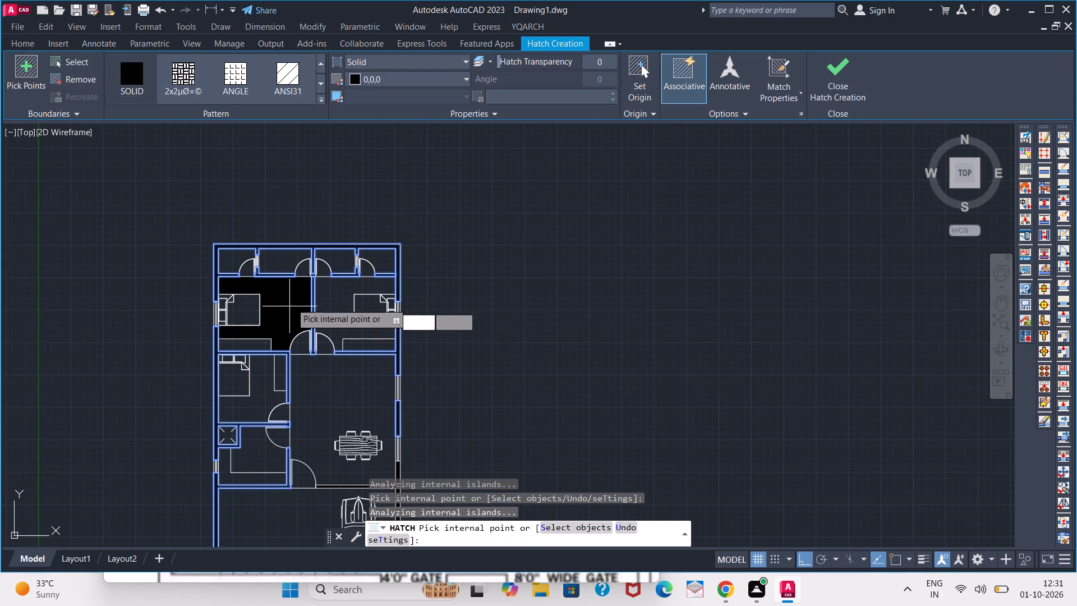
scroll(328, 325, "up", 2)
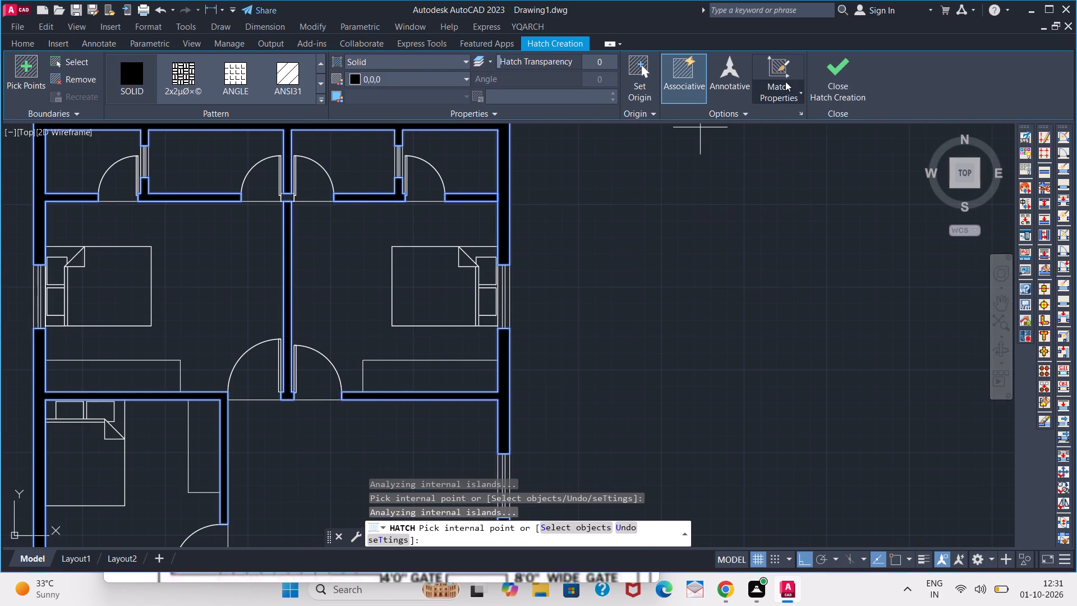
left_click(829, 84)
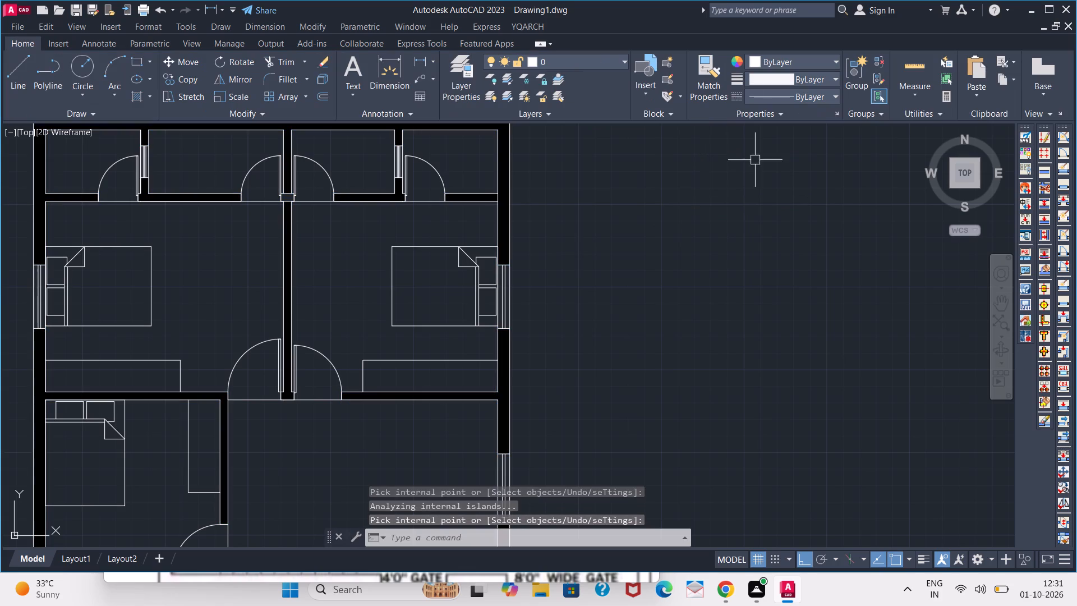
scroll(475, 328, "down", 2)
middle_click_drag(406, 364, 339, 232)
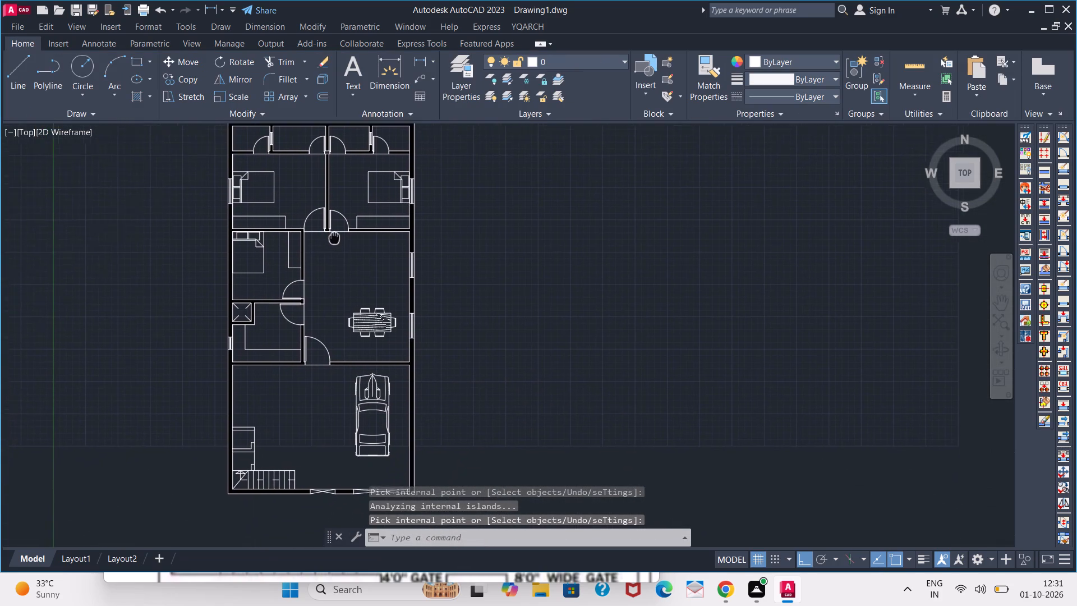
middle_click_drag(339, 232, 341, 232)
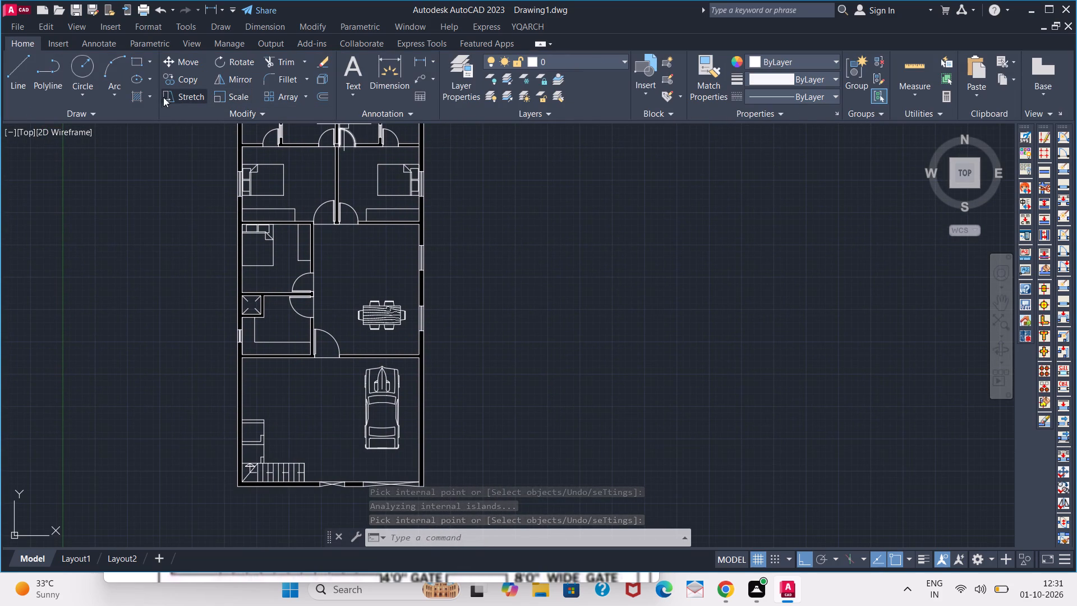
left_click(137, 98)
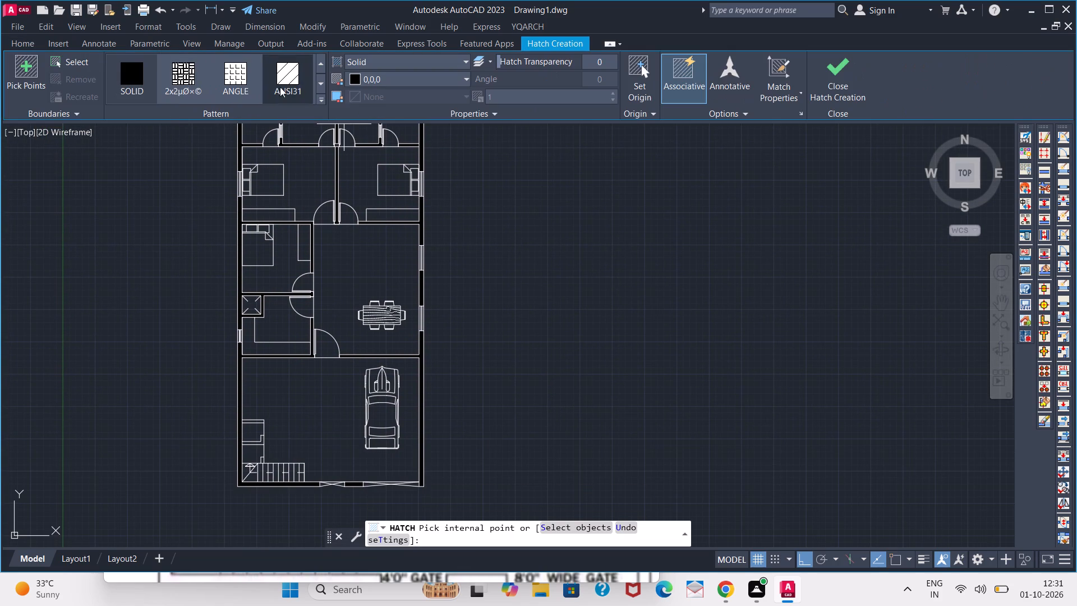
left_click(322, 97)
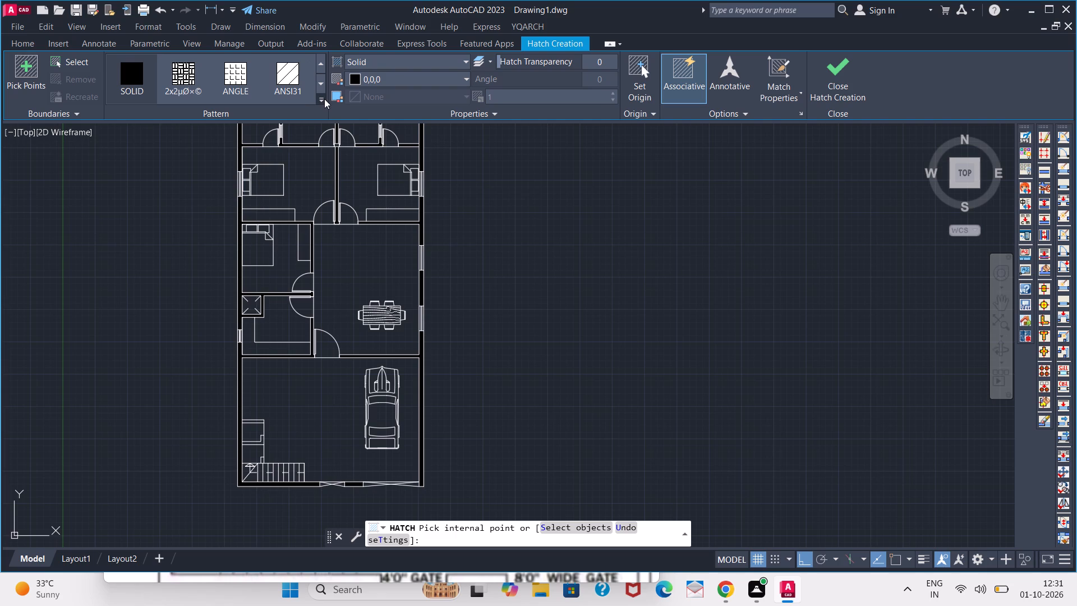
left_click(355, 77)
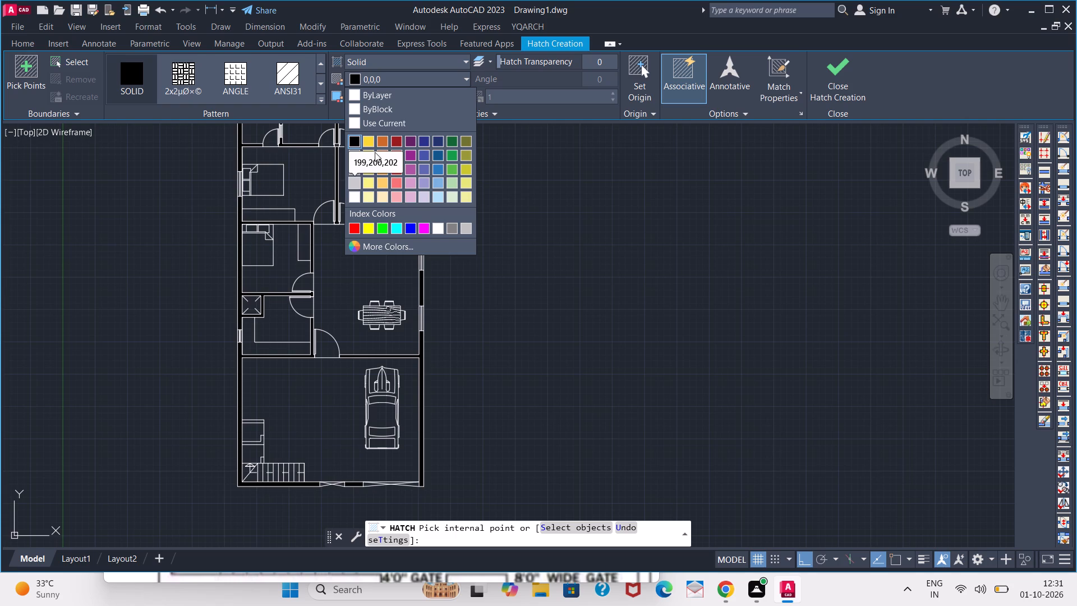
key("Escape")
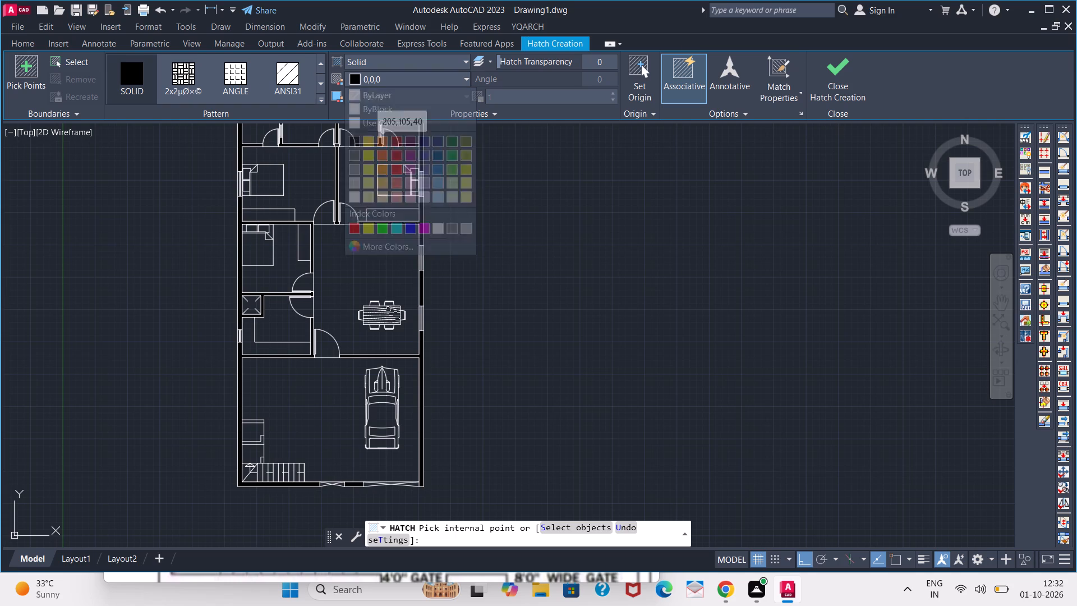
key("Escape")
Add the multiline text HALL at a height of 5" beside the bed in the left rear bedroom.
middle_click_drag(277, 186, 303, 288)
scroll(293, 251, "up", 2)
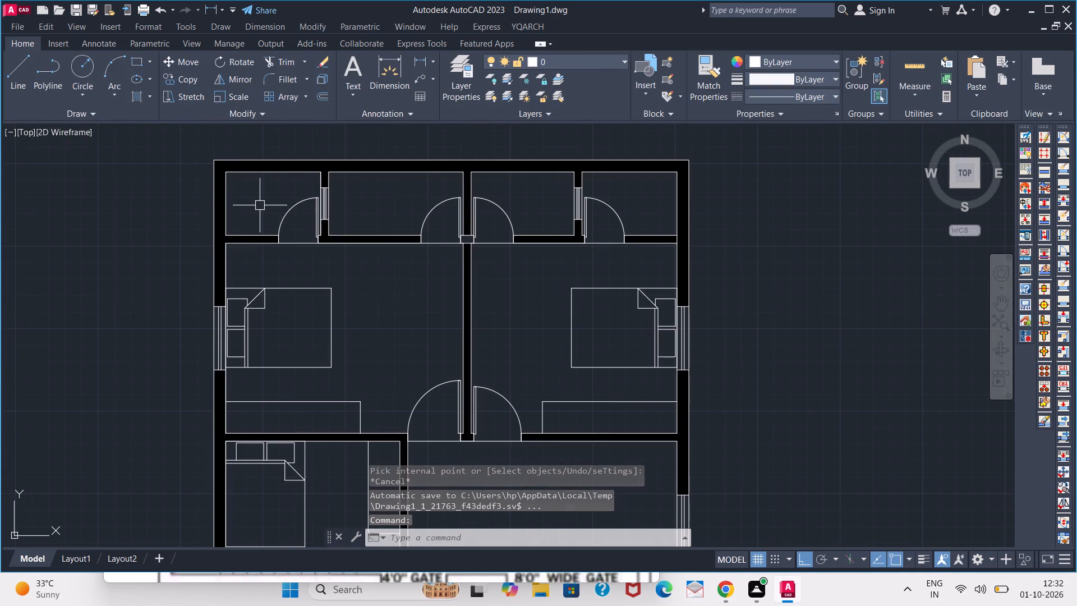
type("T")
key("space")
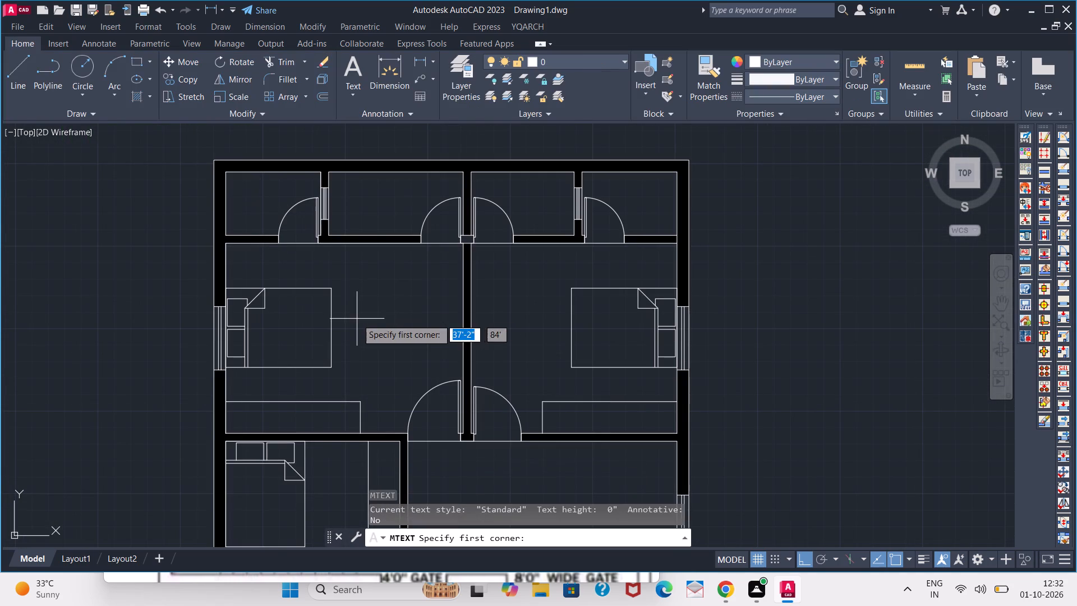
left_click(353, 300)
left_click(432, 342)
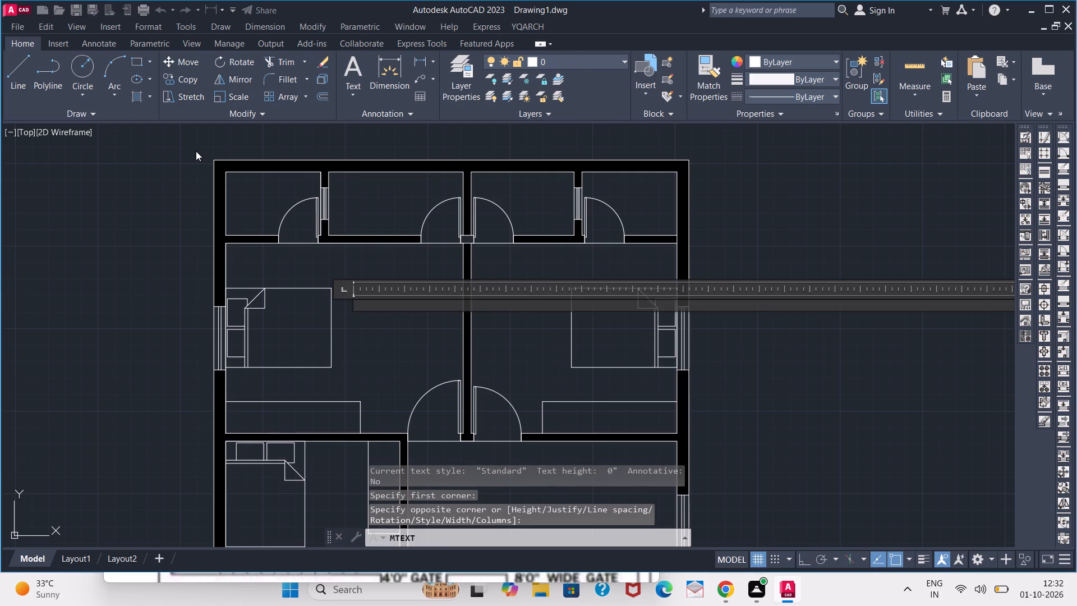
double_click(159, 79)
key("5")
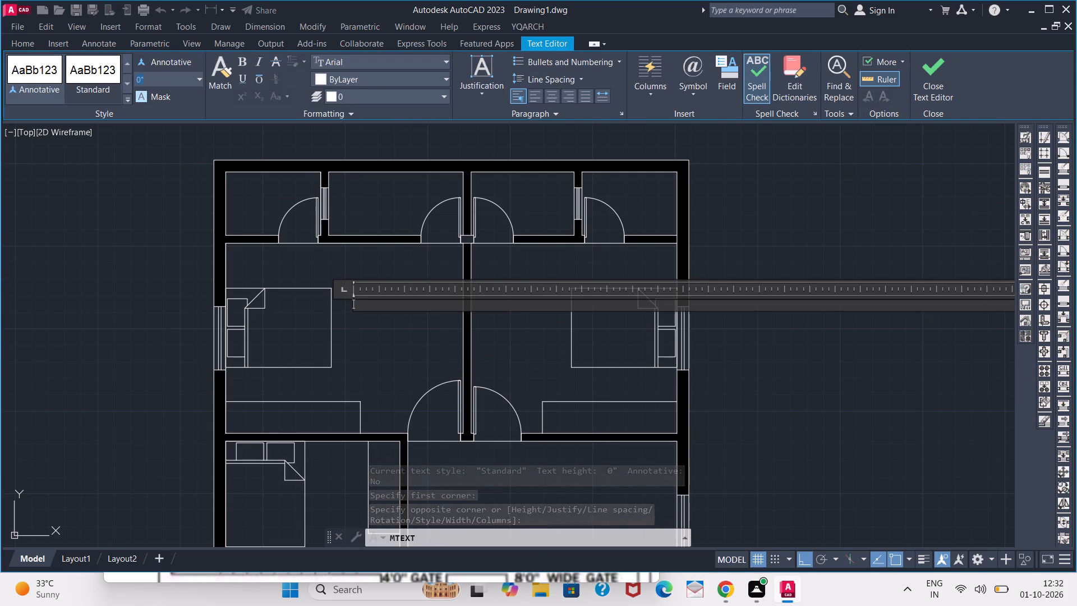
key("Return")
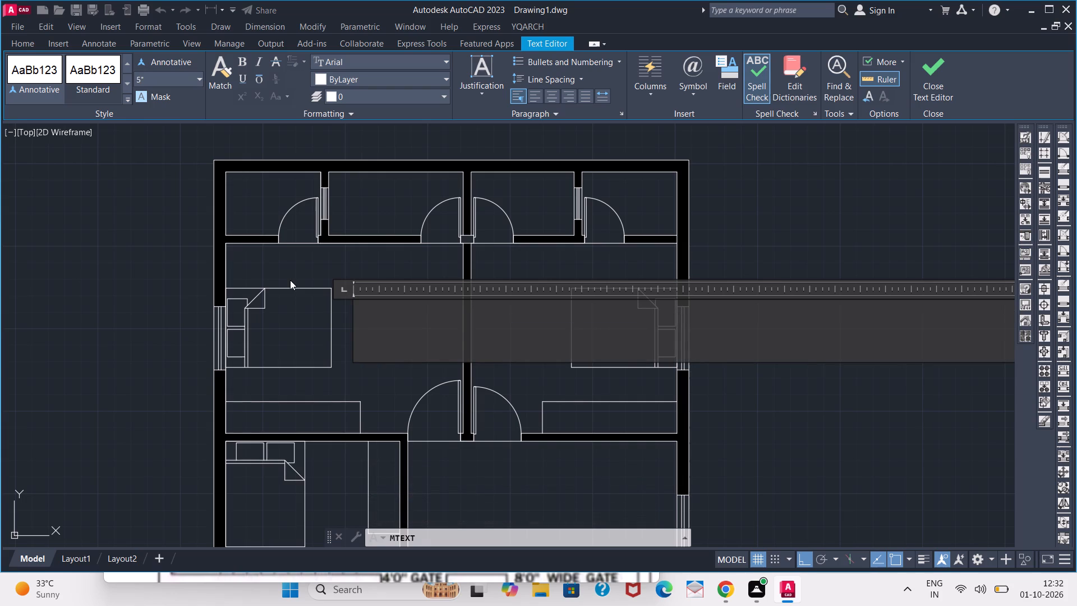
type("HA")
type("LL")
key("Return")
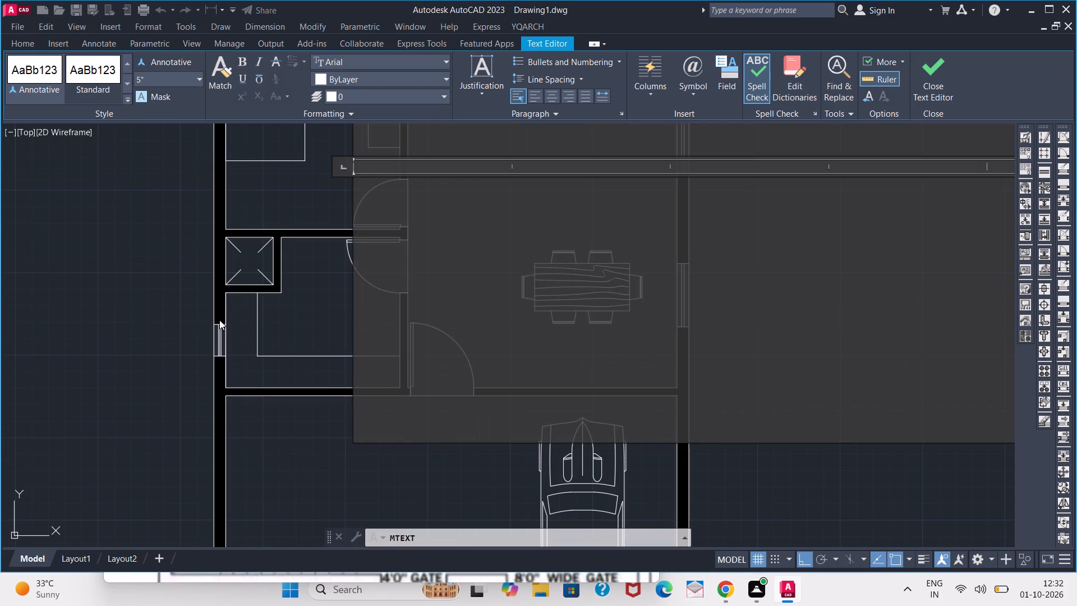
left_click(211, 321)
Set the HALL label's text height to 8".
middle_click_drag(382, 192, 388, 286)
scroll(346, 270, "down", 2)
scroll(348, 183, "up", 2)
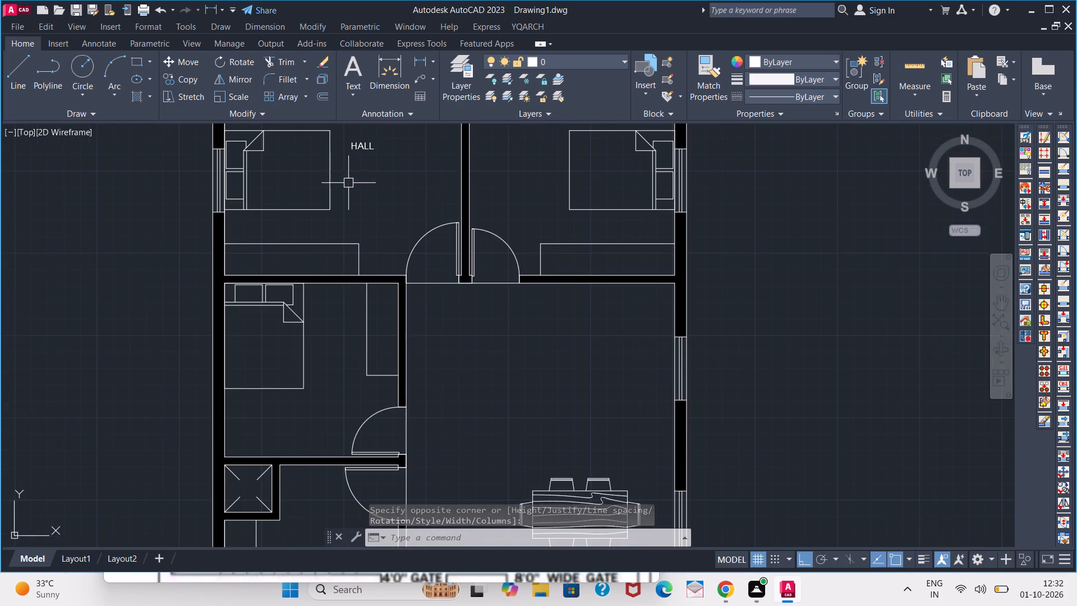
triple_click(361, 142)
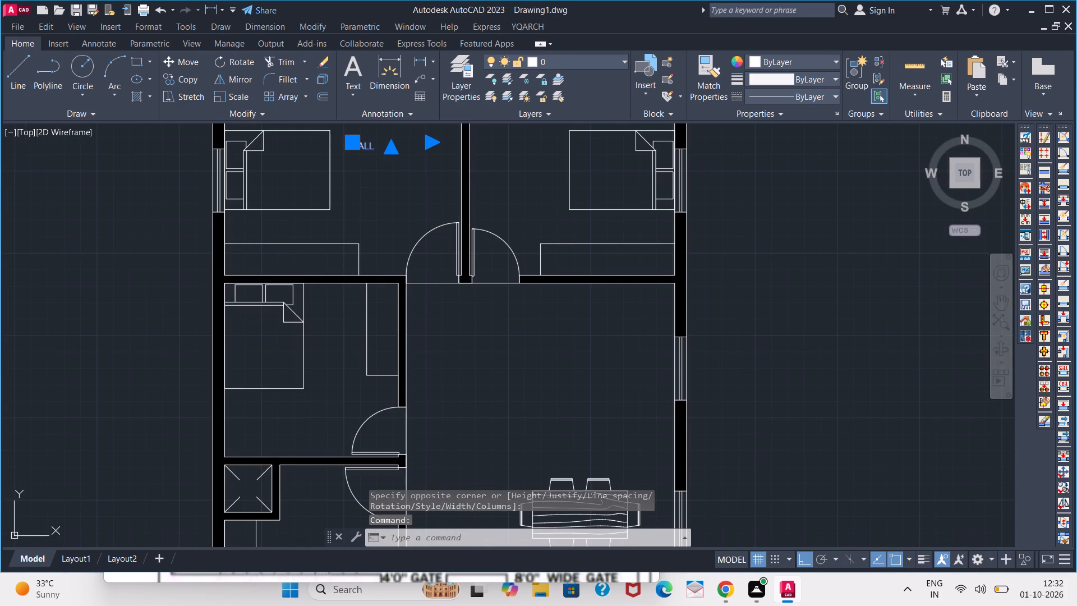
double_click(379, 154)
double_click(378, 150)
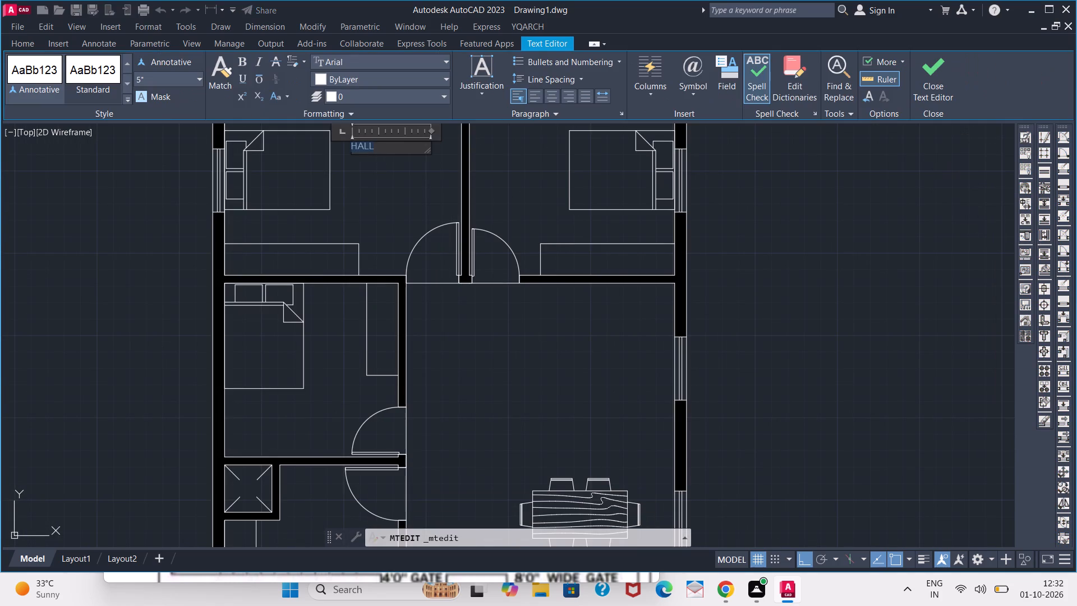
double_click(186, 80)
key("8")
key("Return")
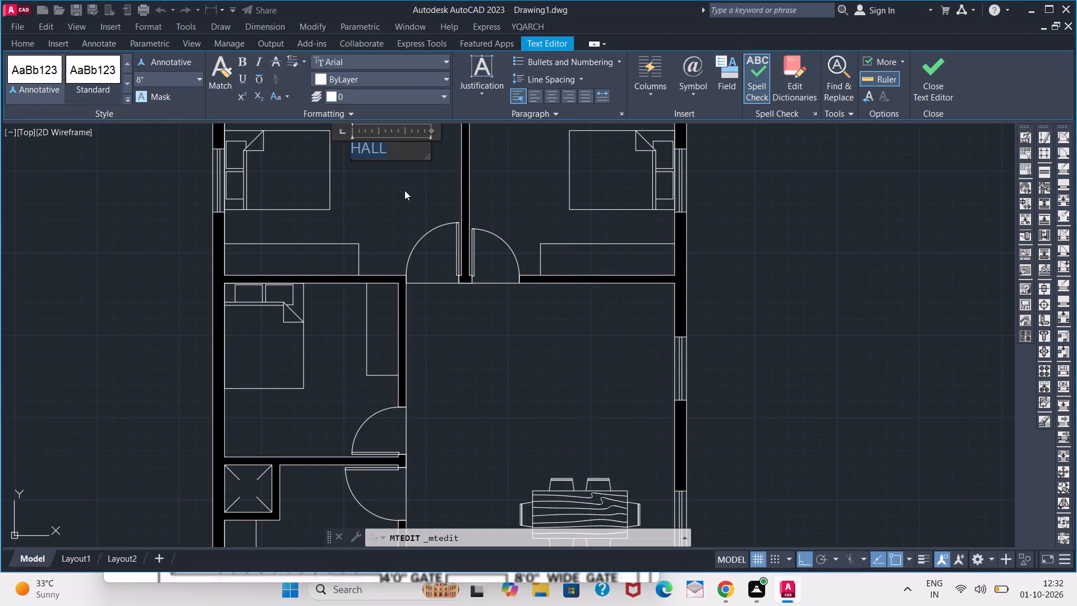
left_click(404, 190)
Copy the HALL label into the other rear bedroom, the dining area, small bedroom, kitchen and crossed square shaft, with Ortho off after the first copy.
left_click(364, 148)
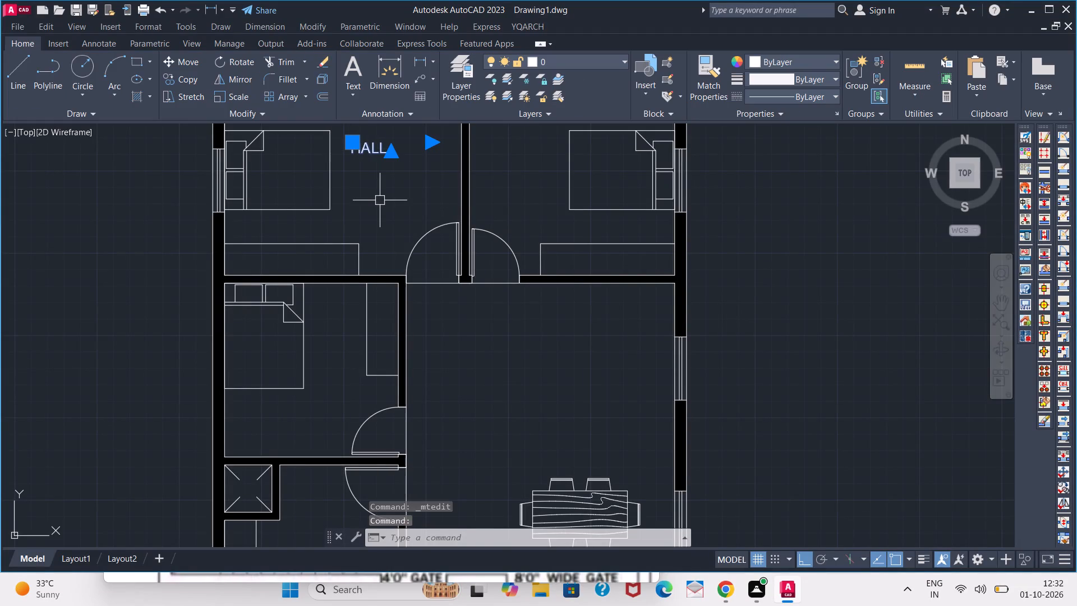
key("c")
key("o")
key("Return")
left_click(374, 154)
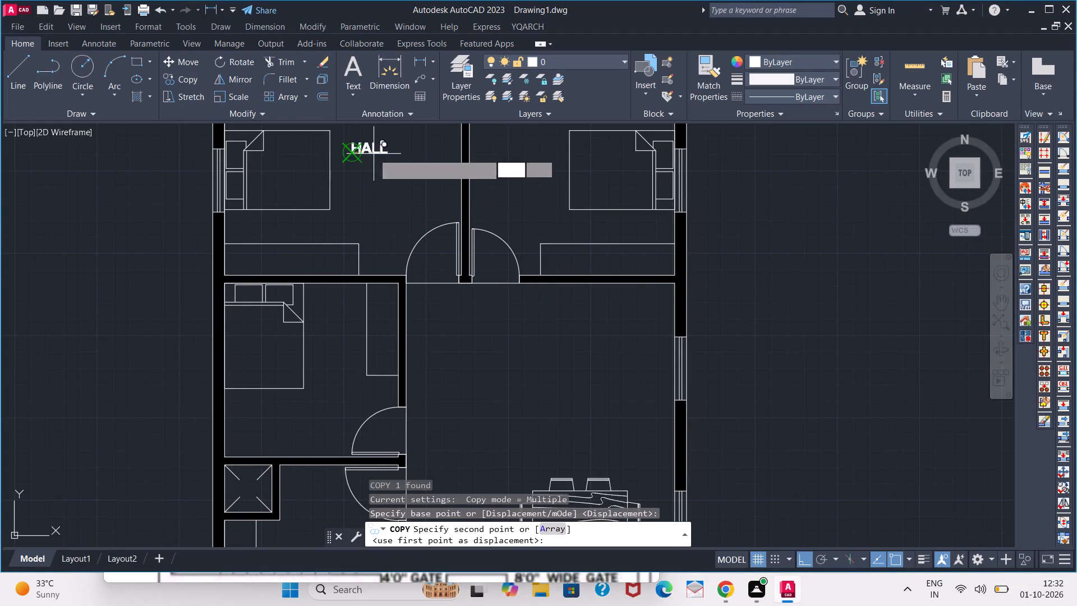
left_click(513, 201)
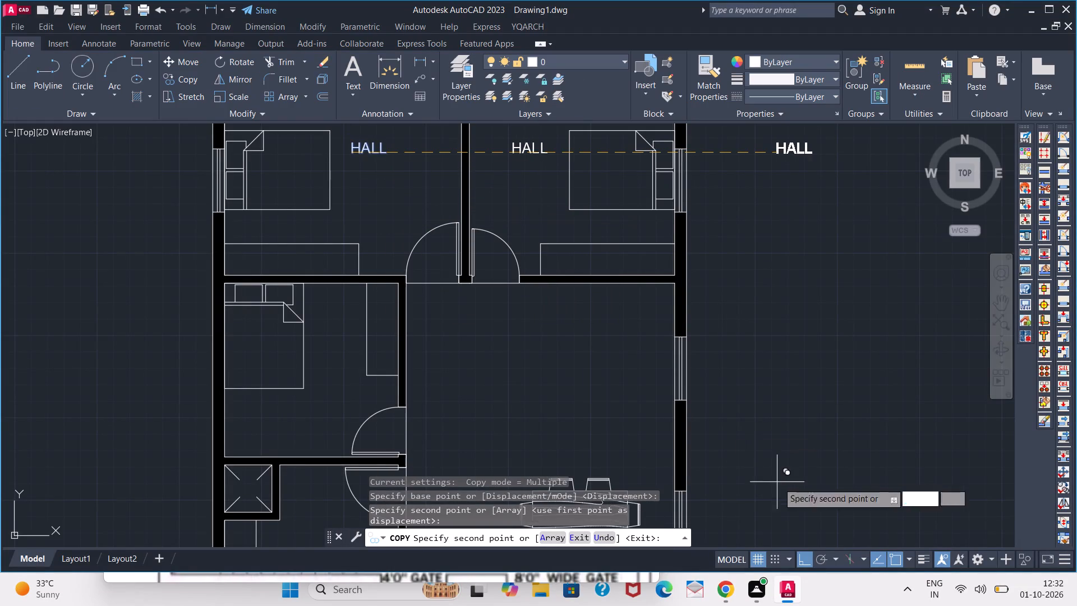
left_click(806, 558)
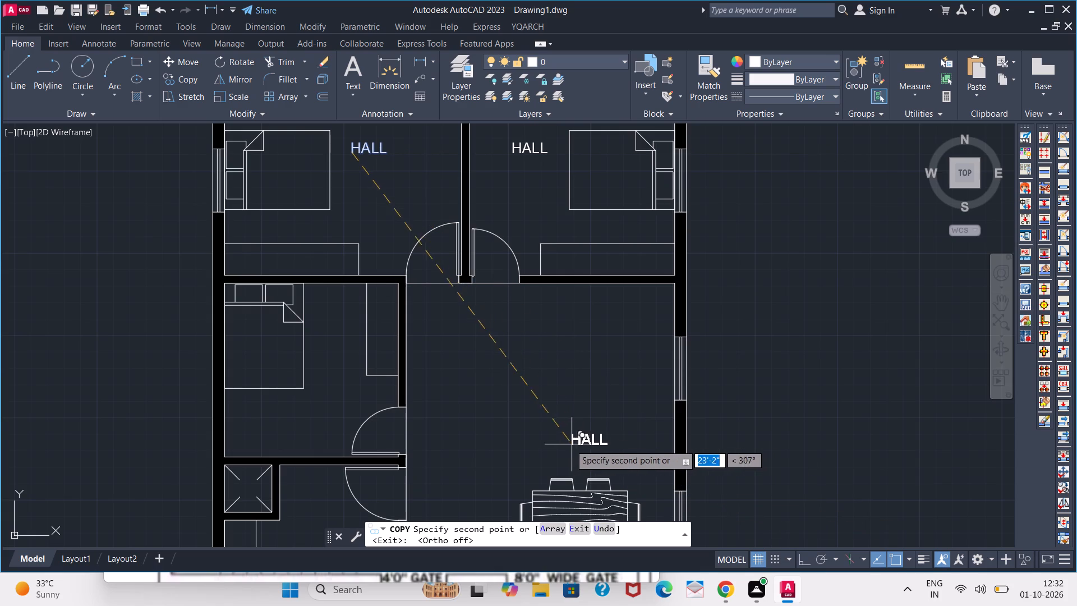
left_click(529, 429)
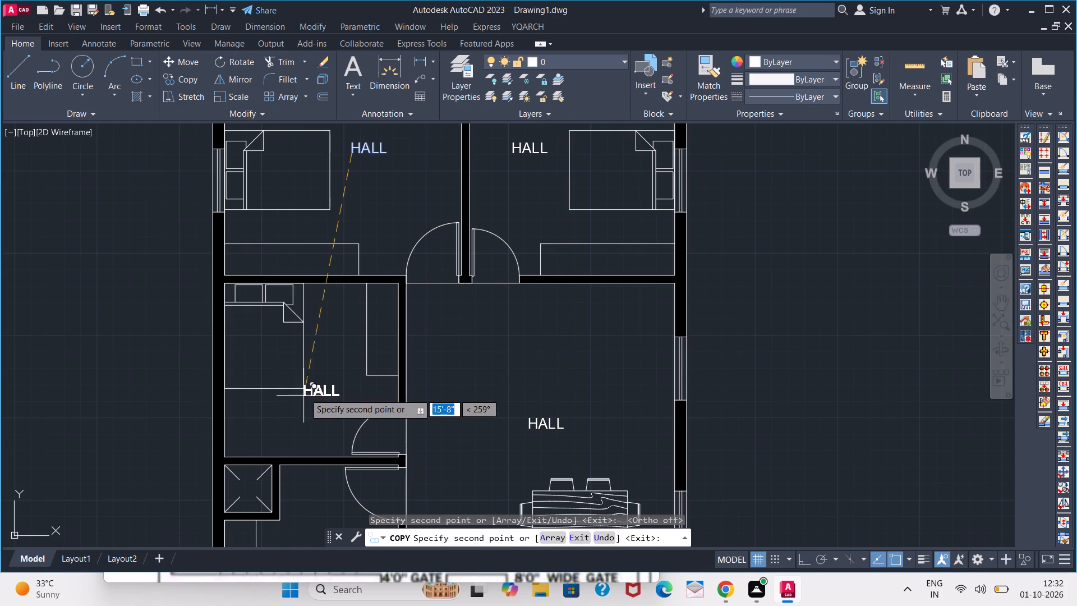
left_click(305, 393)
middle_click_drag(312, 429, 259, 292)
left_click(257, 374)
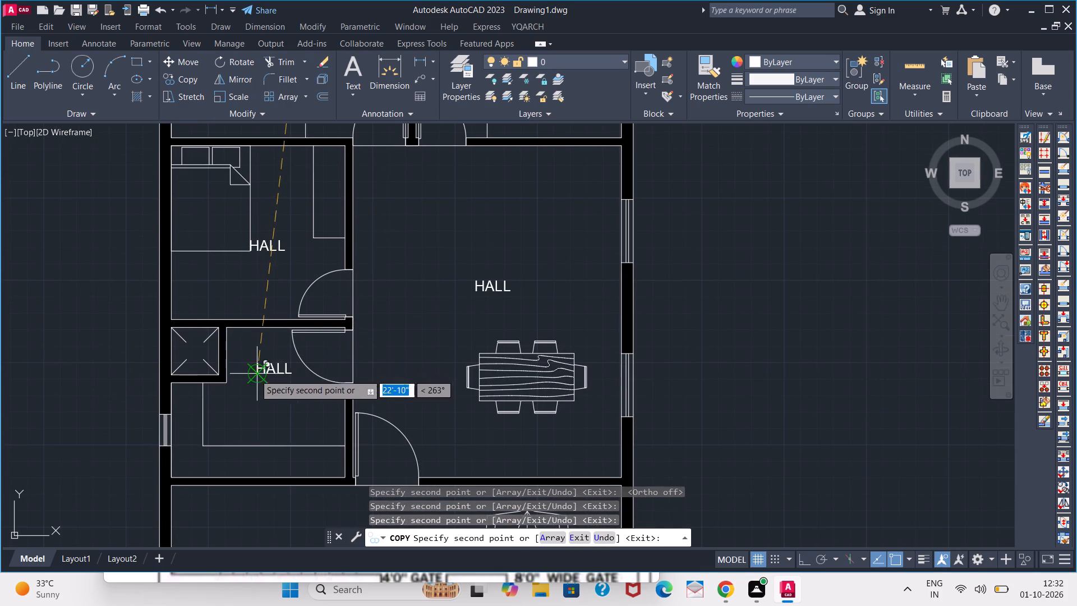
left_click(185, 355)
middle_click_drag(274, 397, 229, 285)
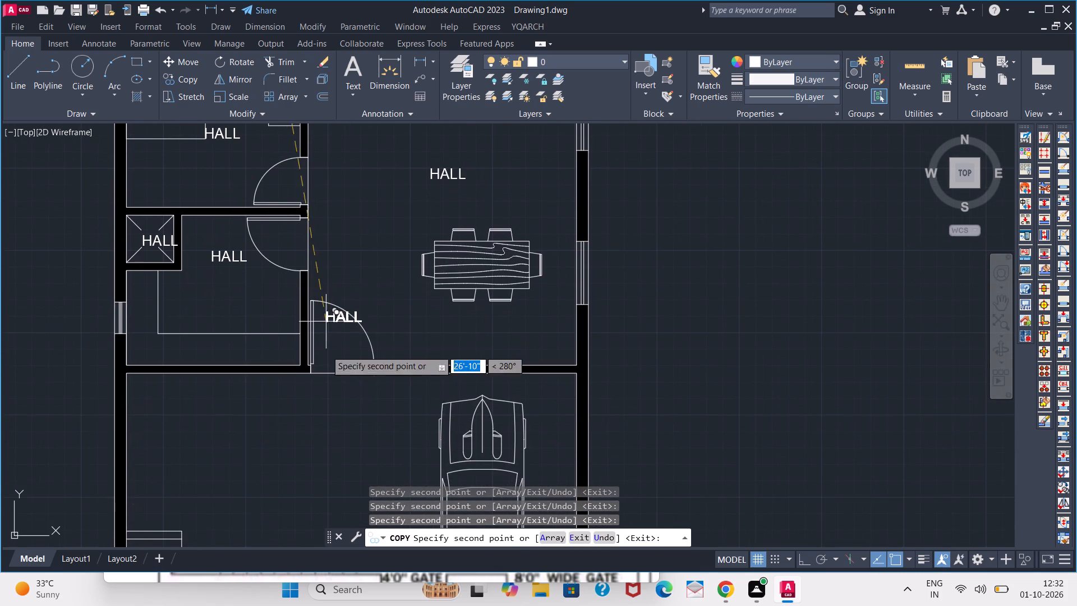
Place HALL copies in the car area, both small compartments by the stairs, on the stairs, and outside the two front gates.
middle_click_drag(264, 381, 245, 283)
left_click(333, 409)
middle_click_drag(311, 383, 258, 187)
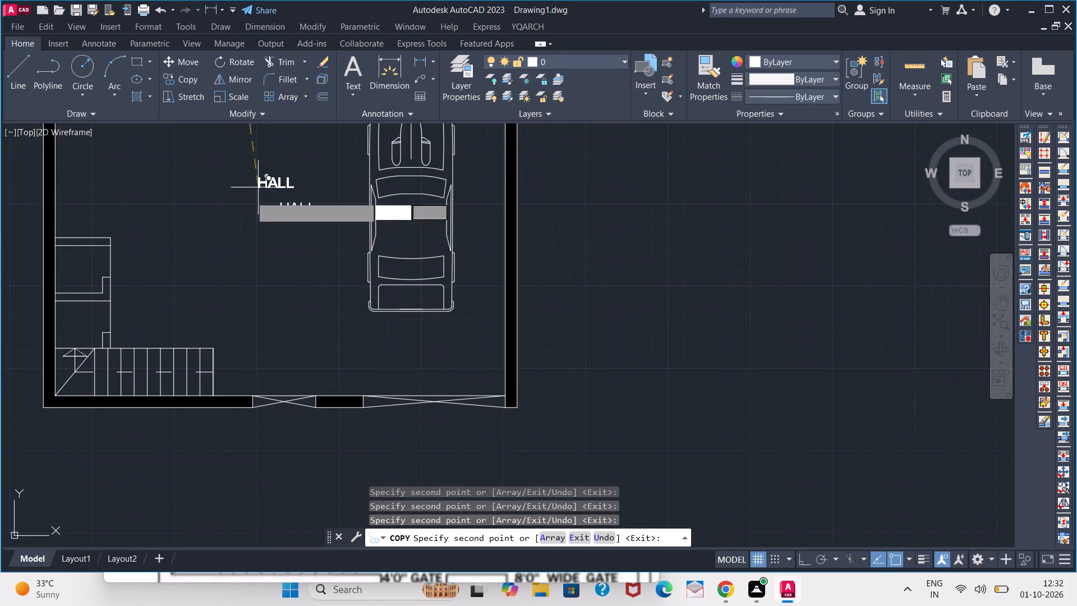
left_click(71, 271)
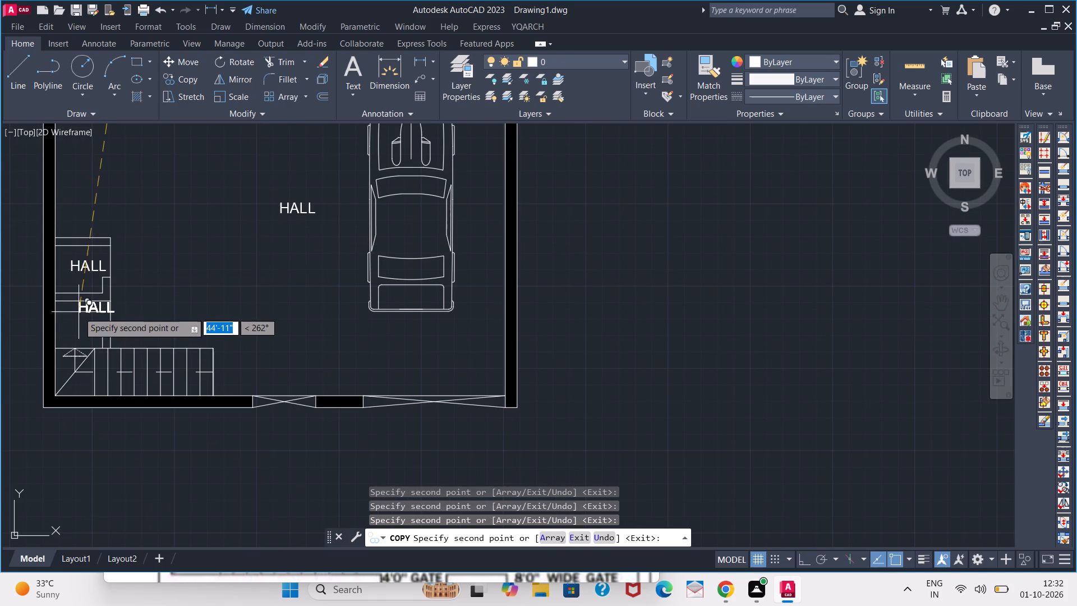
left_click(72, 322)
left_click(77, 385)
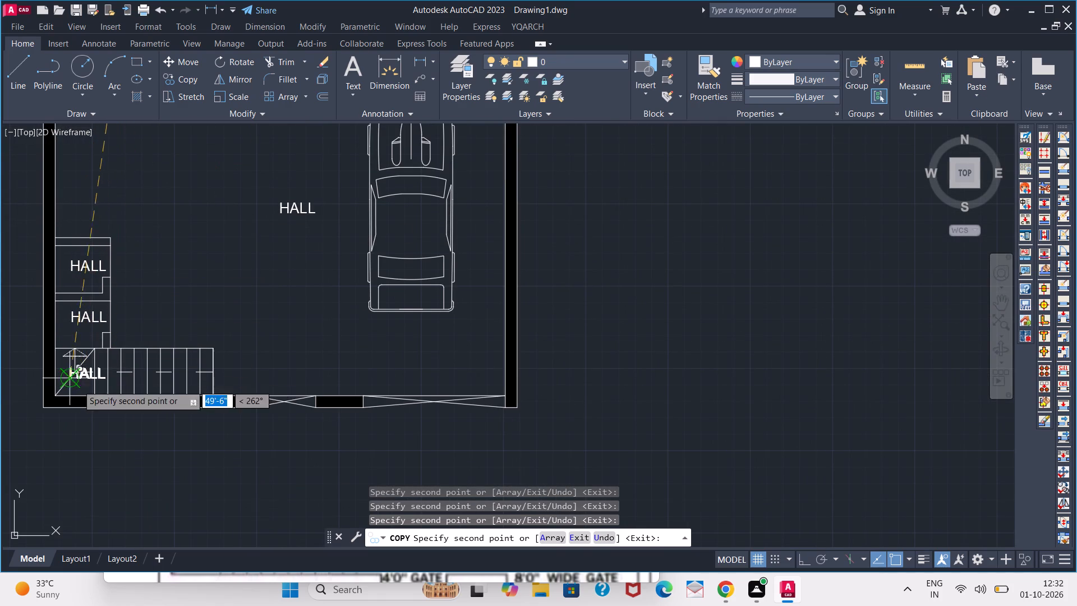
left_click(416, 426)
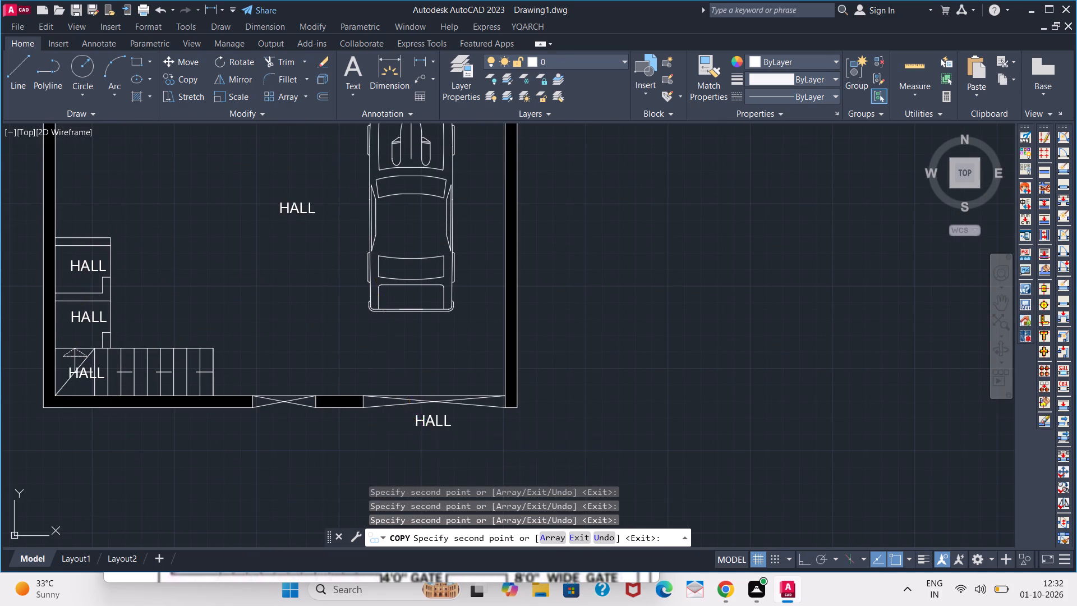
left_click(276, 426)
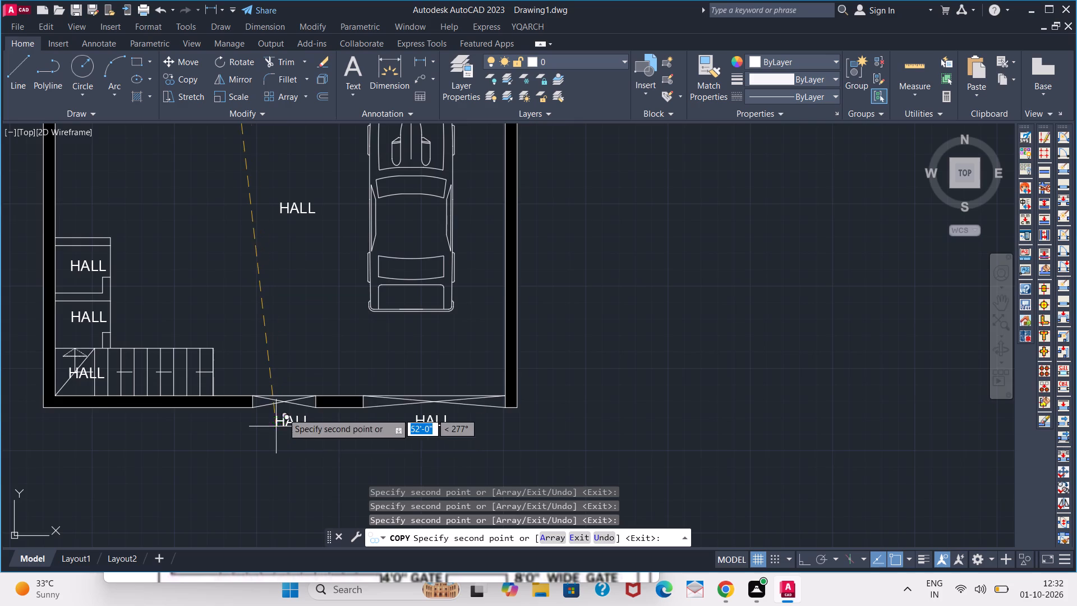
Place a HALL copy in each of the four small rooms behind the rear bedrooms and finish copying.
middle_click_drag(279, 282, 254, 548)
scroll(246, 410, "down", 3)
scroll(224, 266, "up", 3)
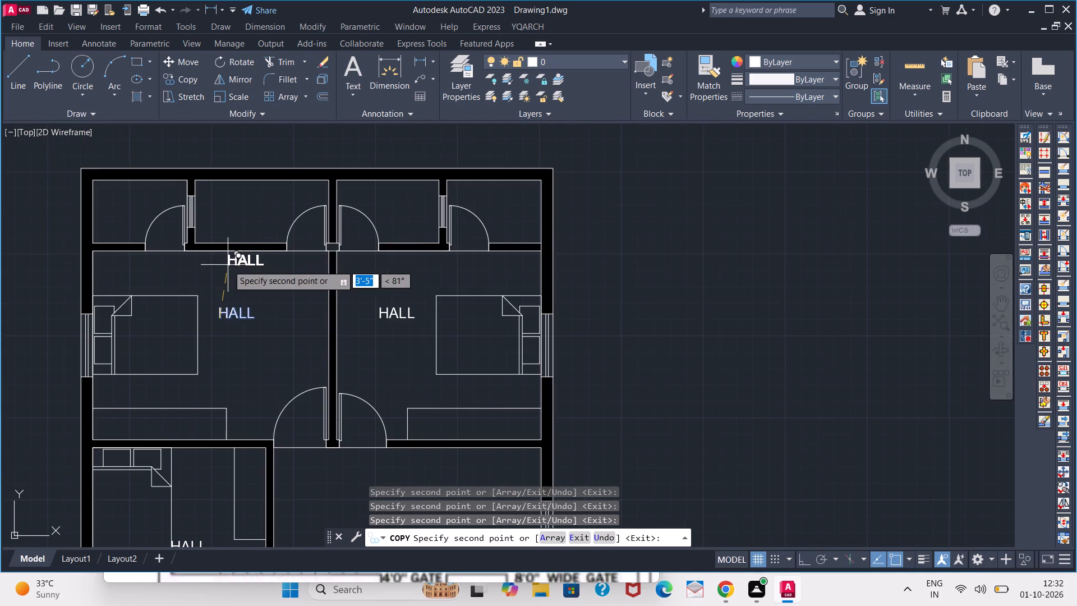
left_click(228, 215)
left_click(108, 207)
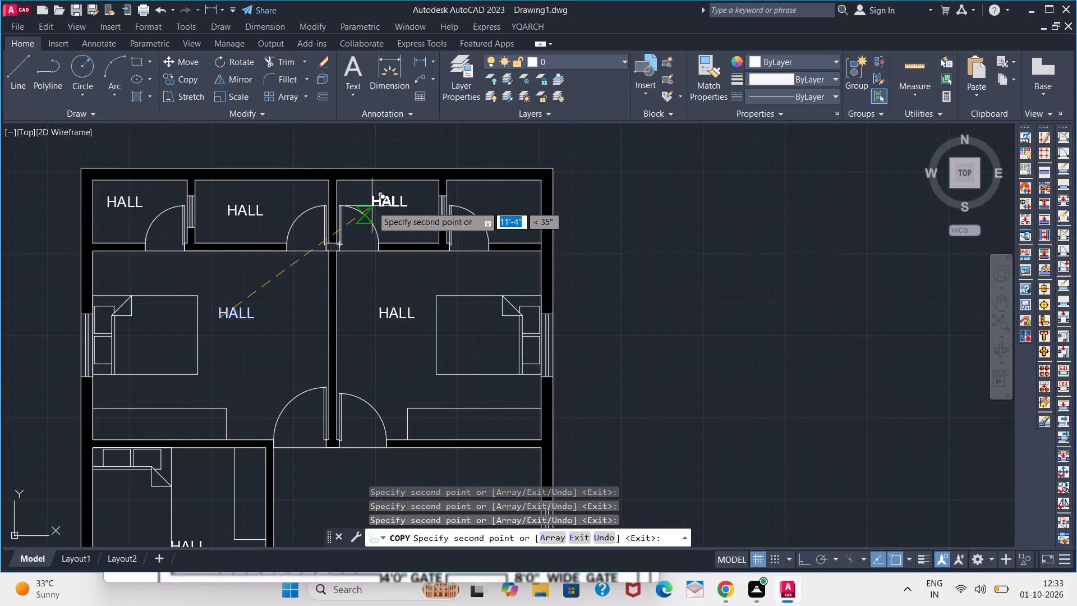
left_click(379, 203)
left_click(481, 201)
scroll(395, 324, "down", 2)
middle_click_drag(378, 329, 355, 277)
key("space")
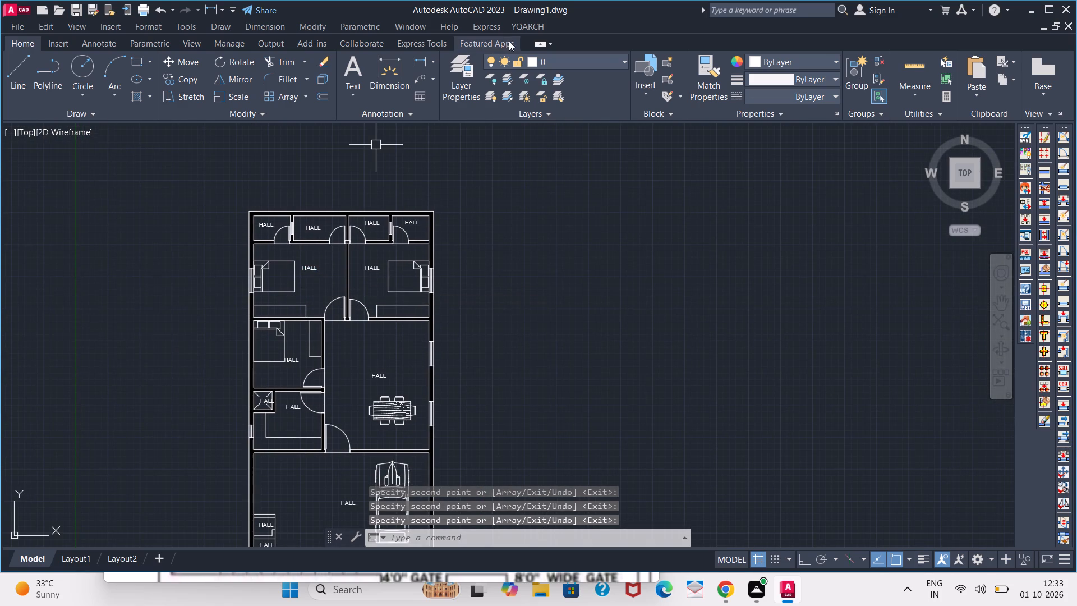
Add linear dimensions for the inner width and depth of the leftmost small rear room.
left_click(421, 57)
scroll(269, 186, "up", 3)
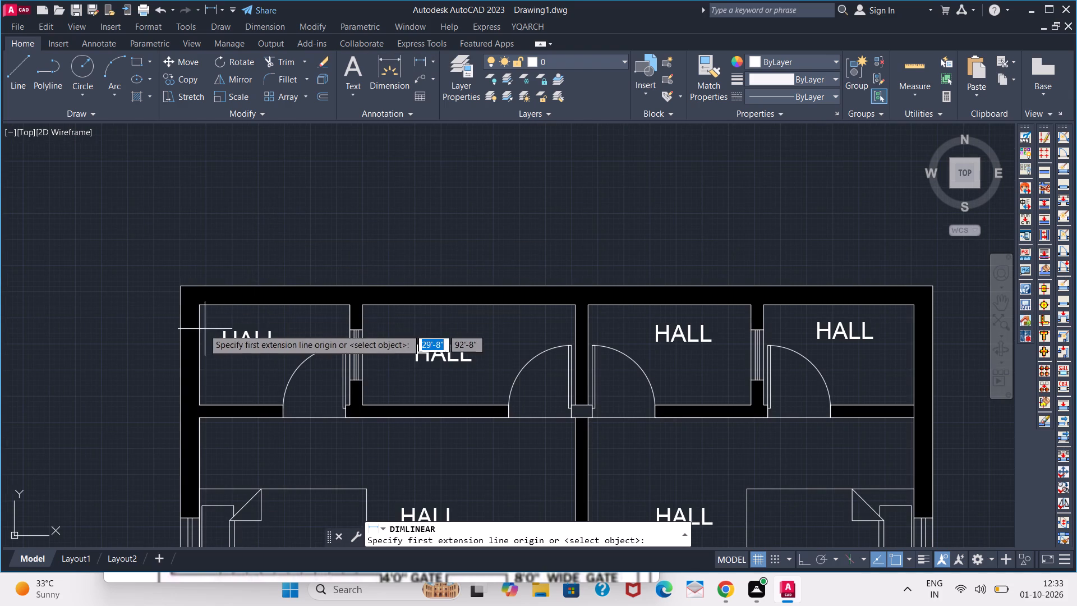
left_click(201, 309)
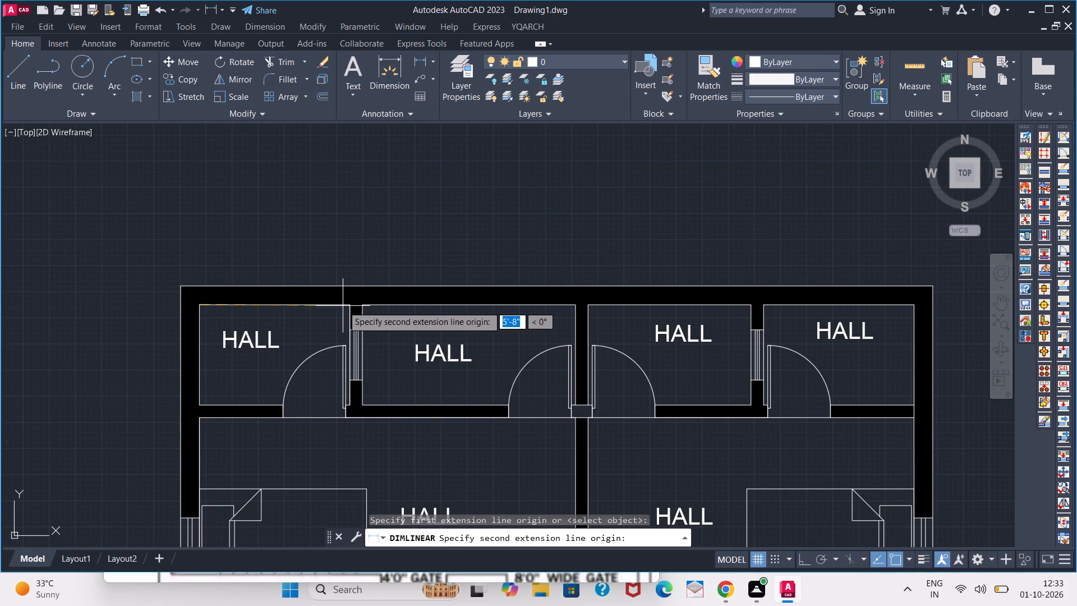
left_click(343, 306)
left_click(341, 316)
key("space")
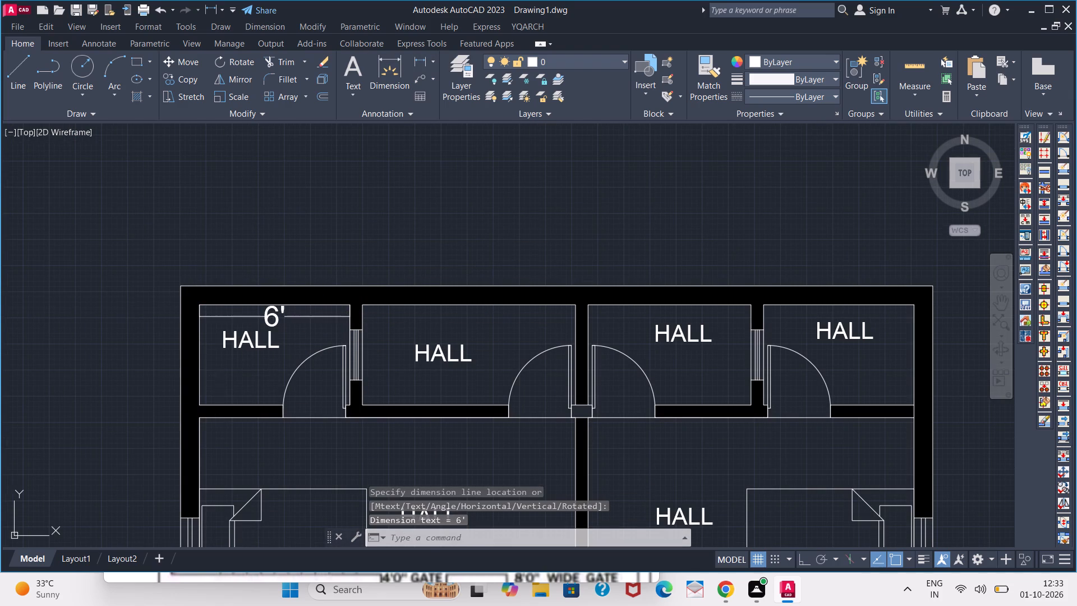
left_click(204, 406)
left_click(199, 303)
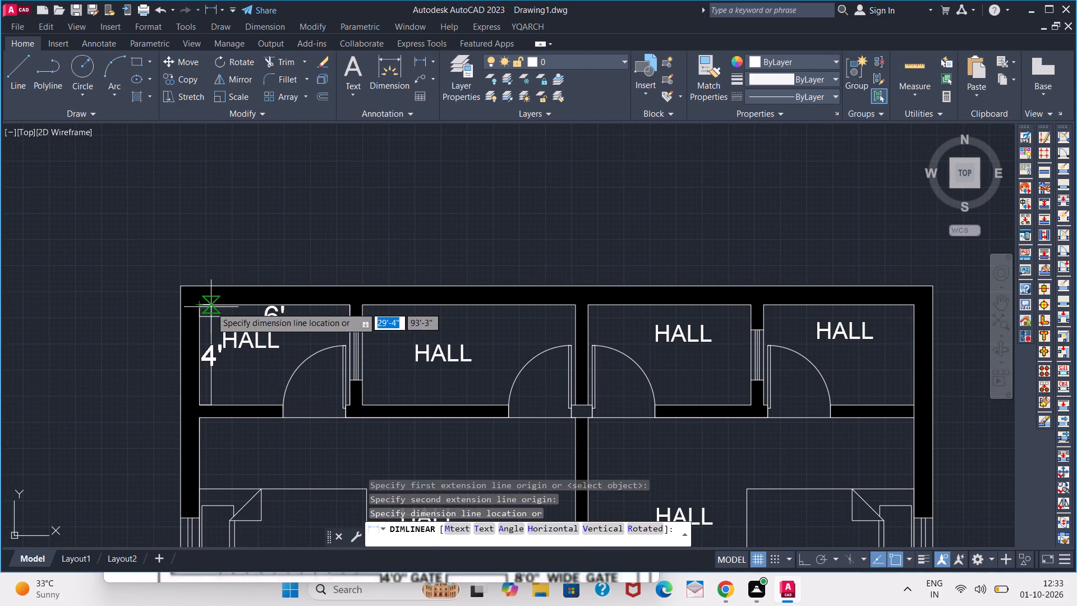
left_click(211, 307)
Add linear dimensions for the inner depth and width of the second small rear room from the left.
key("space")
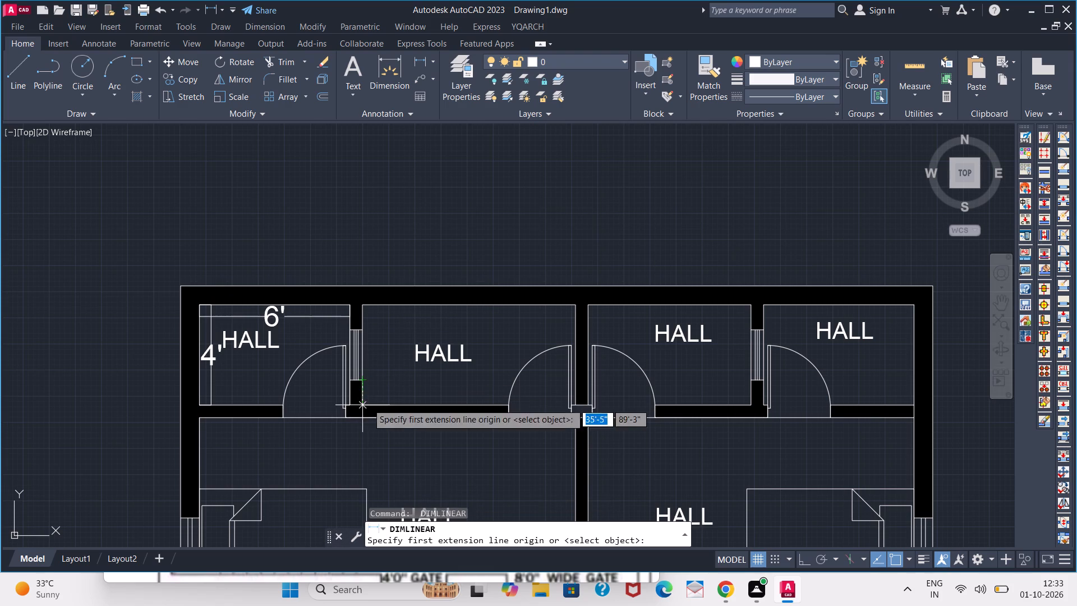
left_click(366, 406)
left_click(361, 311)
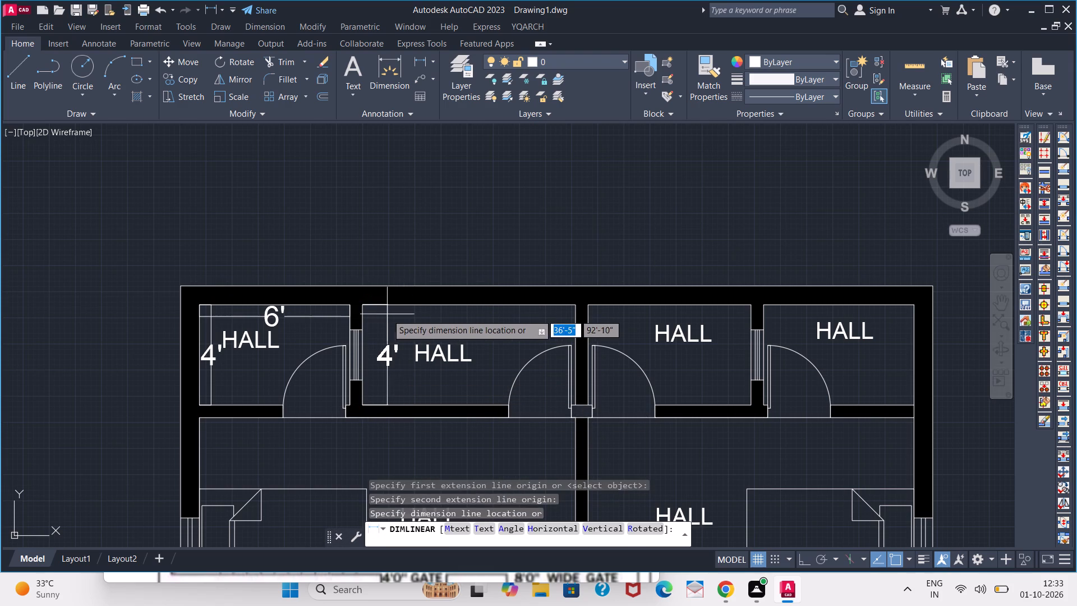
left_click(383, 314)
key("space")
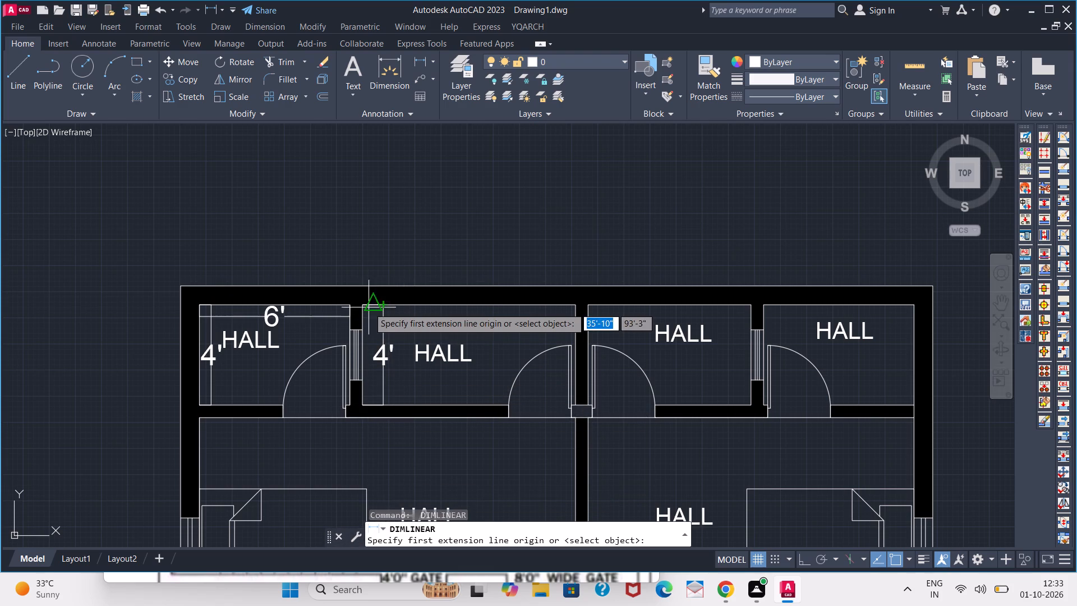
left_click(363, 307)
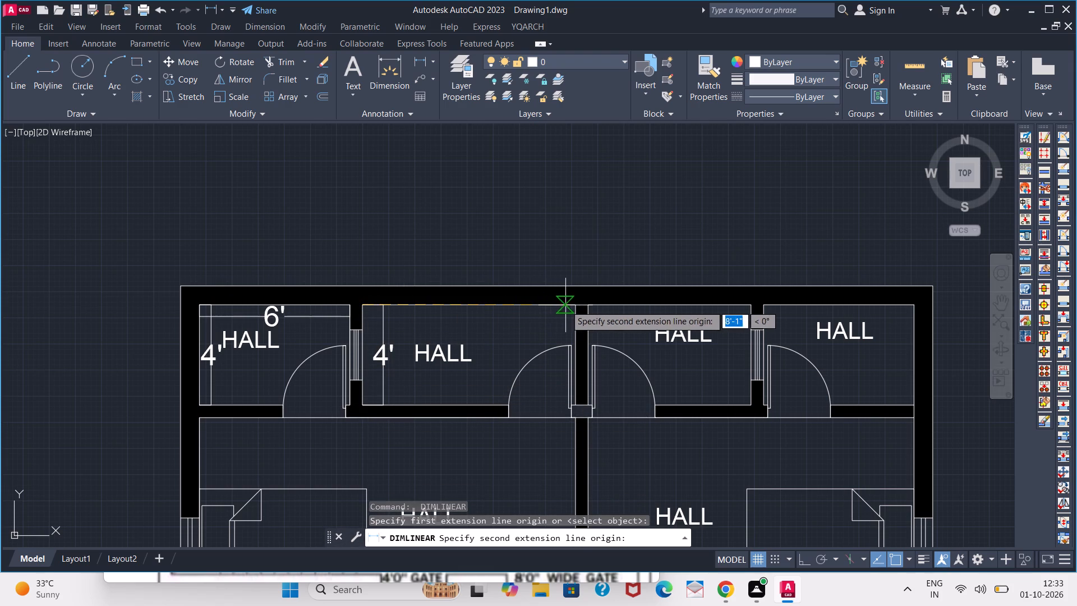
left_click(571, 305)
left_click(567, 315)
Add linear dimensions for the inner width and depth of the third small rear room from the left.
key("space")
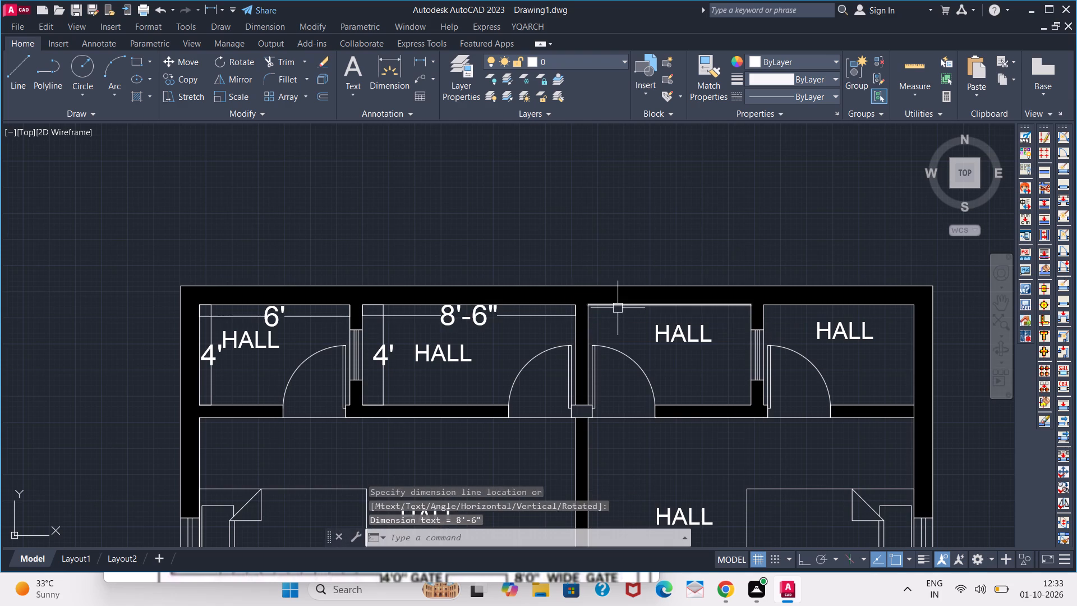
left_click(584, 305)
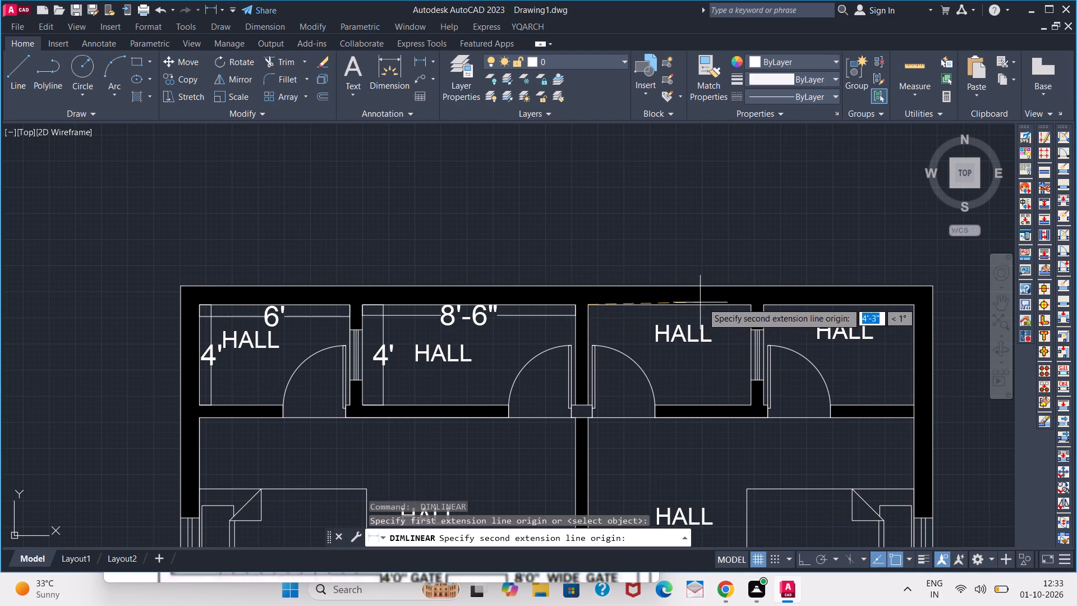
left_click(747, 306)
left_click(744, 312)
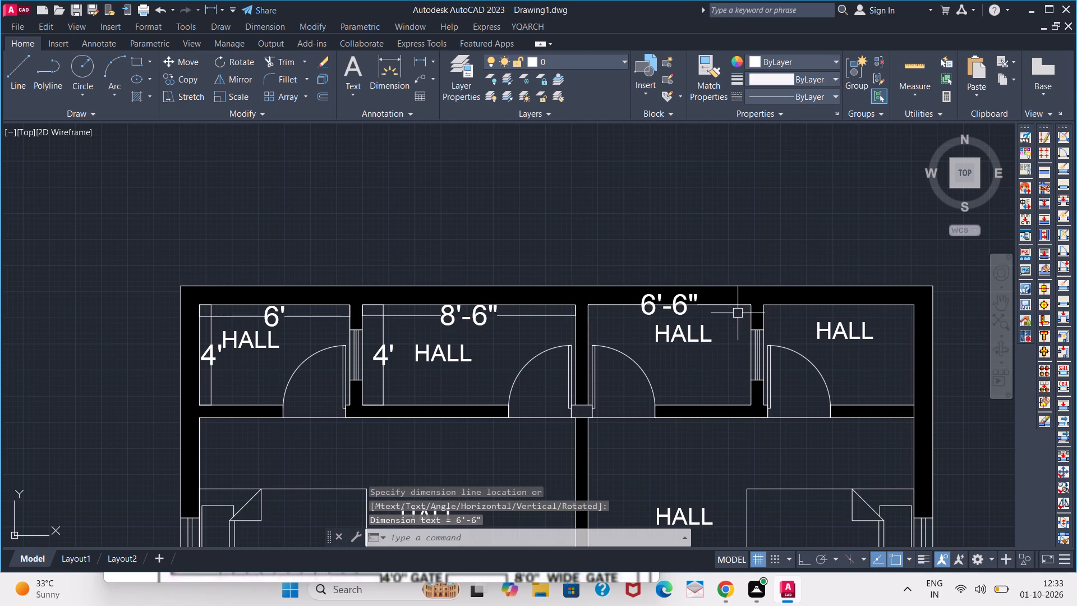
key("space")
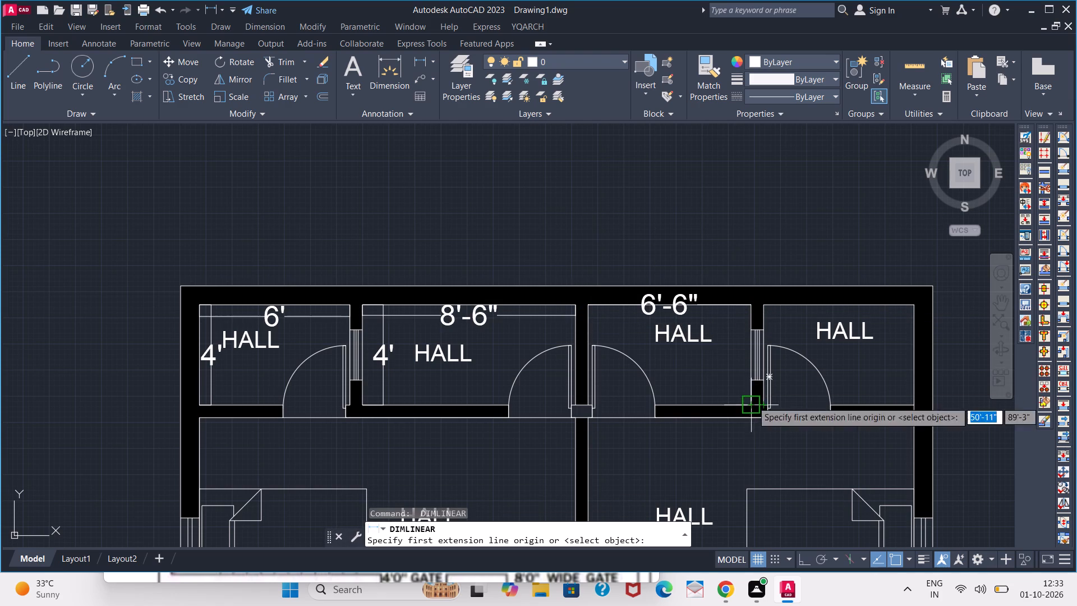
left_click(752, 401)
left_click(749, 312)
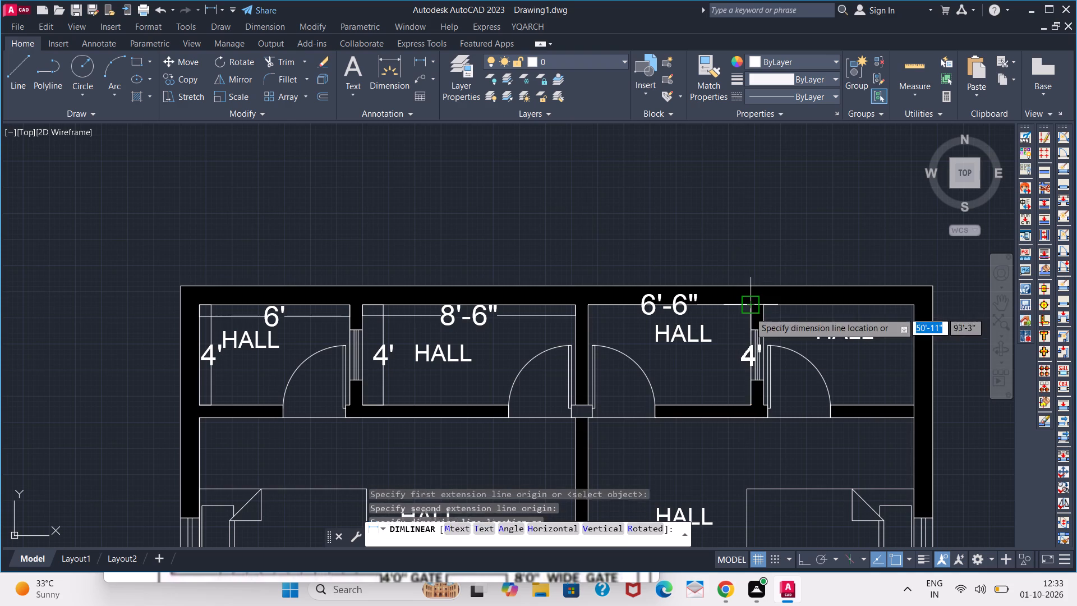
left_click(740, 314)
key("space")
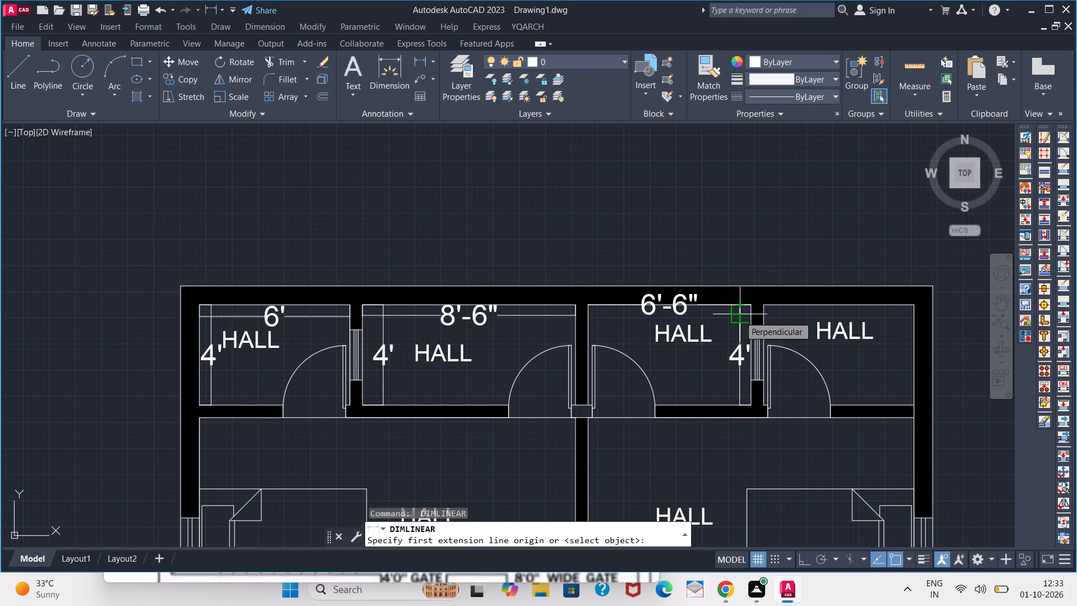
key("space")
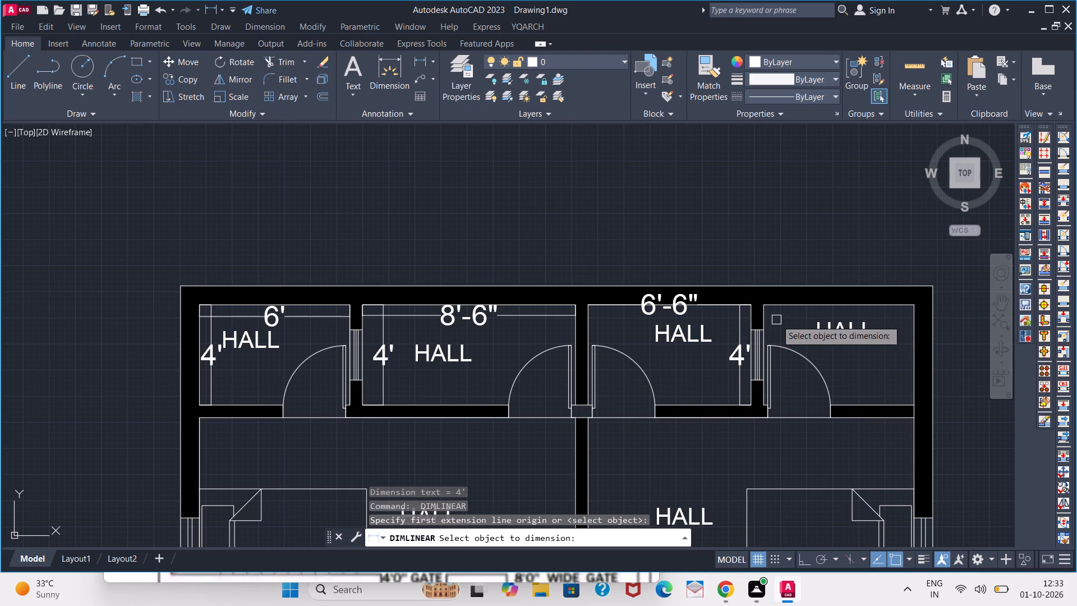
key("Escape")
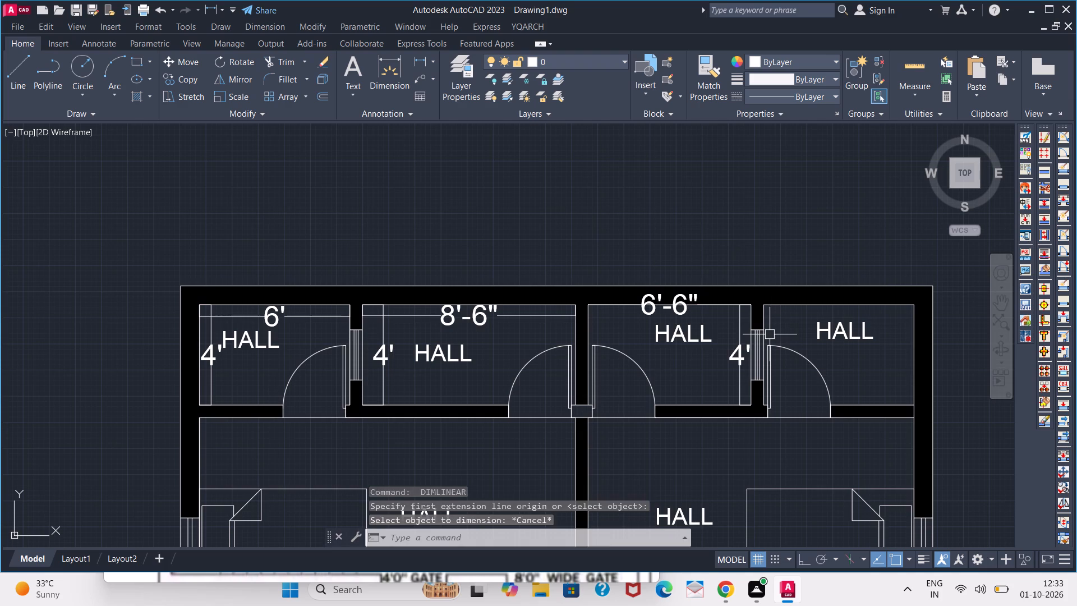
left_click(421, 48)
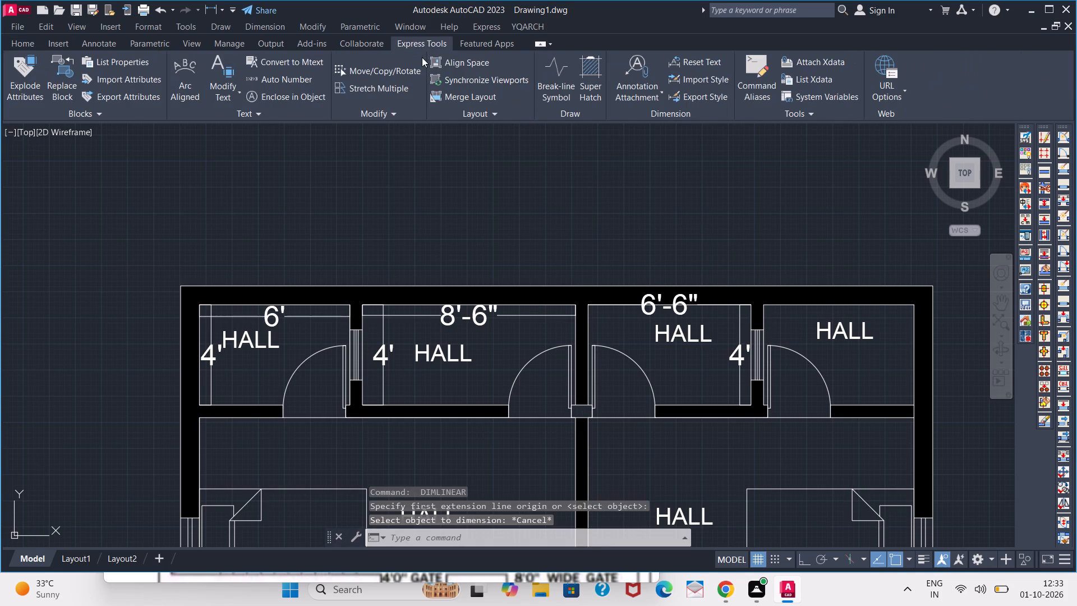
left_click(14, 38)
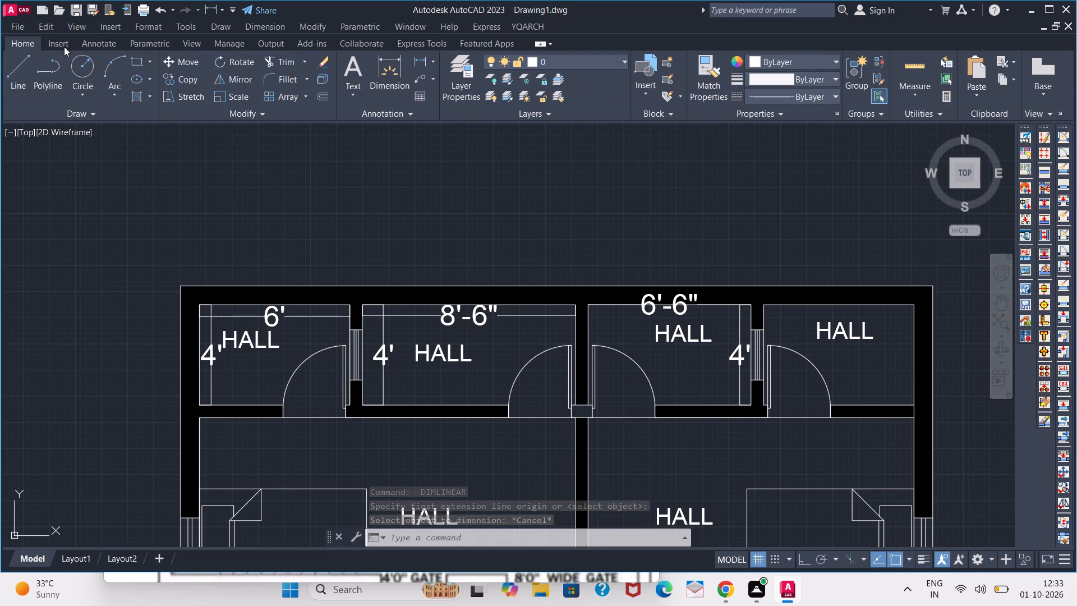
Add linear dimensions for the inner width and depth of the rightmost small rear room.
left_click(415, 59)
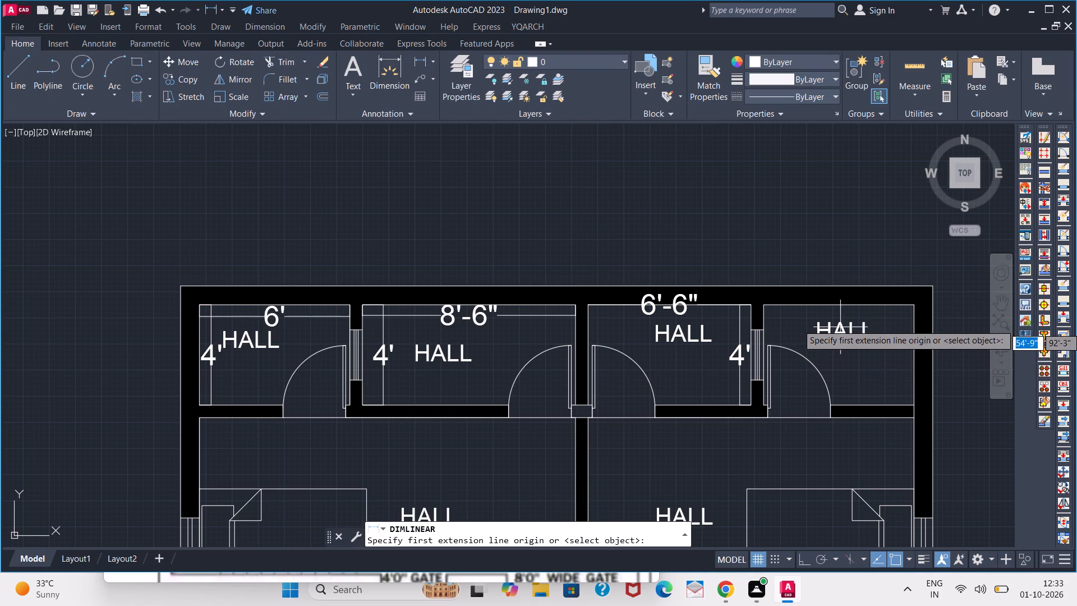
left_click(770, 305)
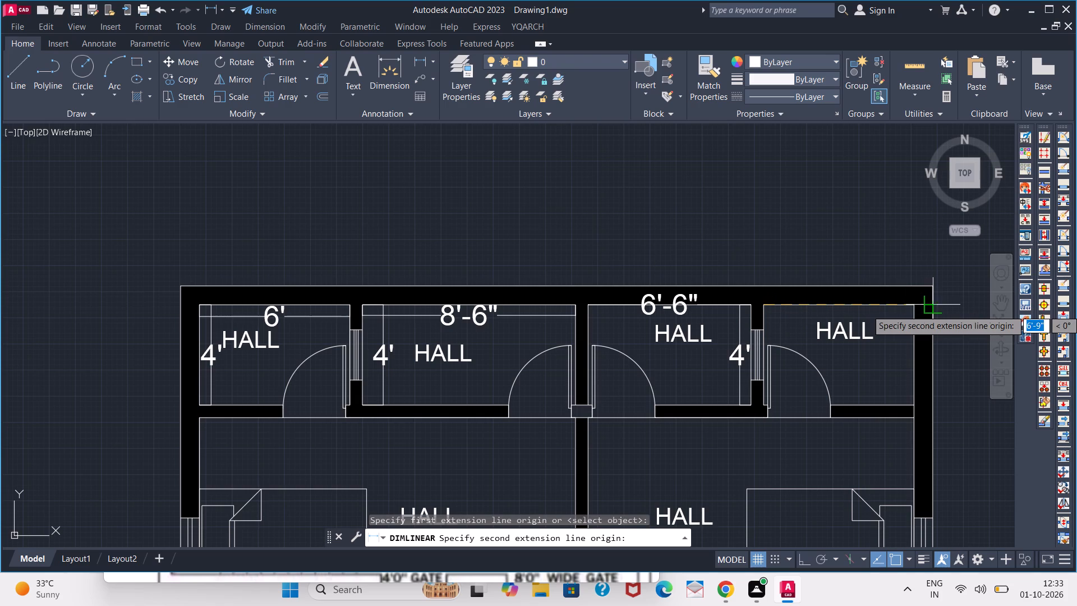
left_click(914, 309)
left_click(914, 317)
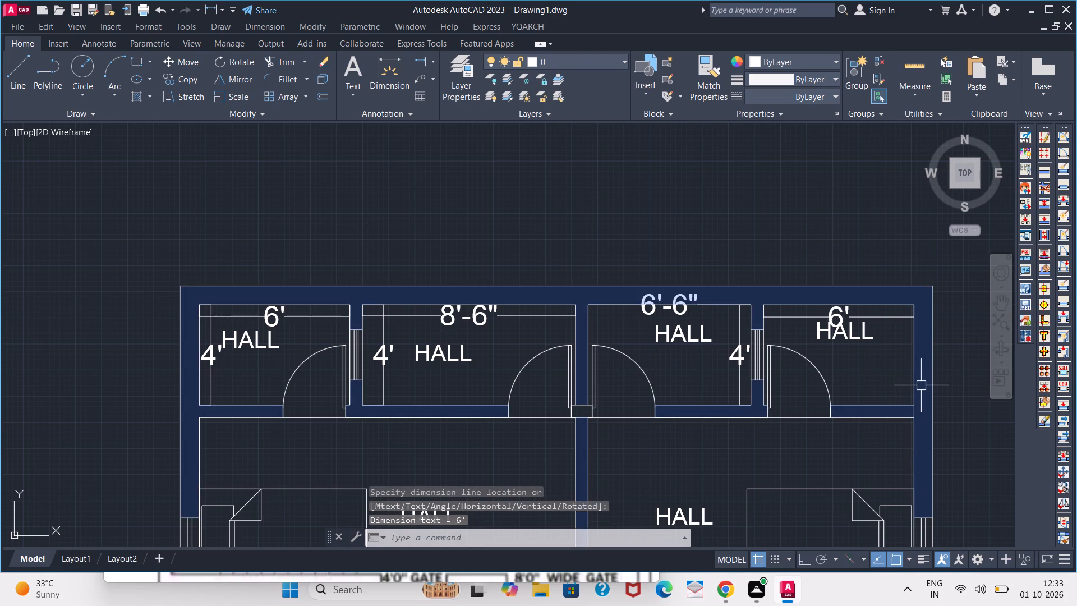
key("space")
left_click(915, 402)
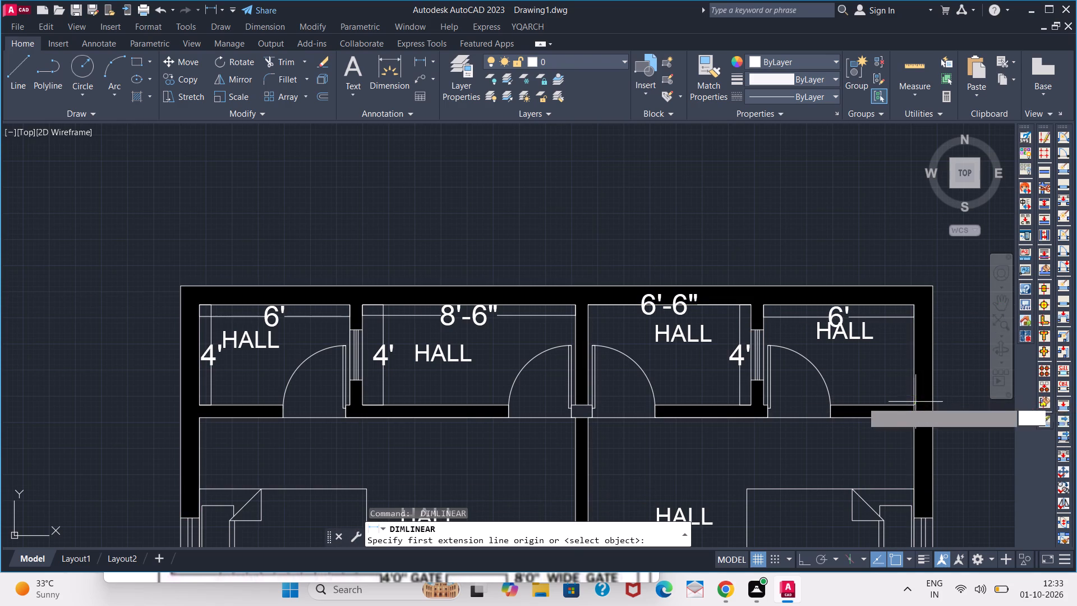
left_click(909, 307)
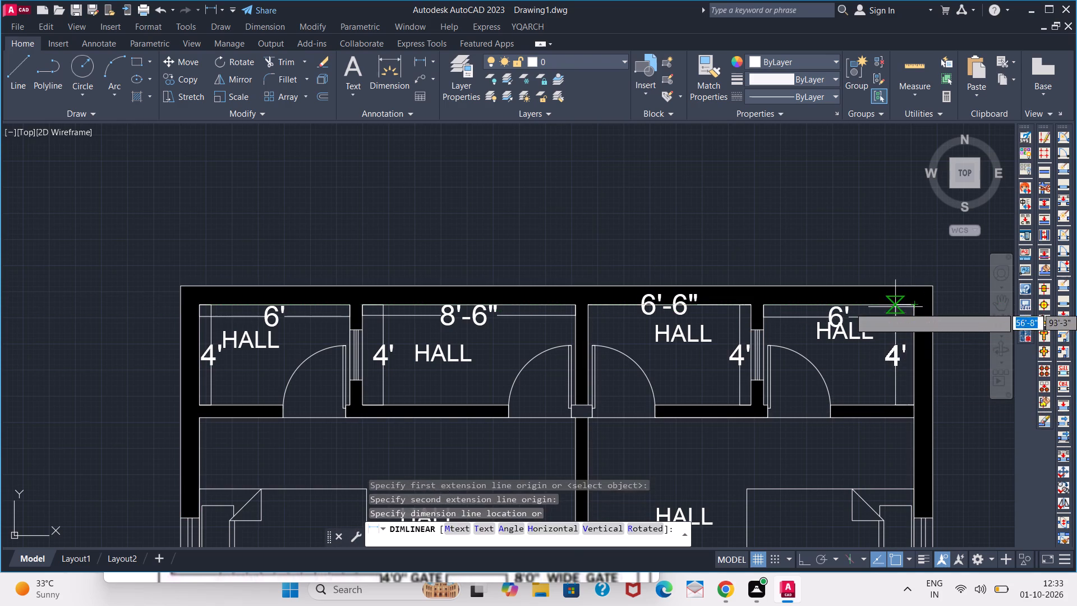
left_click(895, 307)
Add linear dimensions for the inner depth and width of the left rear bedroom, placed just inside its walls.
middle_click_drag(804, 386, 654, 272)
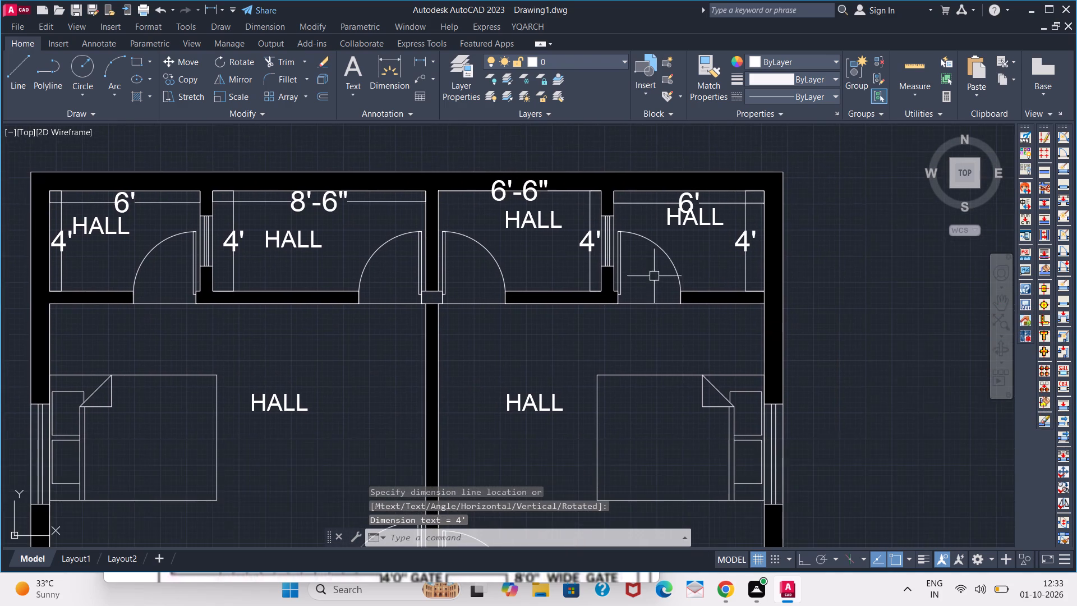
scroll(623, 362, "down", 1)
middle_click_drag(405, 399, 449, 345)
key("space")
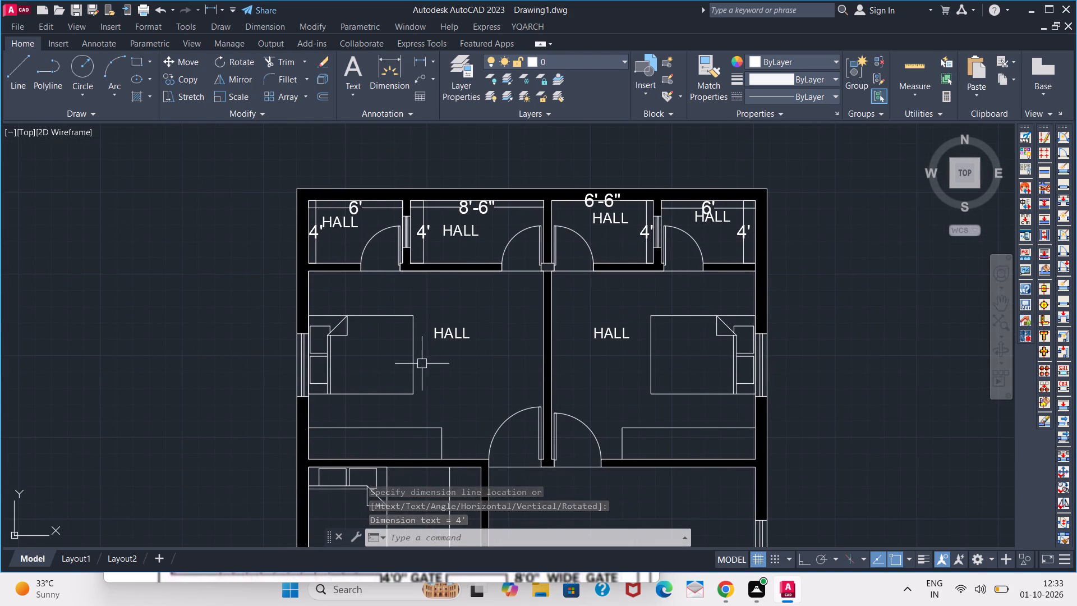
left_click(315, 459)
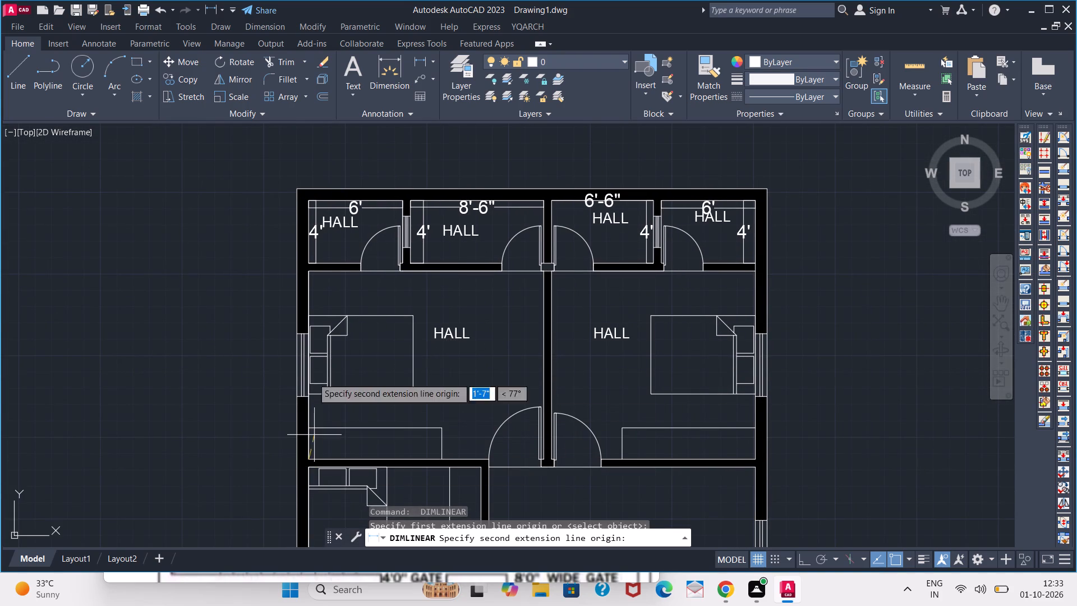
left_click(310, 277)
left_click(329, 277)
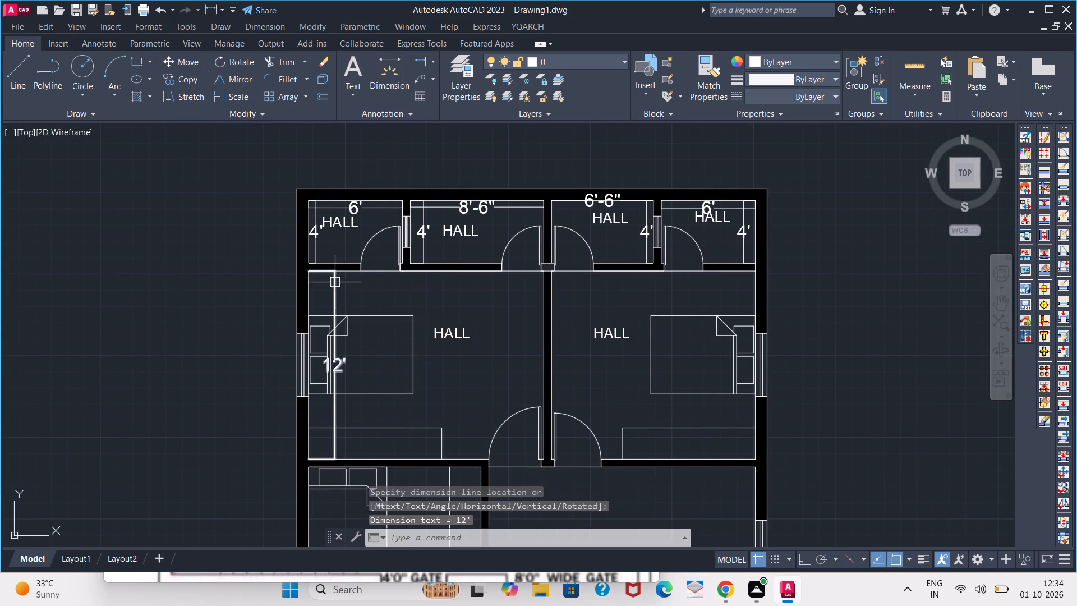
key("space")
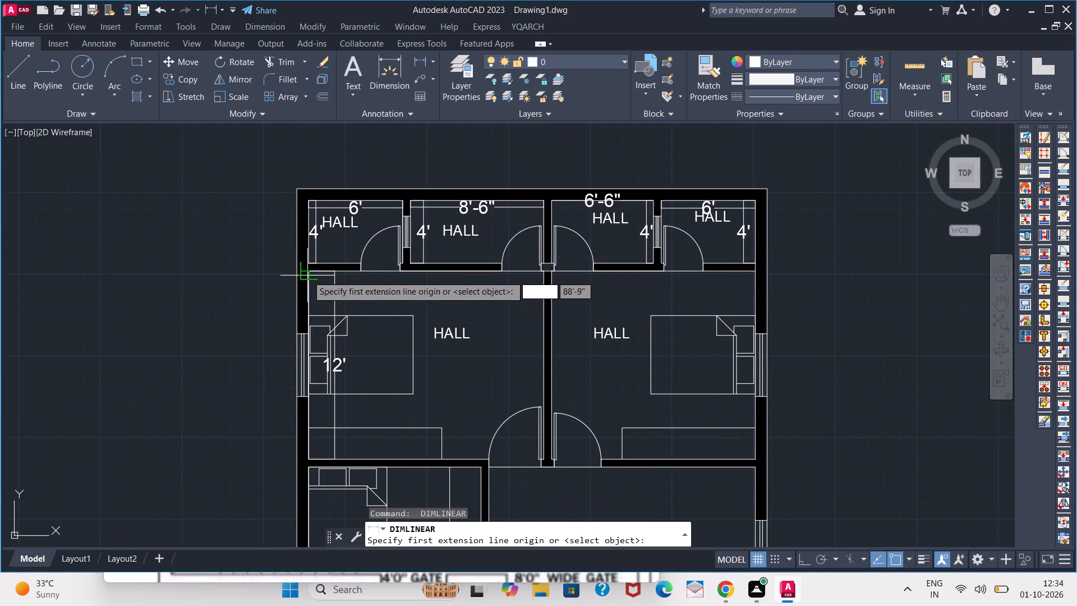
left_click(309, 275)
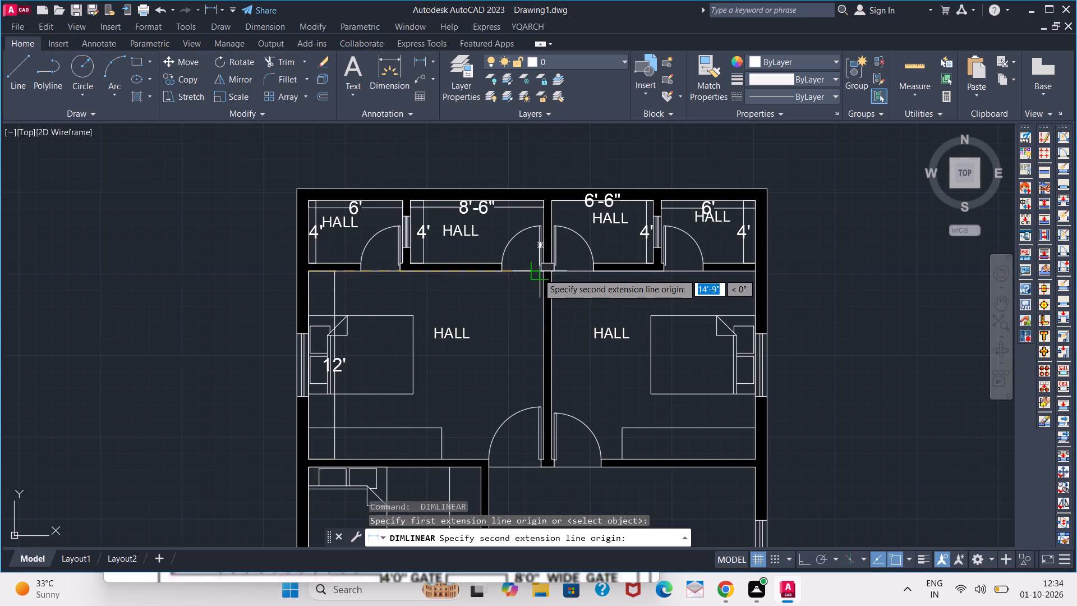
left_click(538, 273)
left_click(538, 283)
Add linear dimensions for the inner width and depth of the right rear bedroom, placed just inside its walls.
key("space")
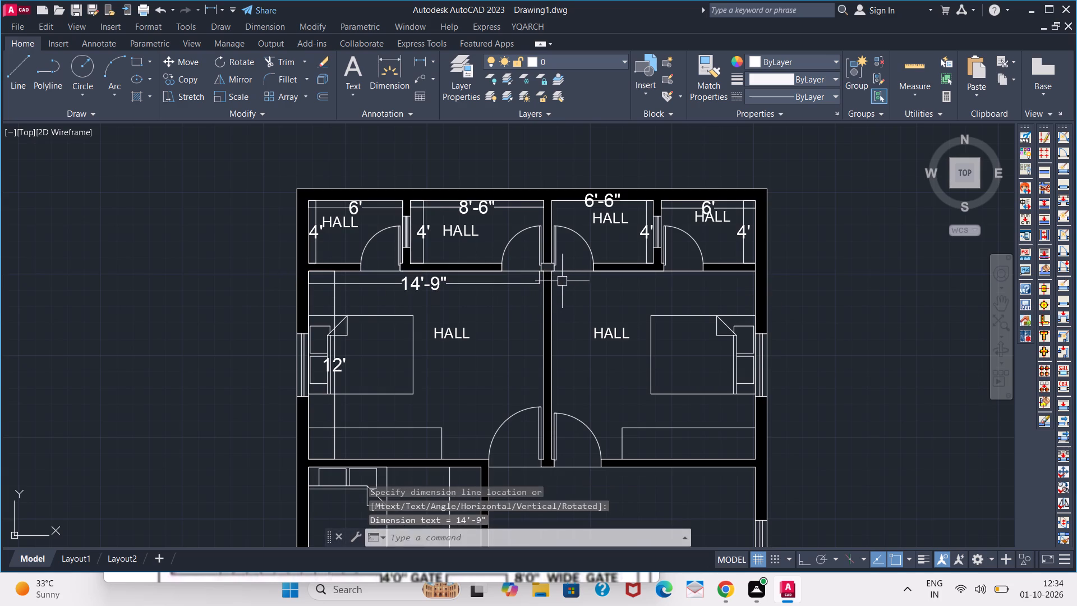
scroll(553, 273, "up", 2)
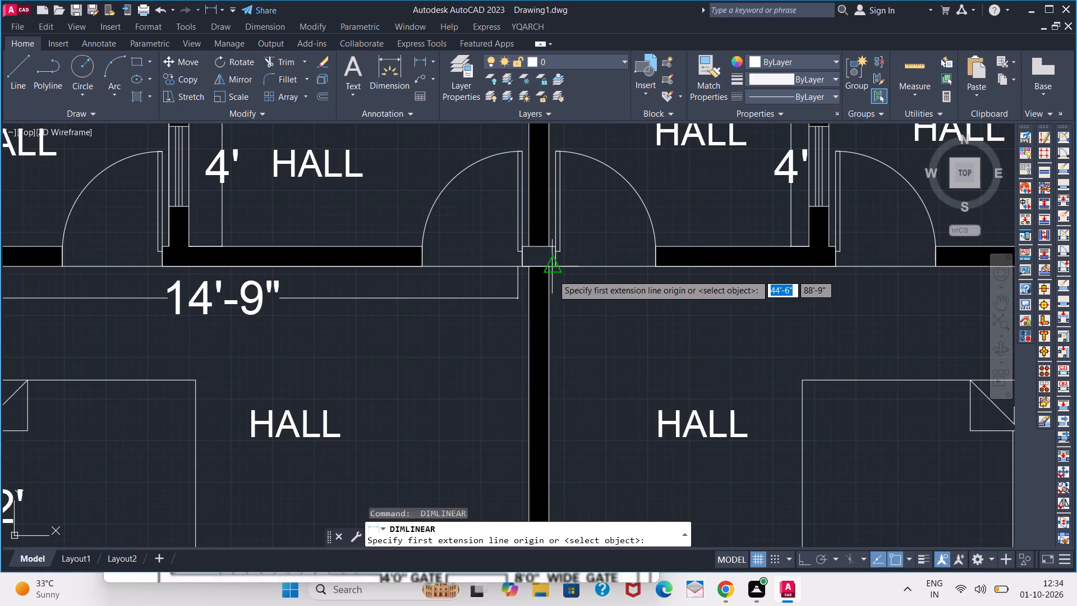
left_click(553, 274)
scroll(710, 277, "down", 2)
left_click(855, 274)
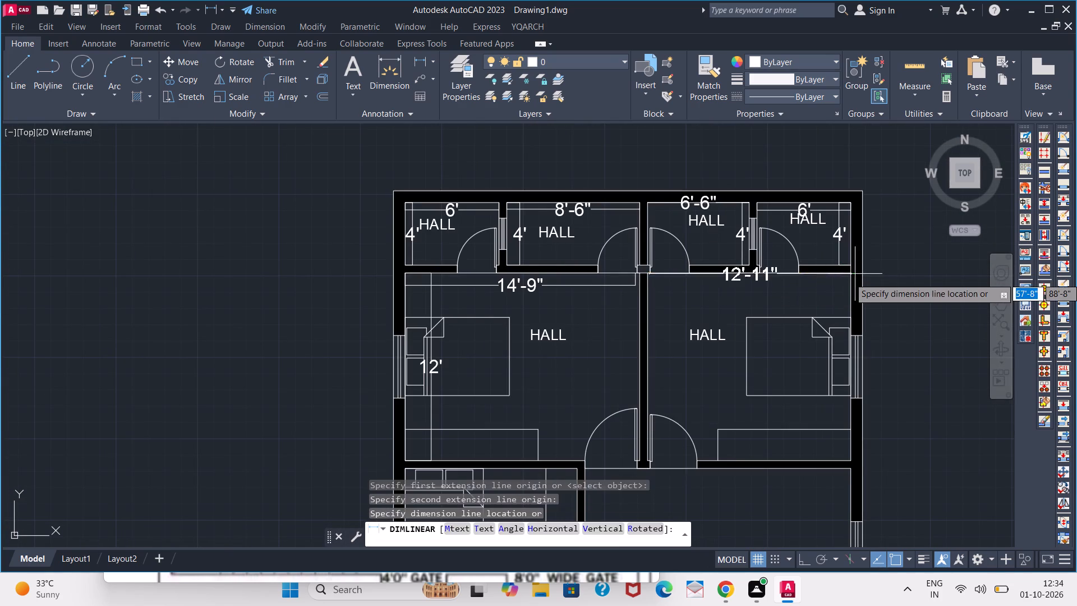
left_click(855, 283)
key("space")
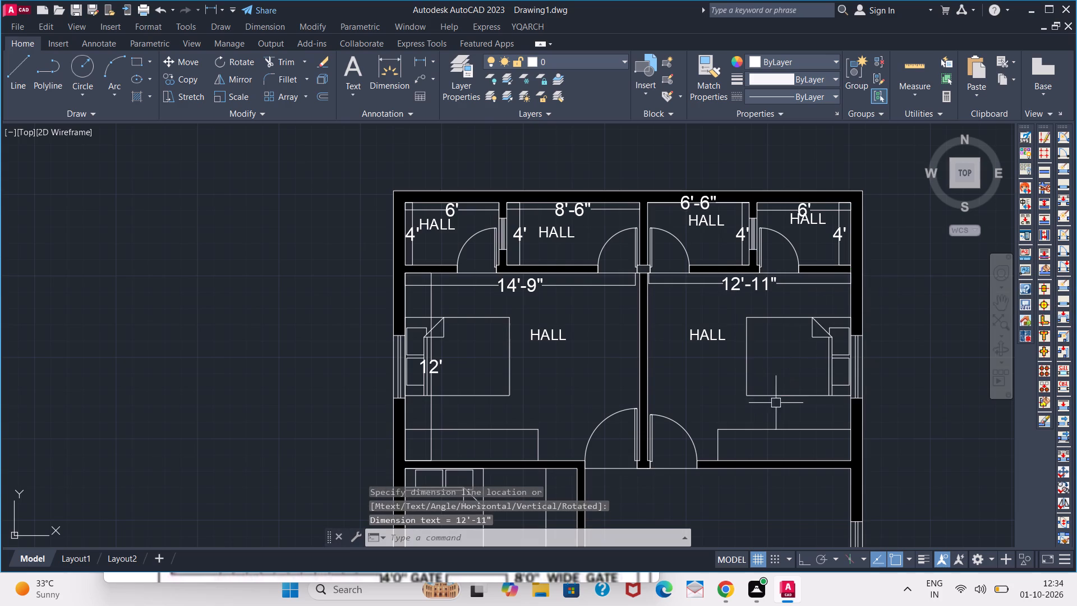
left_click(859, 463)
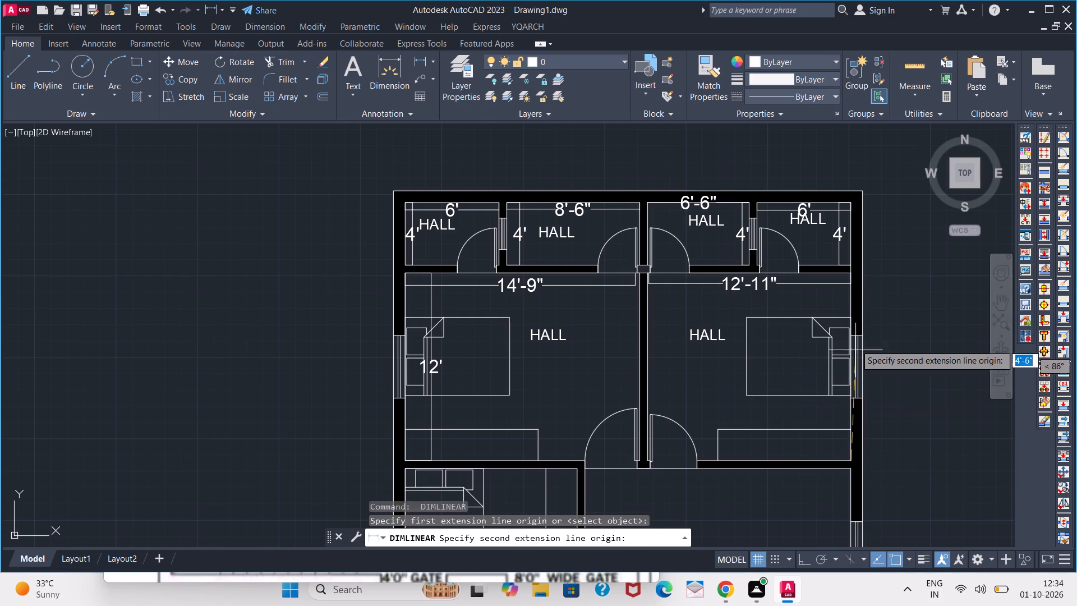
left_click(852, 273)
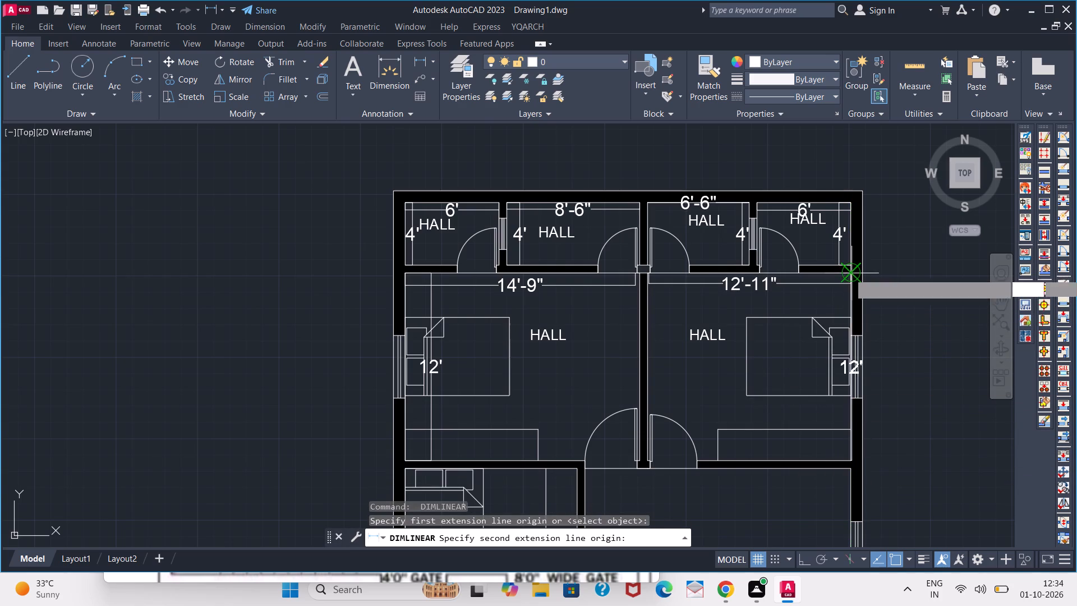
left_click(832, 275)
Add linear dimensions for the inner depth and width of the left middle bedroom, placed inside the room.
middle_click_drag(641, 374, 662, 260)
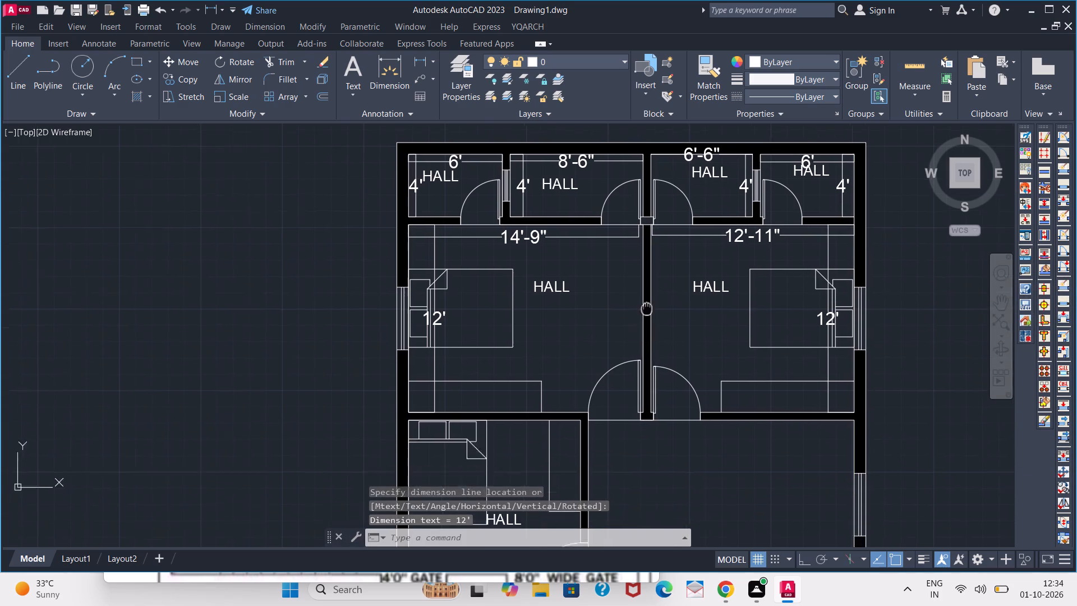
middle_click_drag(662, 260, 712, 178)
key("space")
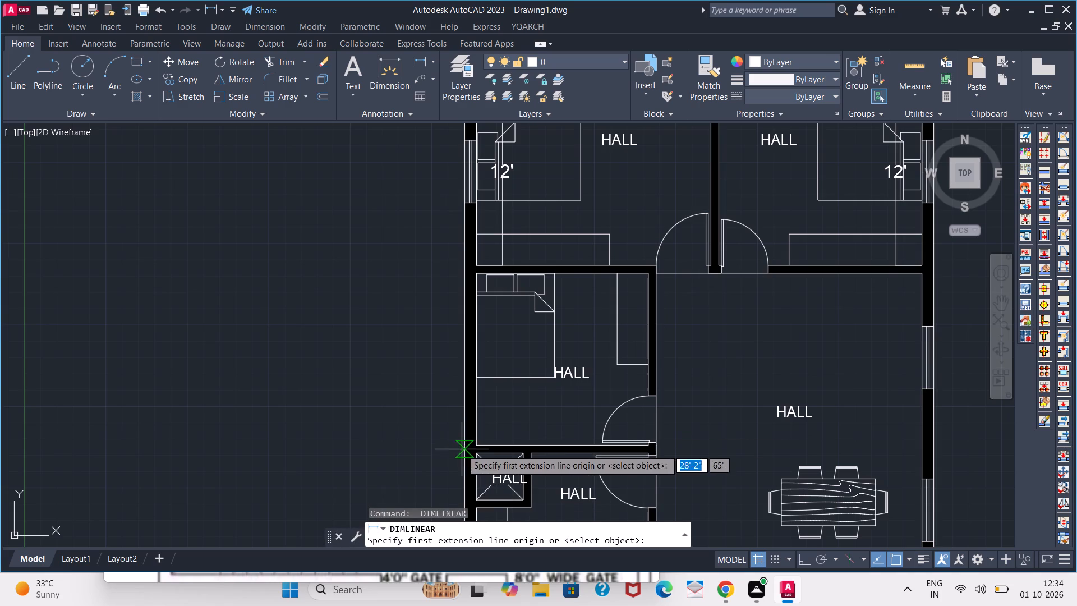
left_click(479, 447)
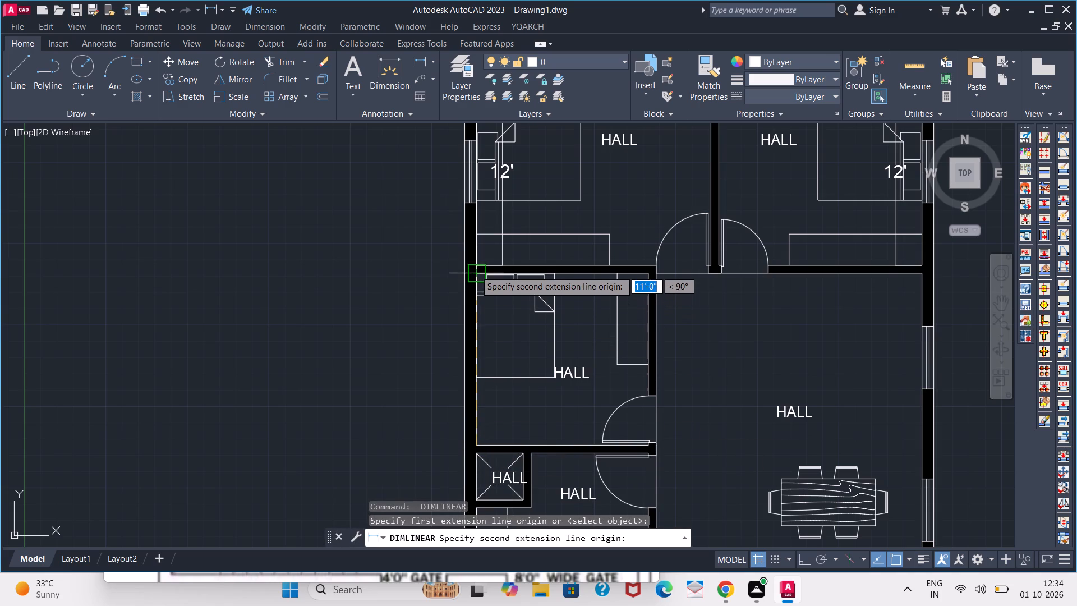
left_click(475, 270)
left_click(538, 269)
key("space")
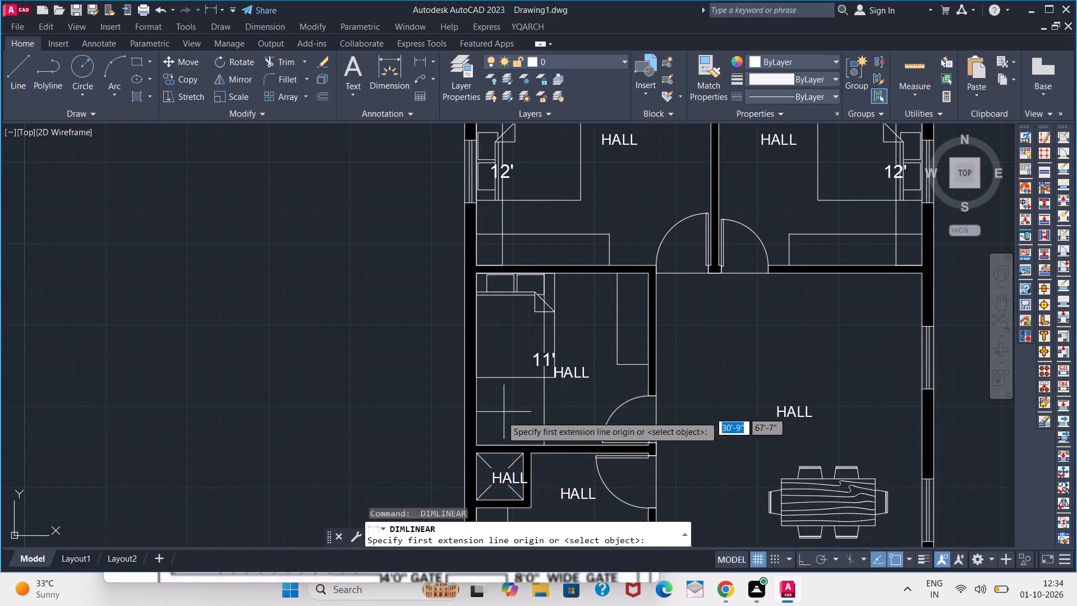
left_click(475, 273)
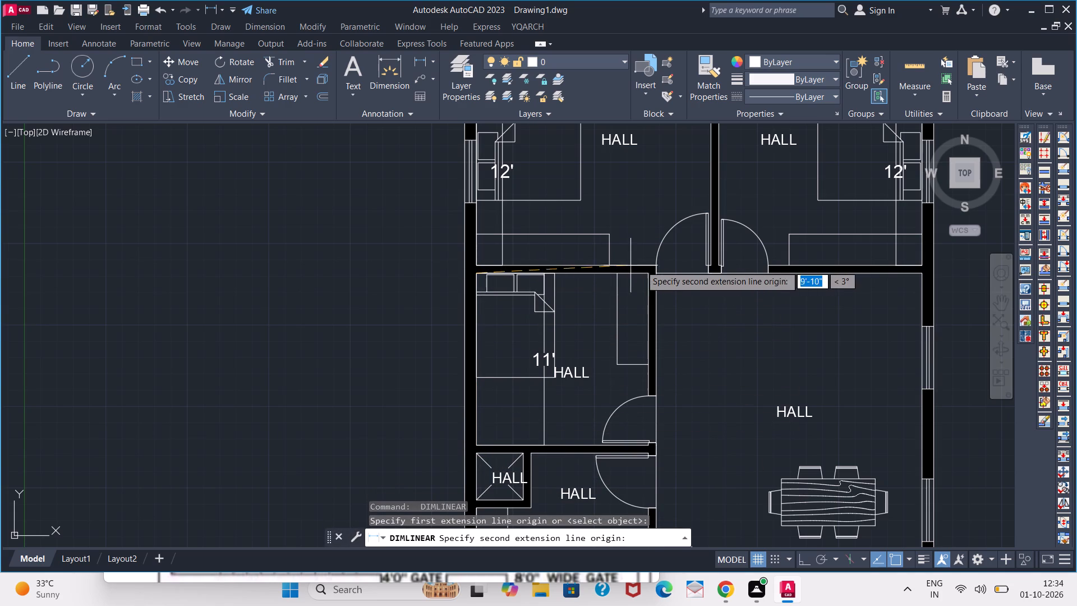
left_click(643, 277)
left_click(643, 288)
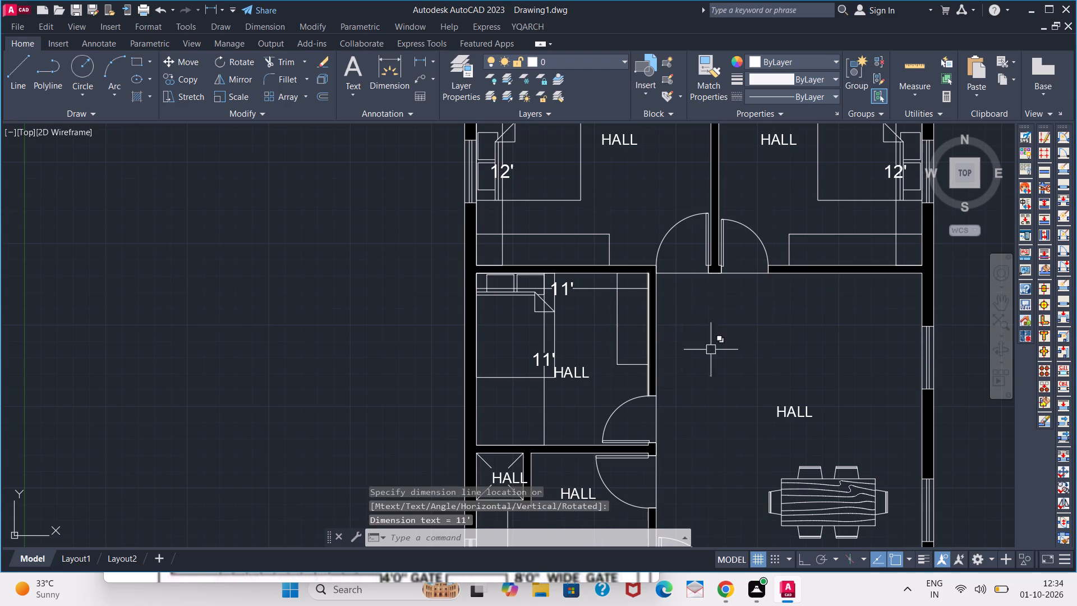
Add linear dimensions for the inner width and depth of the dining hall, placed just inside its rear and right walls.
scroll(604, 283, "down", 2)
middle_click_drag(663, 341, 540, 299)
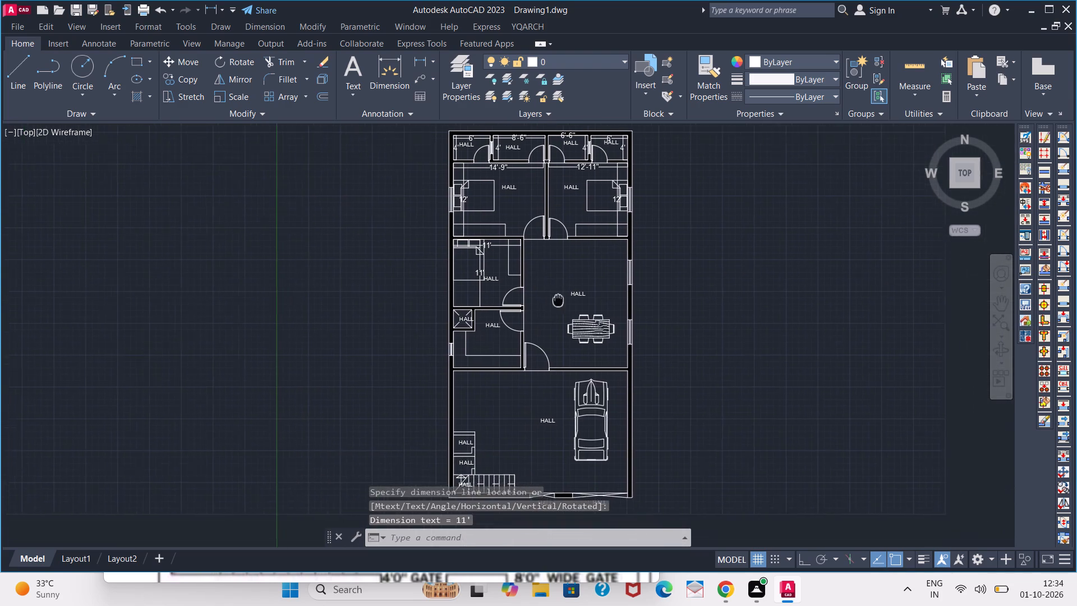
middle_click_drag(540, 299, 521, 299)
middle_click_drag(512, 299, 480, 295)
scroll(467, 250, "up", 3)
key("space")
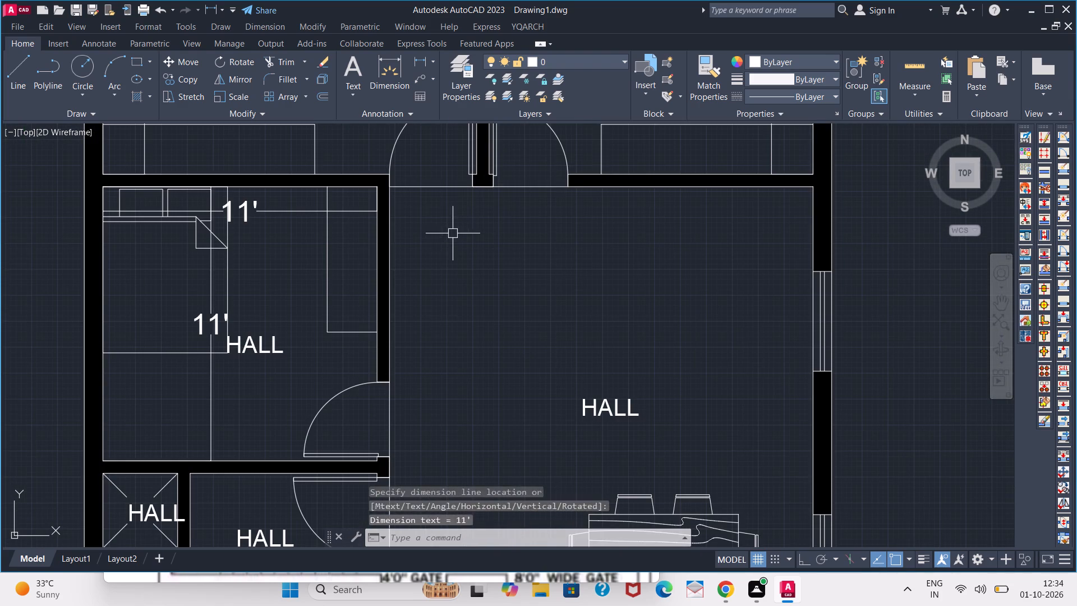
left_click(393, 186)
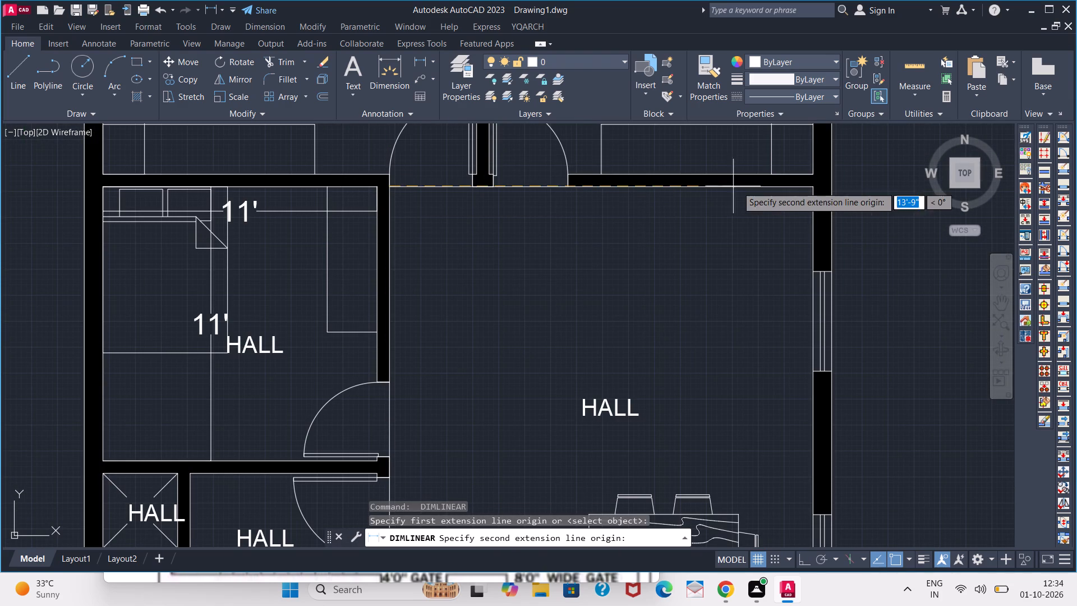
left_click(819, 189)
left_click(818, 218)
scroll(577, 310, "down", 2)
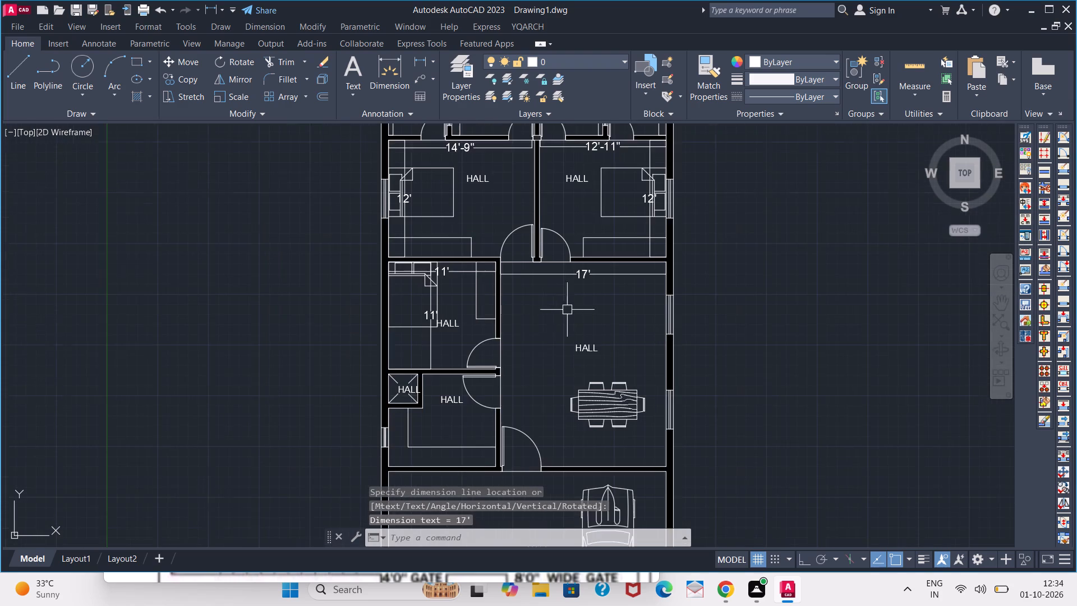
middle_click_drag(543, 310, 538, 259)
key("space")
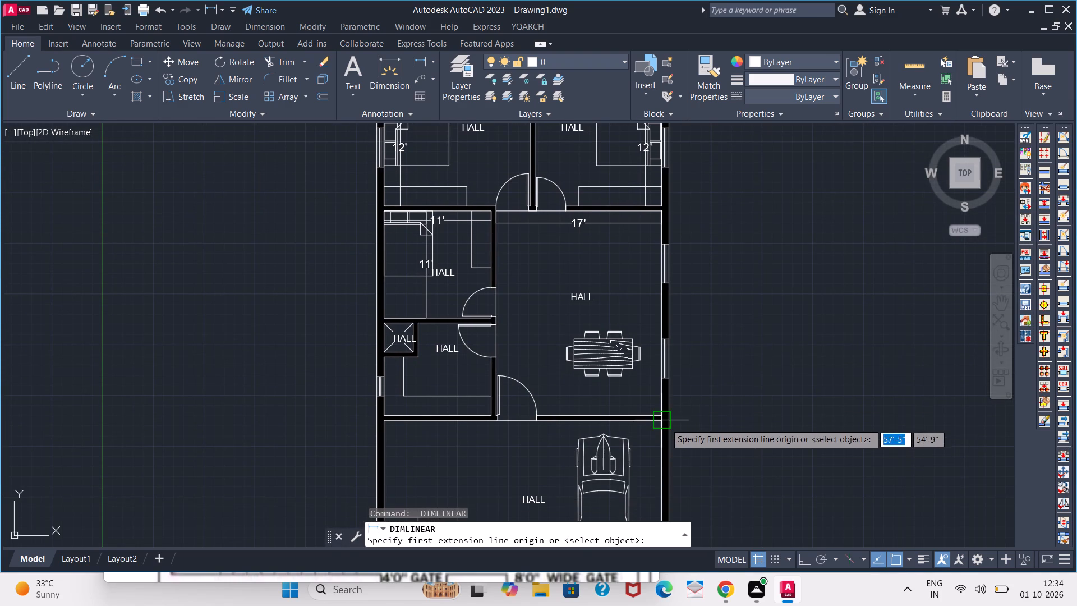
left_click(661, 412)
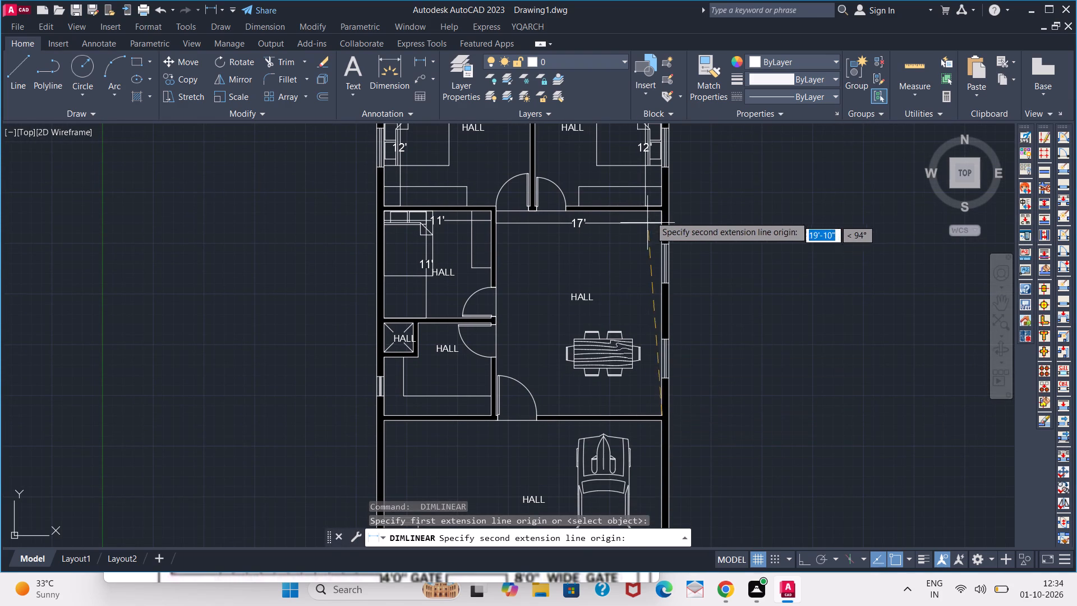
left_click(658, 213)
left_click(642, 213)
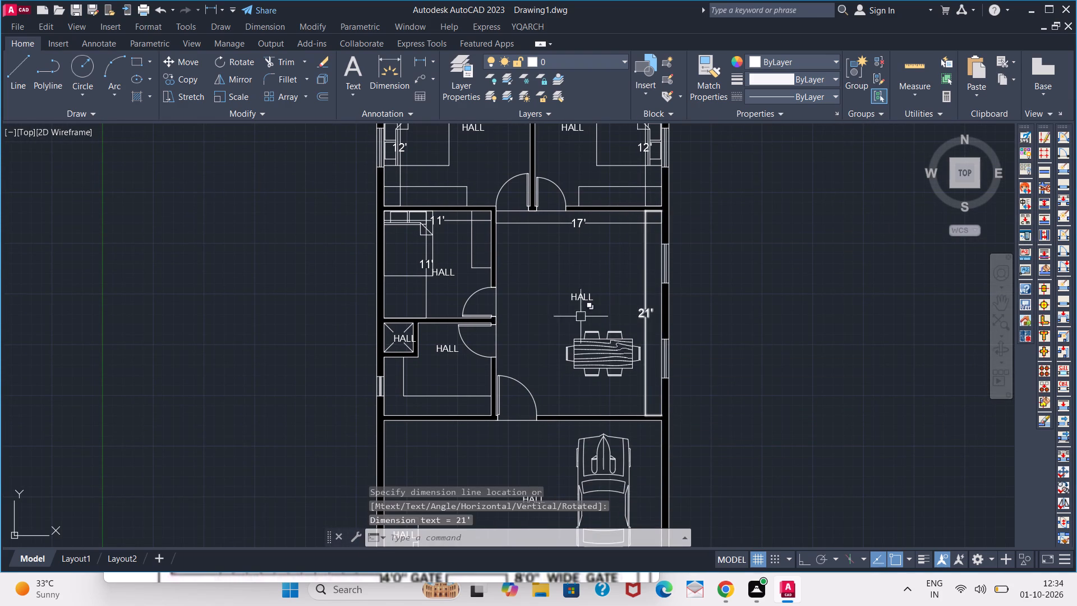
Add linear dimensions for the inner depth and width of the small crossed square shaft below the left middle bedroom.
scroll(567, 346, "down", 1)
middle_click_drag(545, 348, 559, 269)
scroll(481, 256, "up", 3)
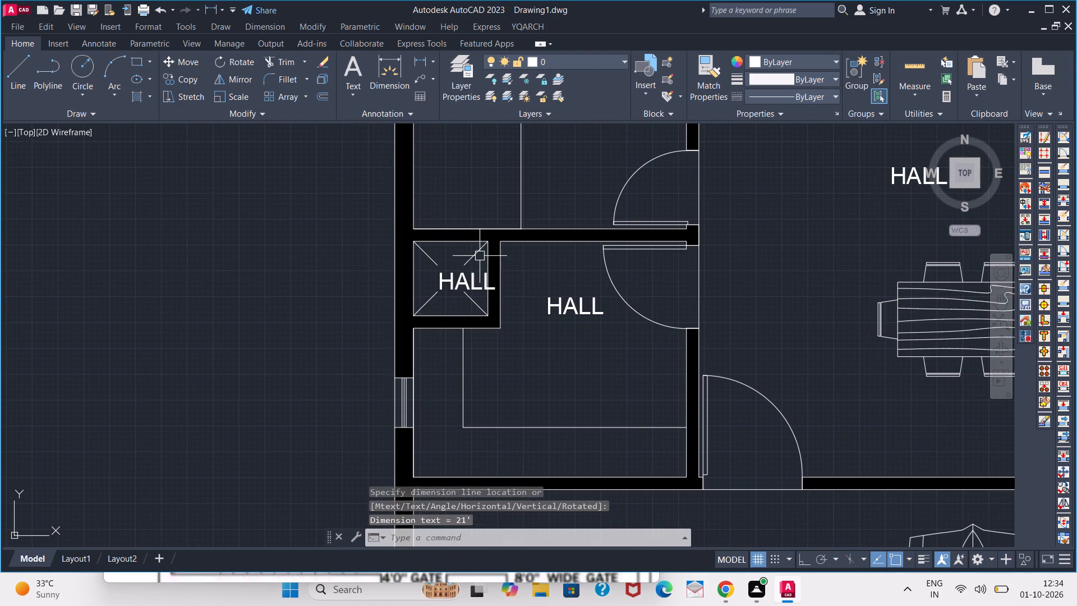
key("space")
left_click(414, 241)
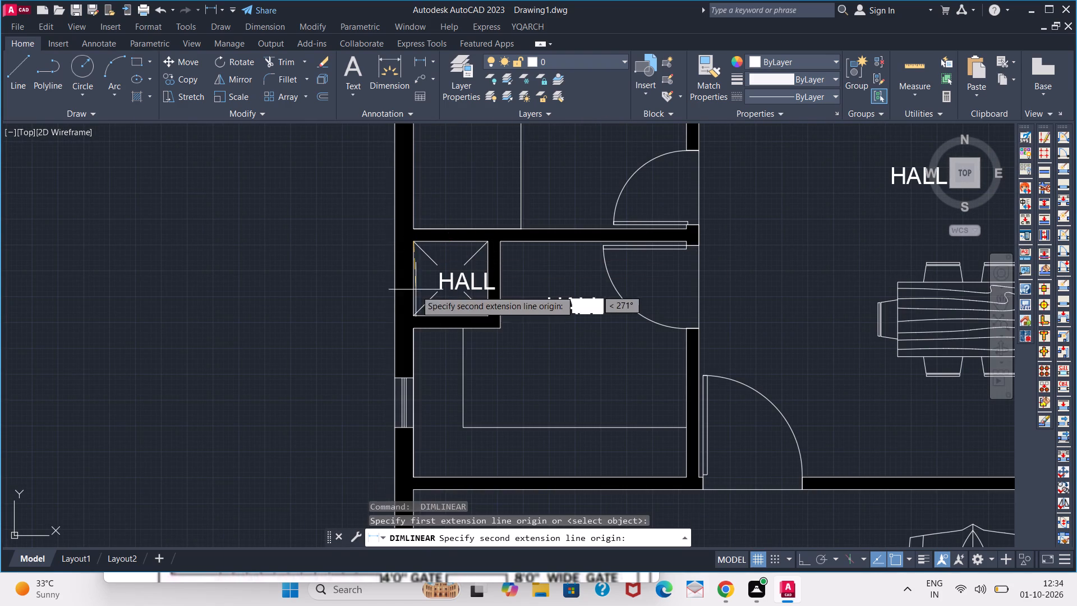
left_click(415, 311)
left_click(431, 305)
key("space")
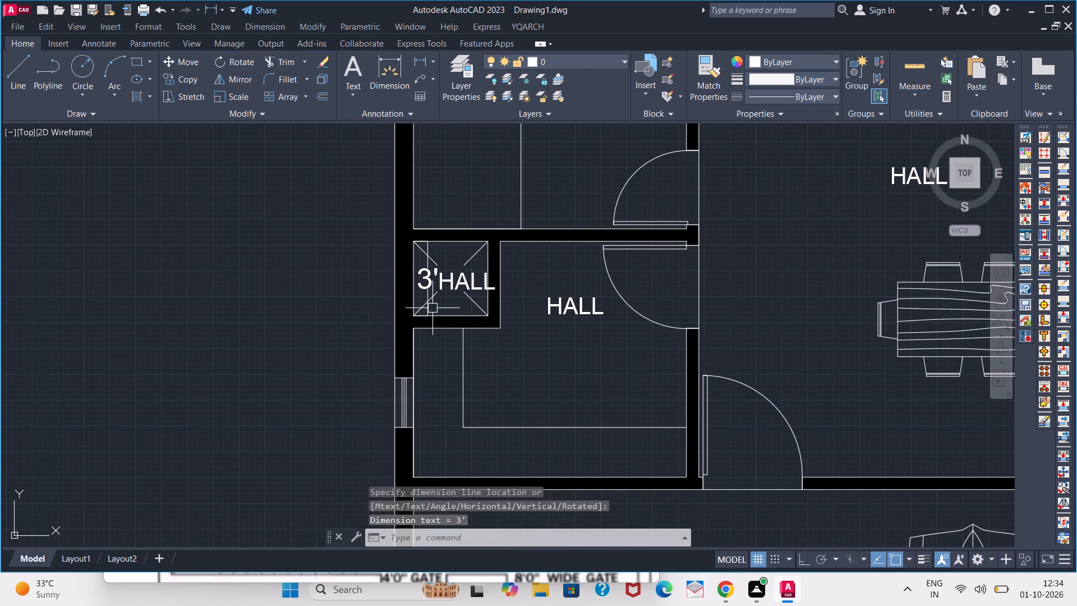
left_click(415, 314)
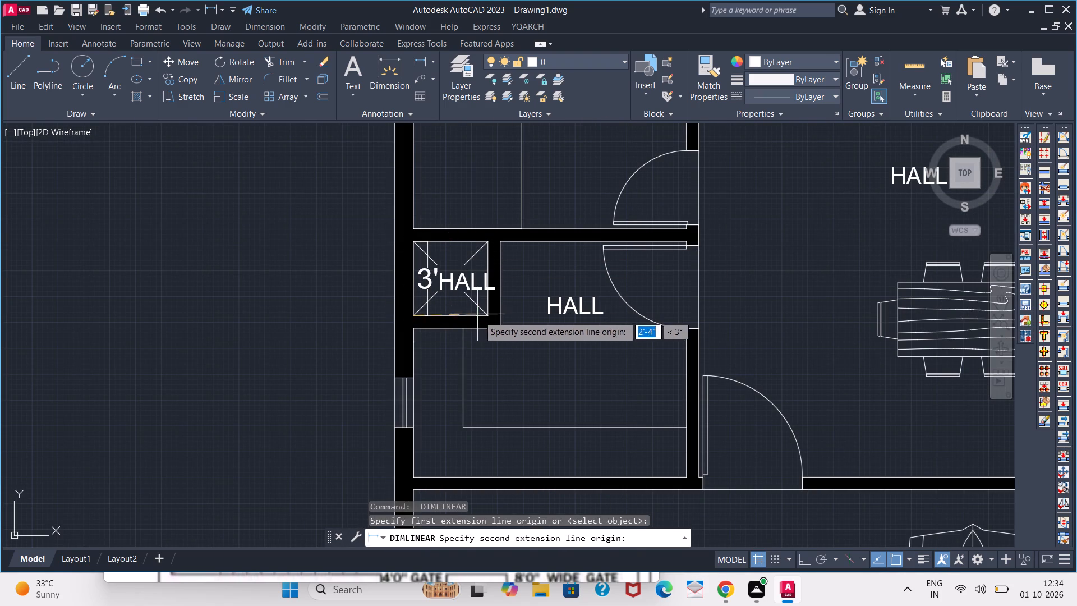
left_click(480, 316)
left_click(476, 305)
Add linear dimensions for the inner depth and width of the L-shaped room around the crossed shaft.
key("space")
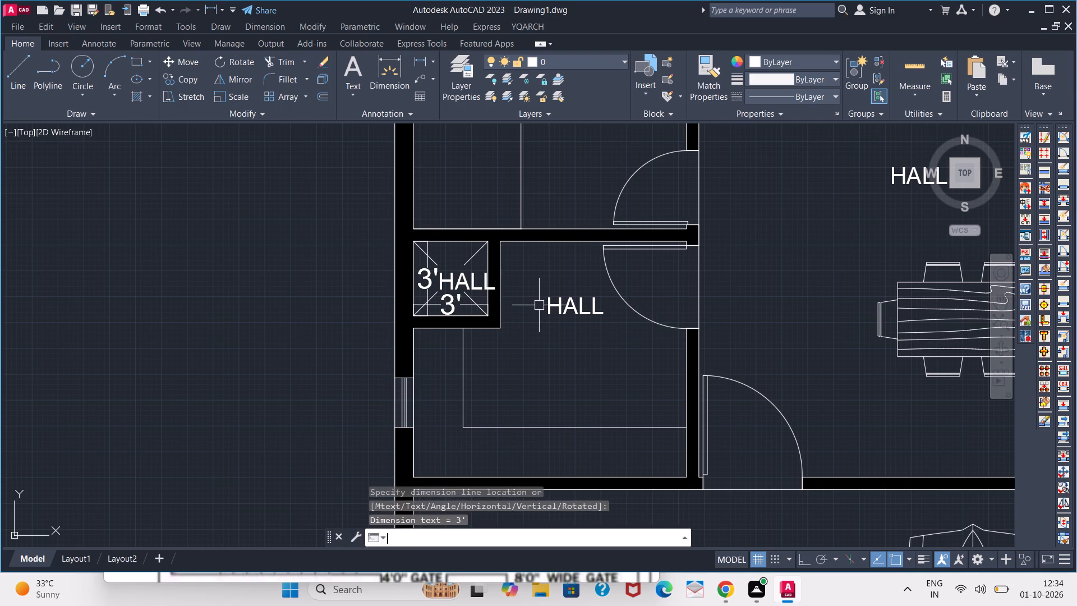
left_click(499, 241)
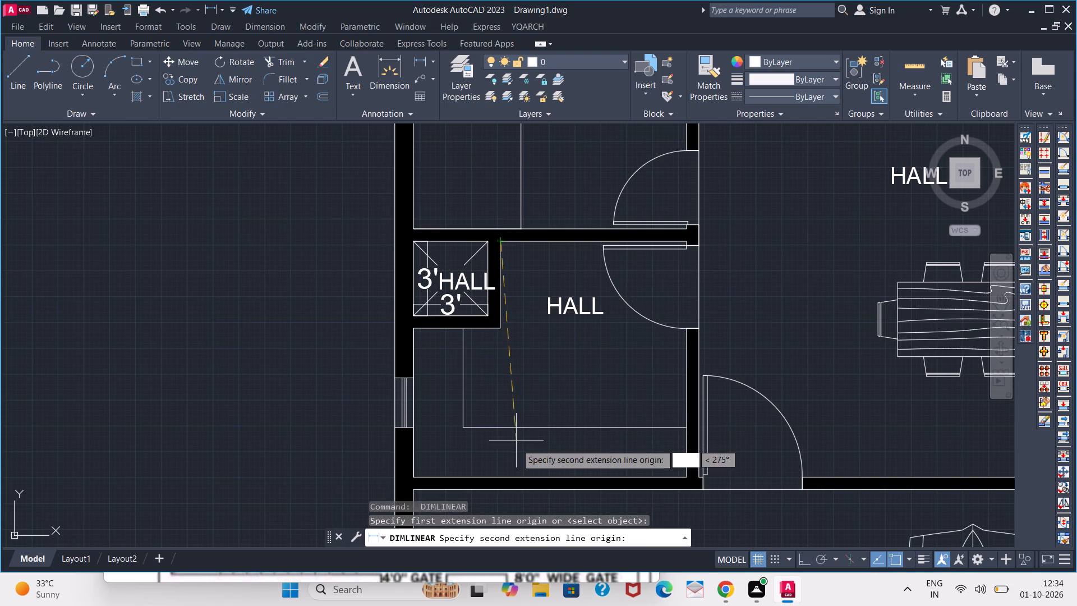
left_click(500, 475)
left_click(509, 461)
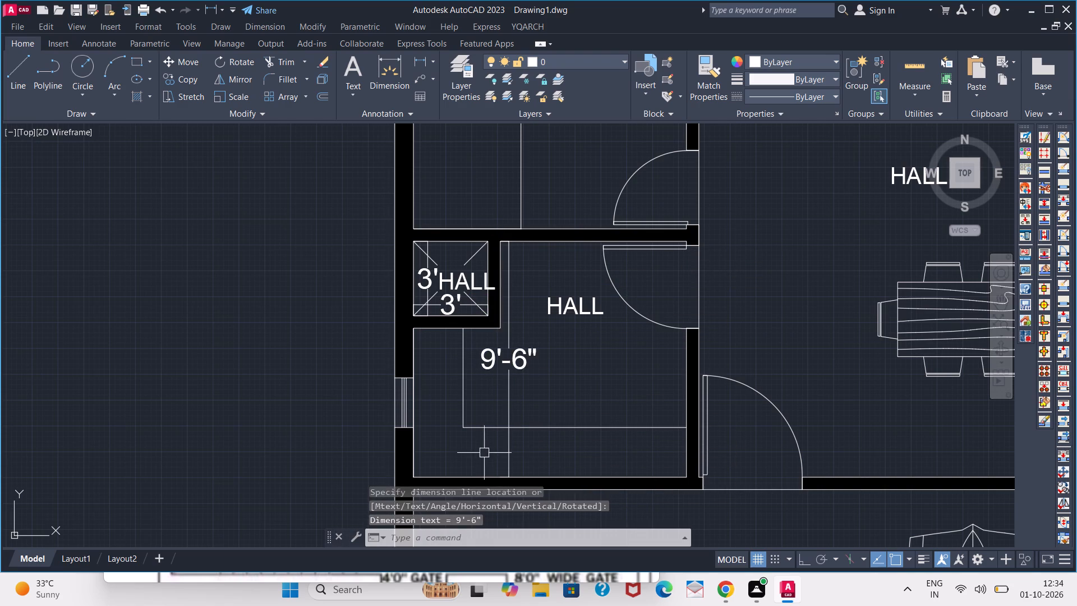
key("space")
left_click(413, 479)
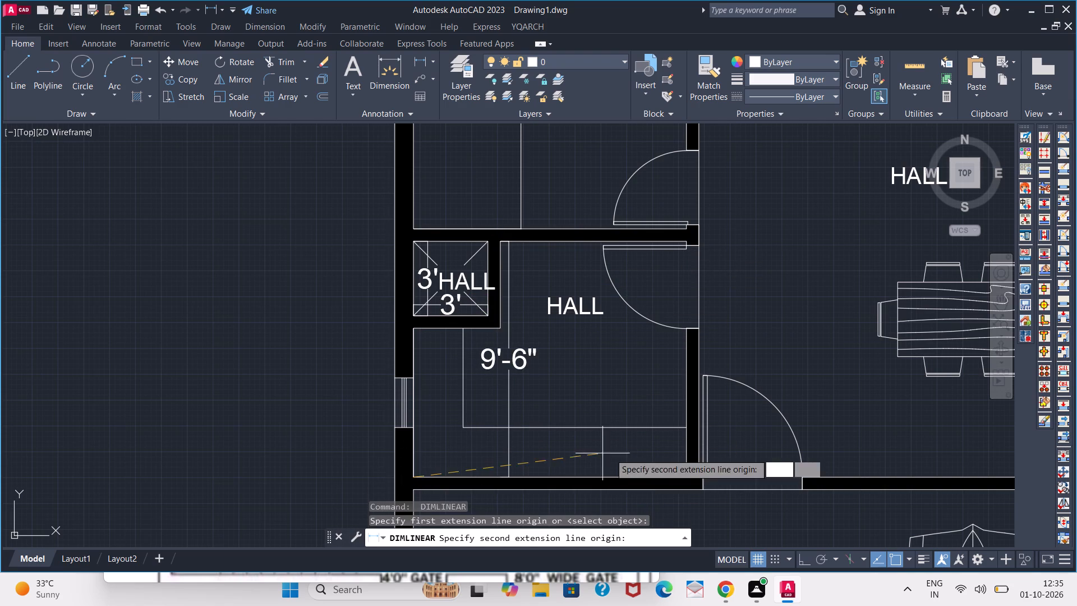
left_click(681, 479)
left_click(671, 452)
Add linear dimensions for the inner depth and width of the upper small compartment above the stairs, along the left outer wall.
scroll(602, 419, "down", 1)
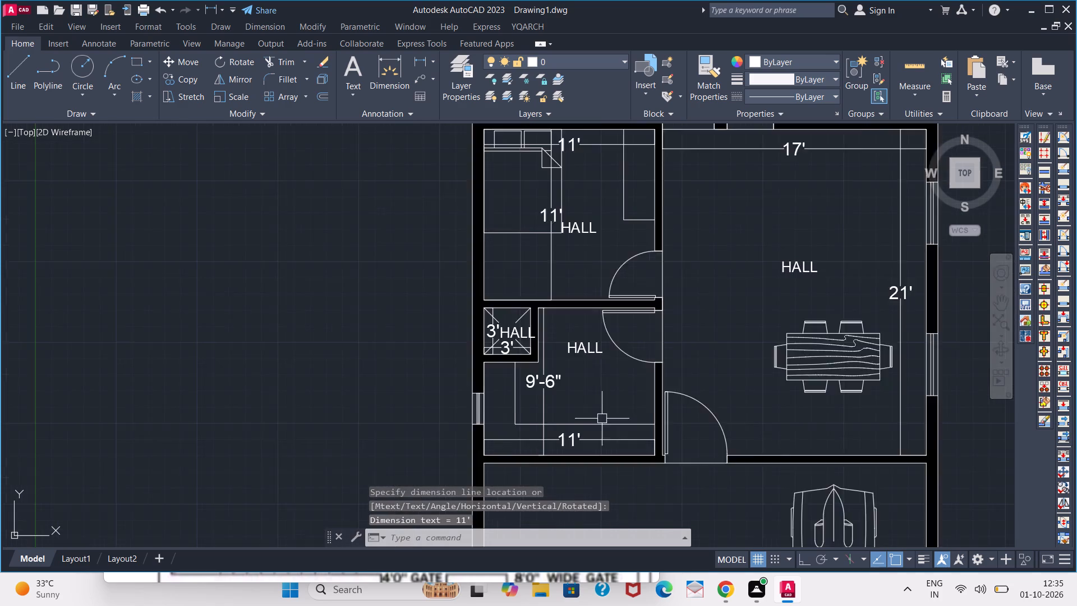
scroll(602, 418, "down", 1)
middle_click_drag(625, 430, 602, 206)
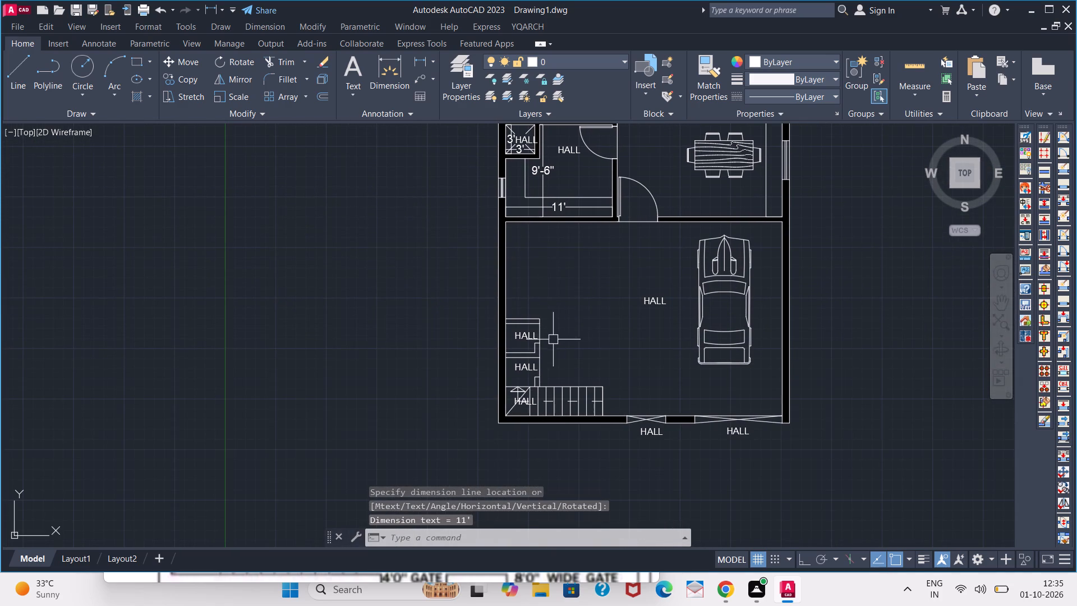
scroll(538, 338, "up", 1)
key("space")
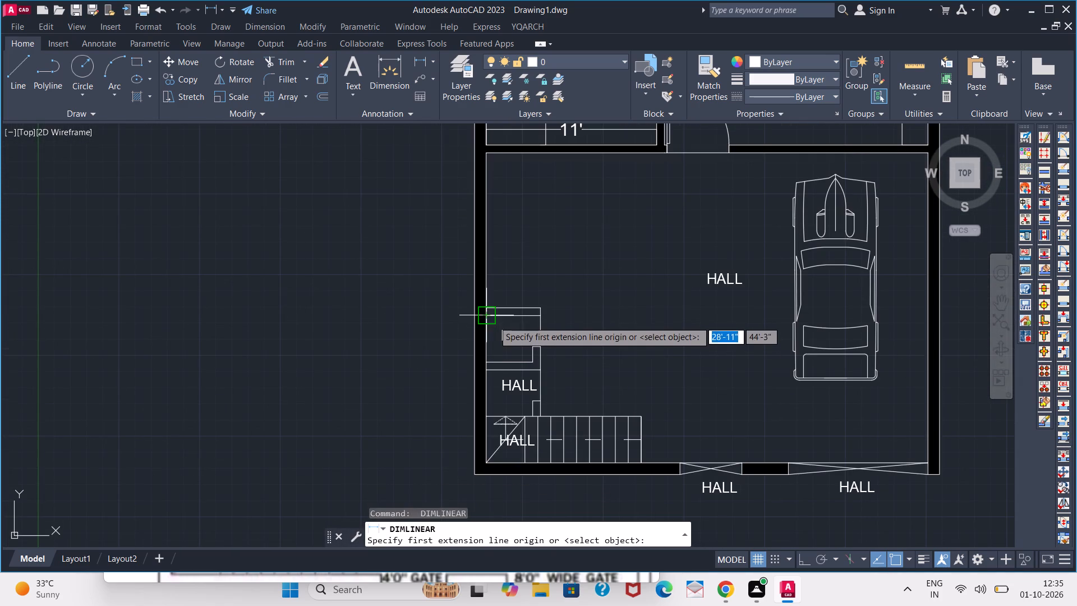
left_click(493, 320)
left_click(492, 359)
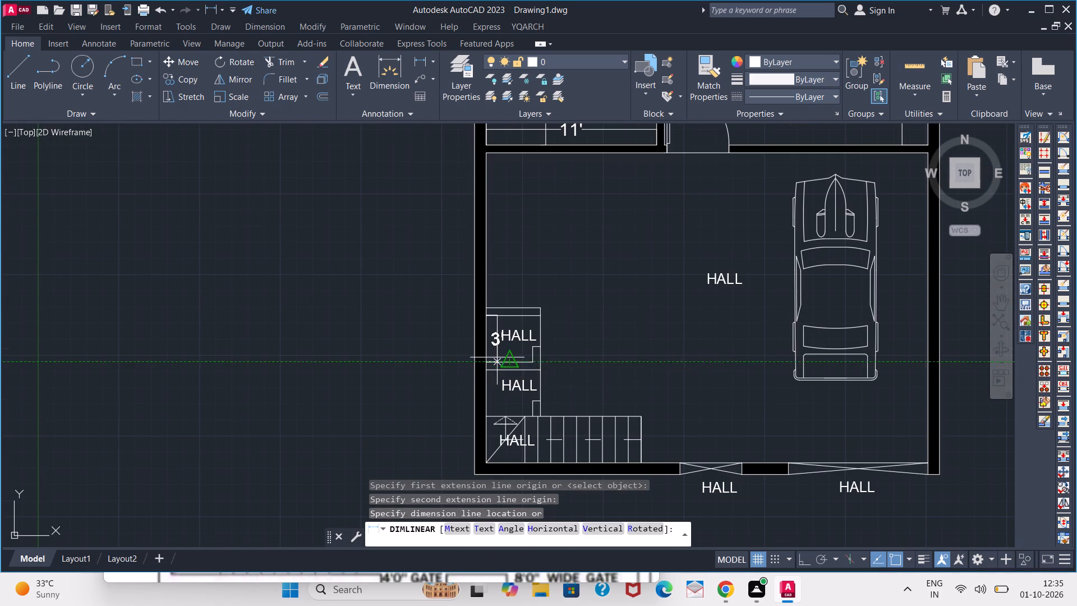
left_click(496, 357)
key("space")
scroll(494, 356, "up", 3)
left_click(461, 379)
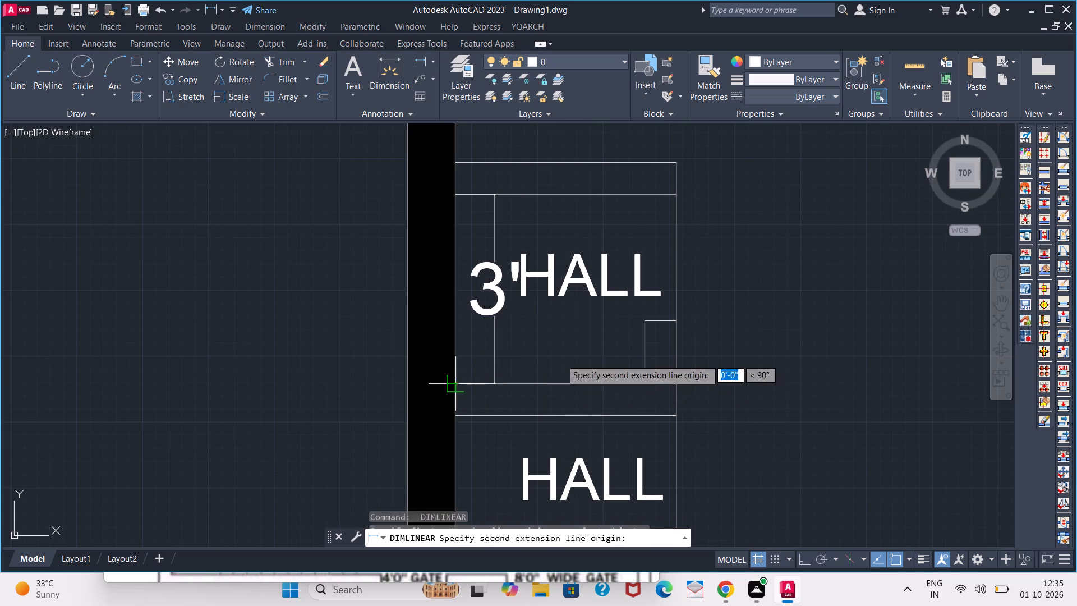
left_click(636, 385)
left_click(621, 361)
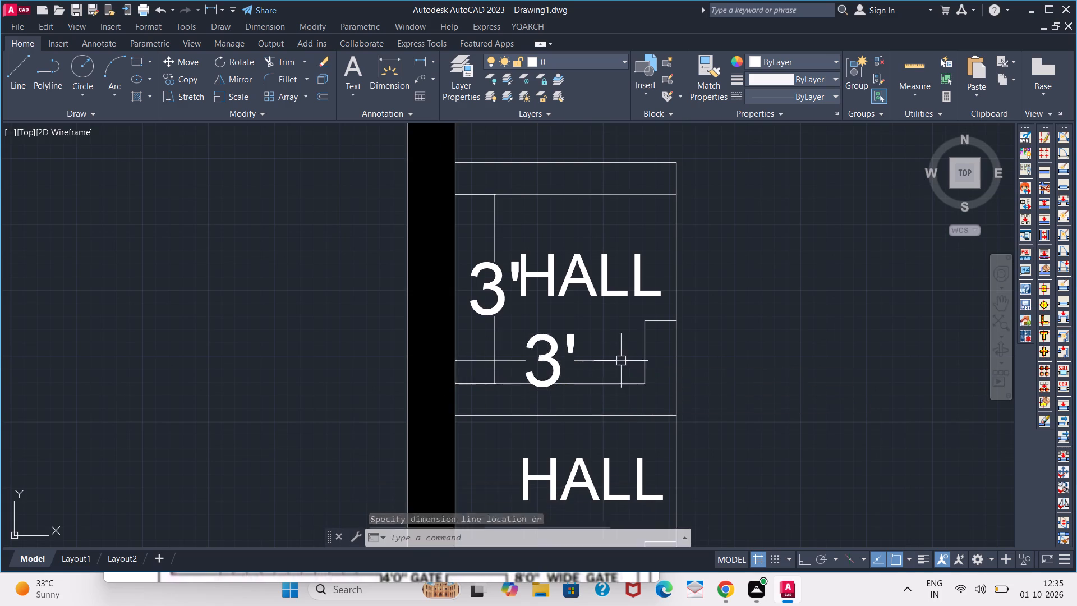
Add a linear dimension for the inner depth of the front car parking area, placed just inside its right wall.
scroll(620, 360, "down", 3)
scroll(690, 349, "down", 3)
middle_click_drag(690, 346, 370, 342)
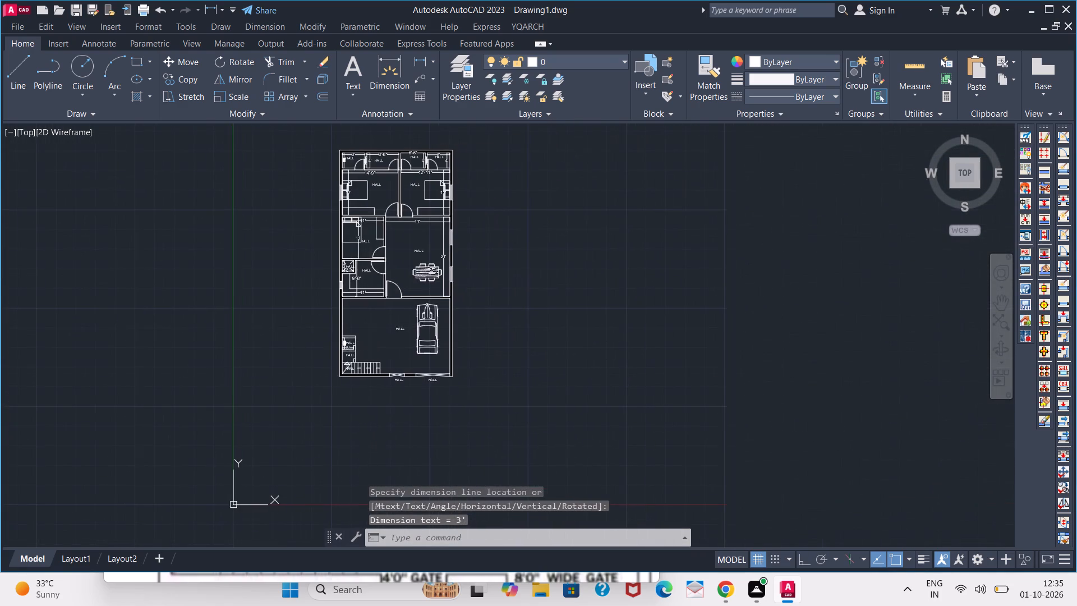
scroll(395, 344, "up", 2)
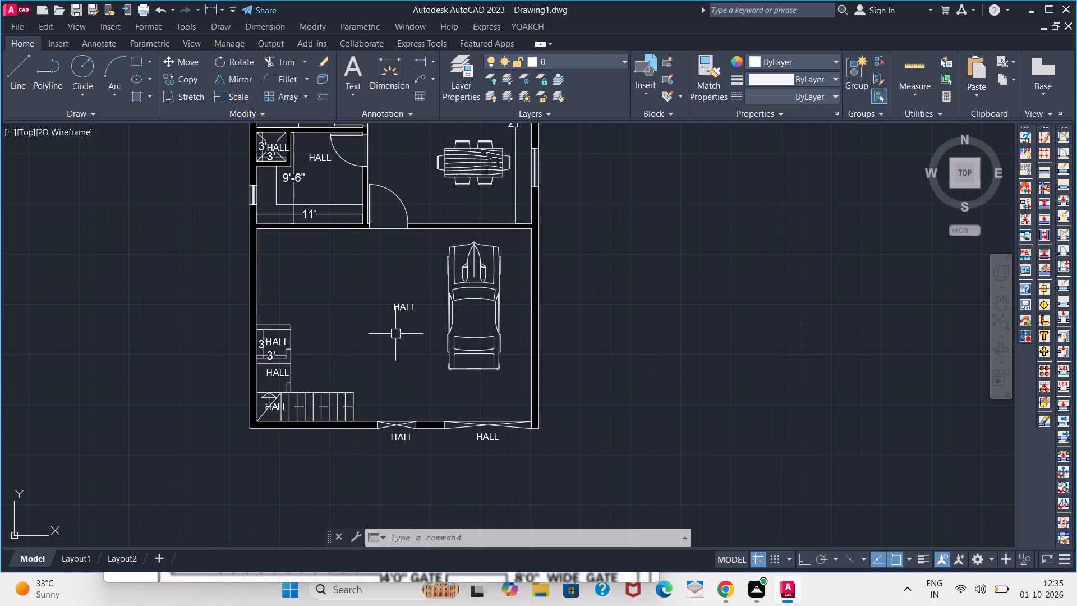
key("space")
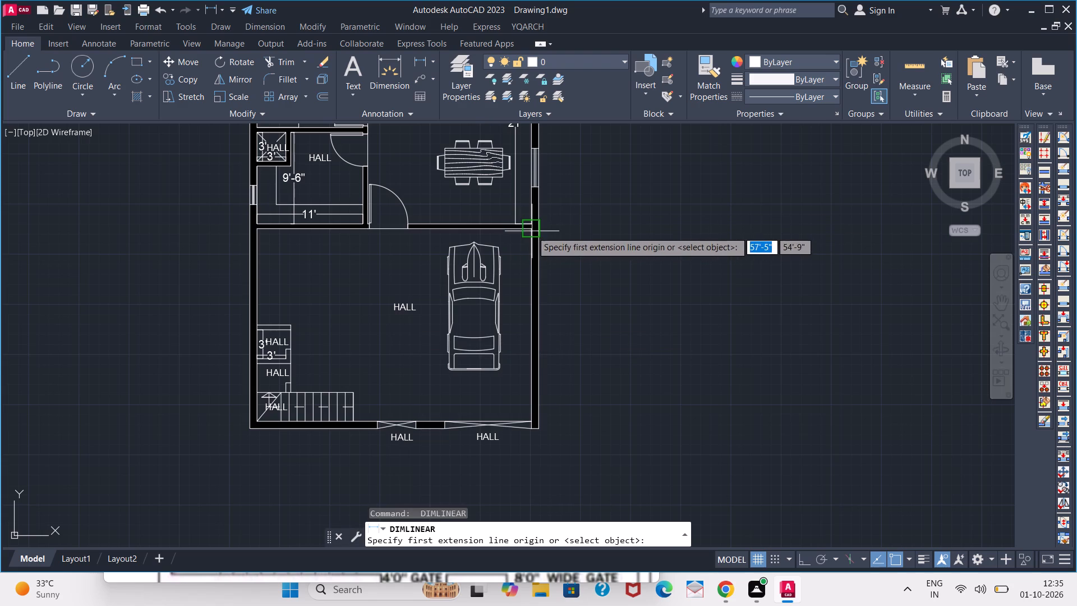
left_click(532, 231)
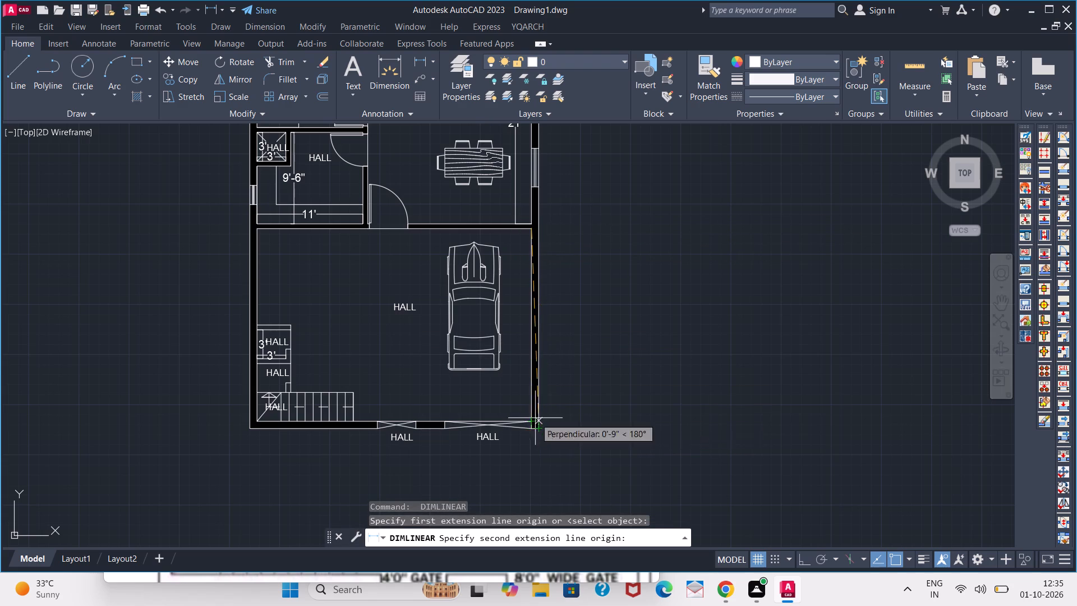
scroll(534, 417, "up", 5)
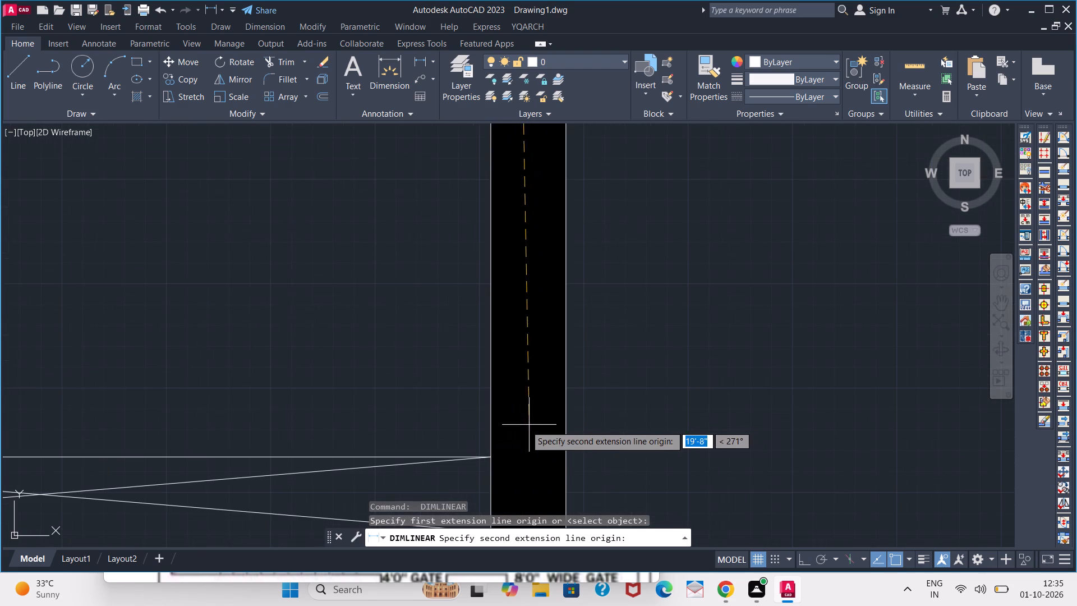
left_click(498, 460)
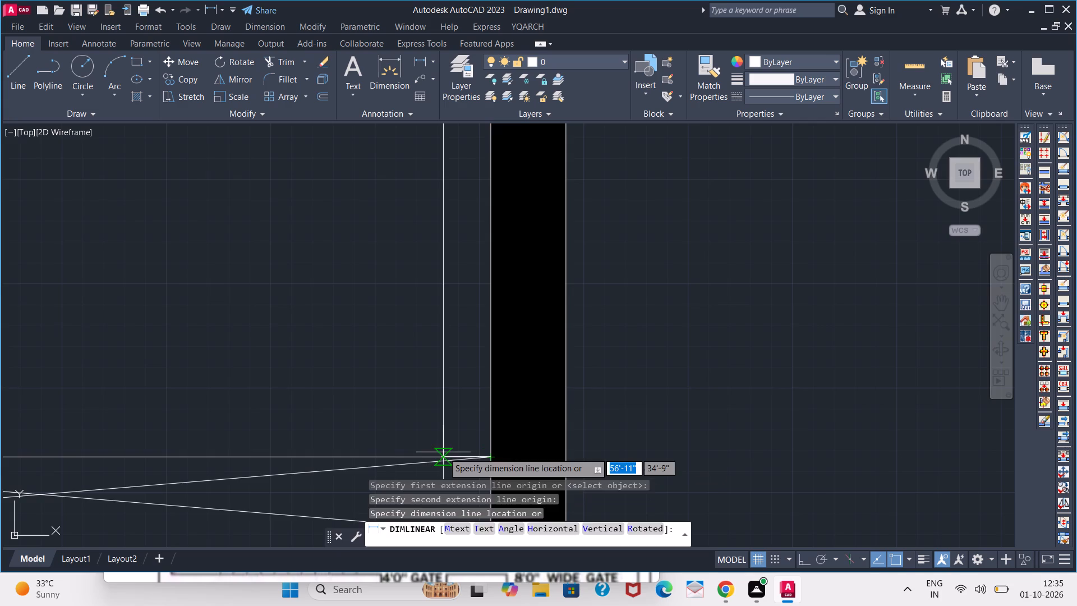
left_click(443, 452)
scroll(436, 417, "down", 5)
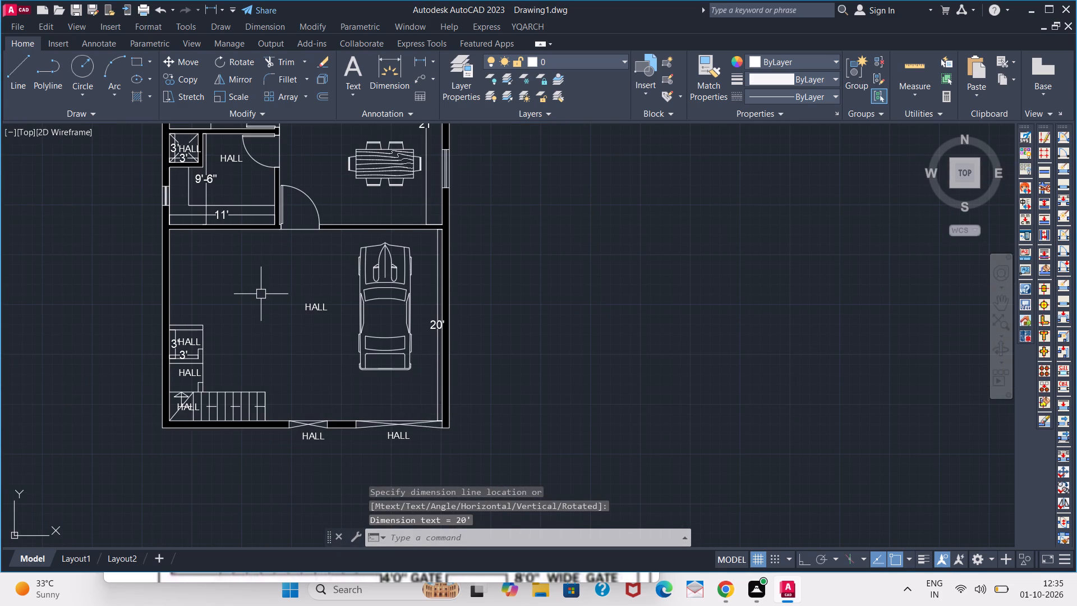
Add a horizontal linear dimension in the parking area from the staircase's open end to the inner face of the right outer wall.
key("space")
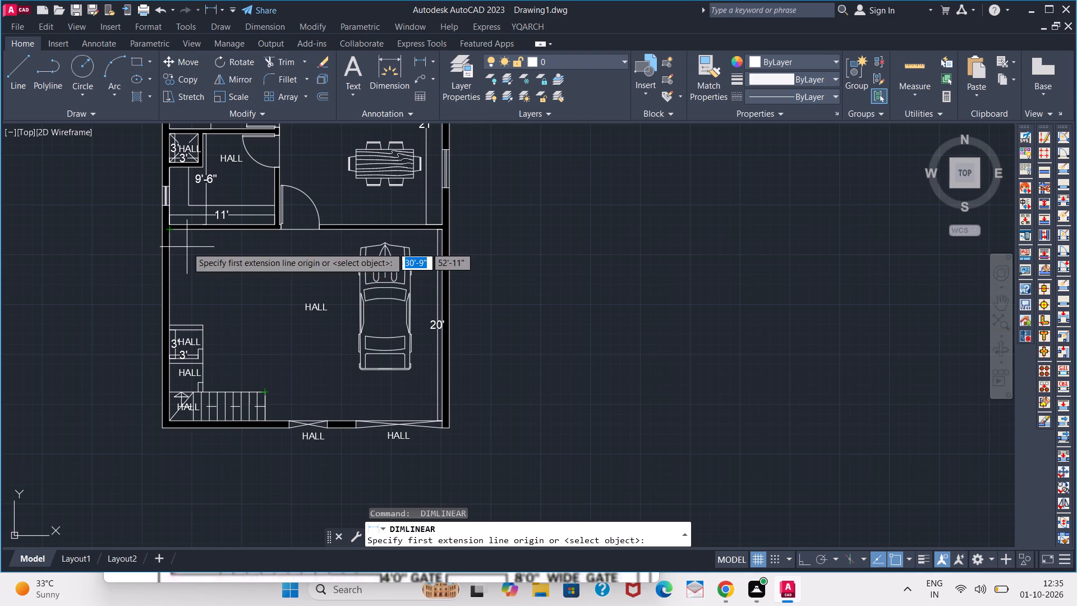
left_click(272, 388)
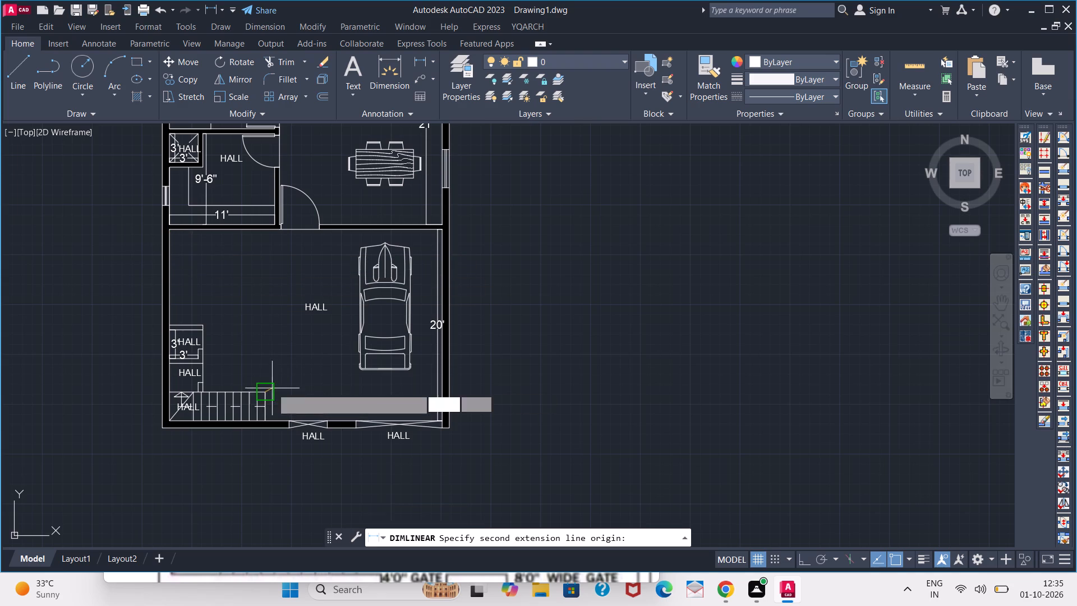
scroll(435, 389, "up", 3)
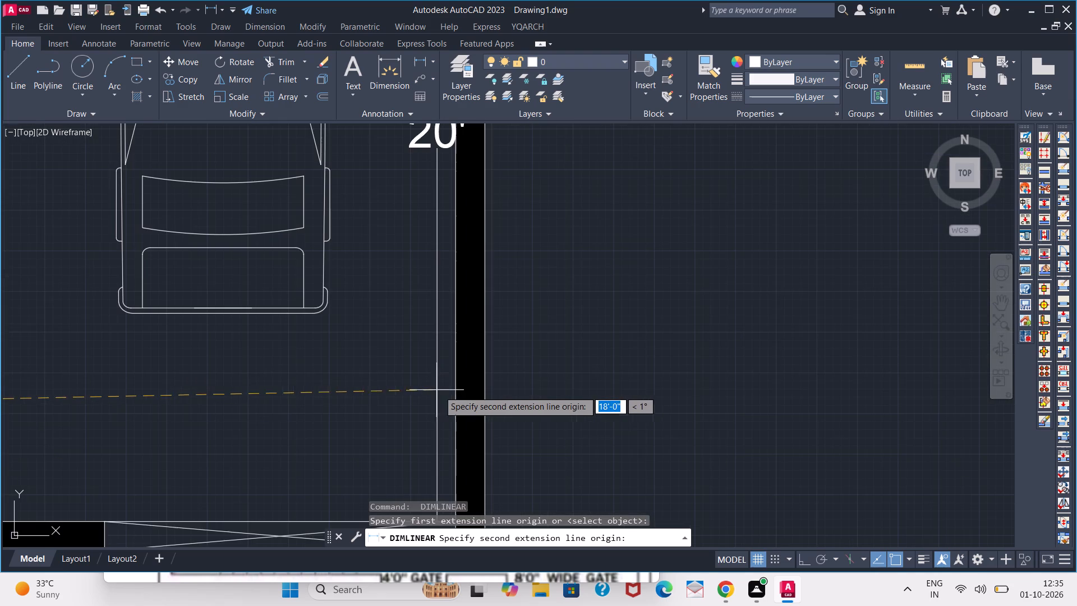
left_click(452, 396)
left_click(419, 389)
scroll(340, 389, "down", 4)
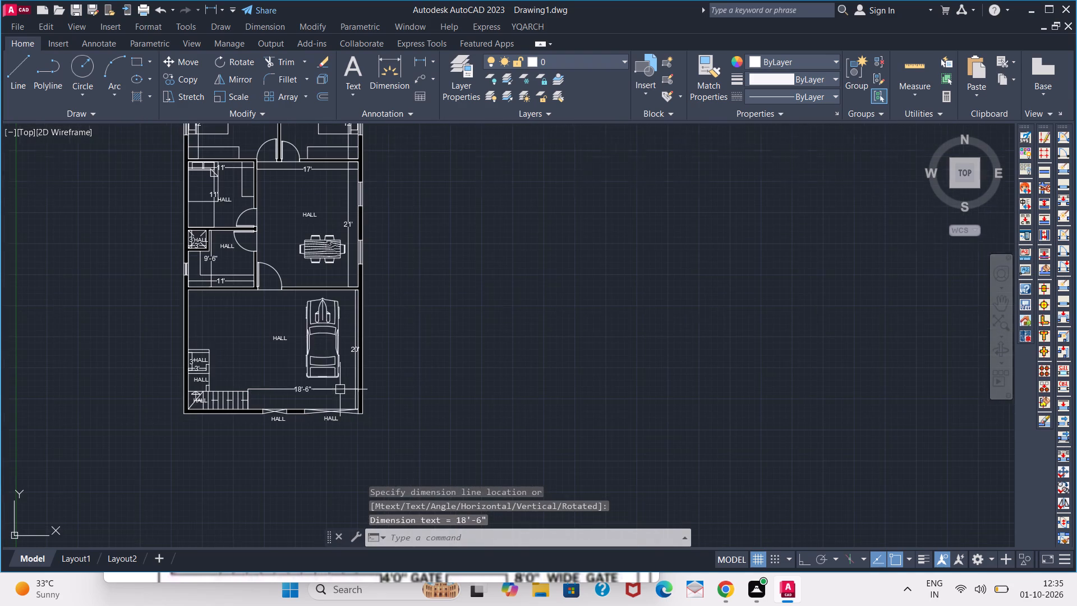
Replace the HALL label in the top-left corner compartment with WR and the size 6'X4' on a second line.
middle_click_drag(274, 330, 270, 396)
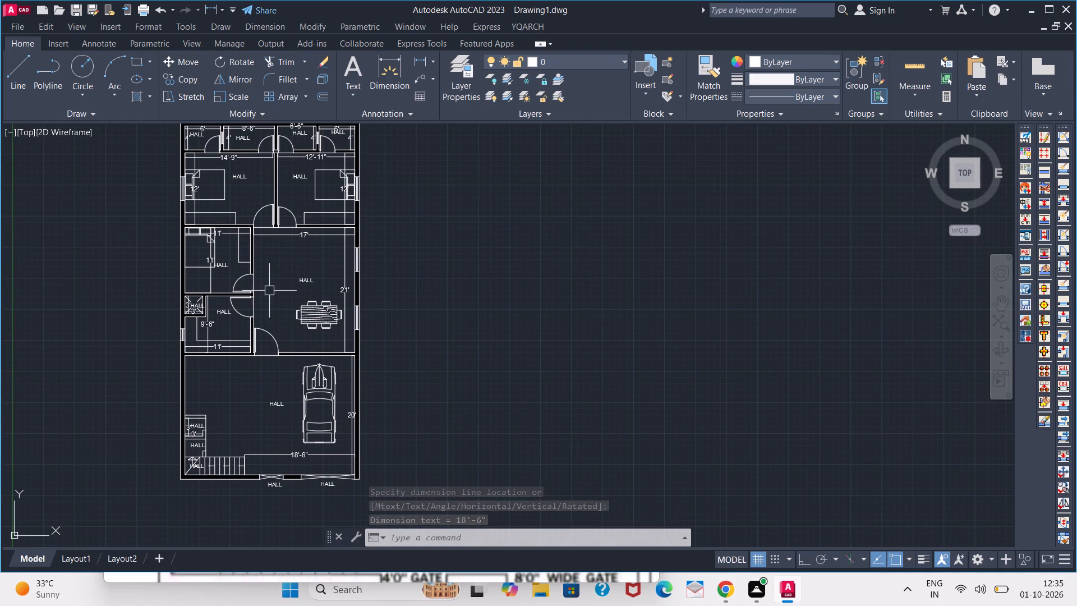
middle_click_drag(264, 204, 279, 260)
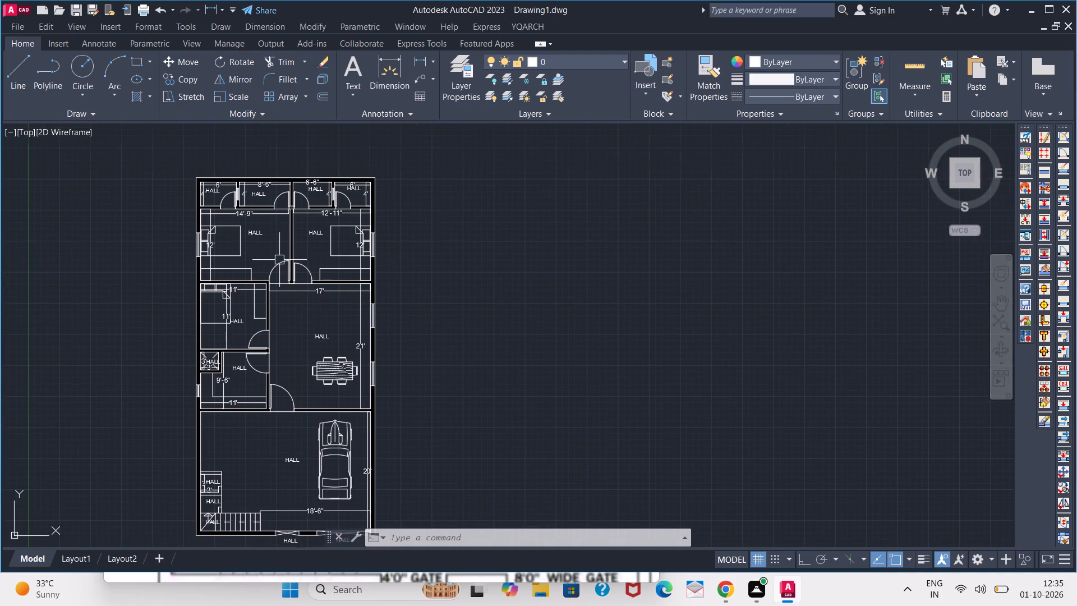
scroll(220, 190, "up", 3)
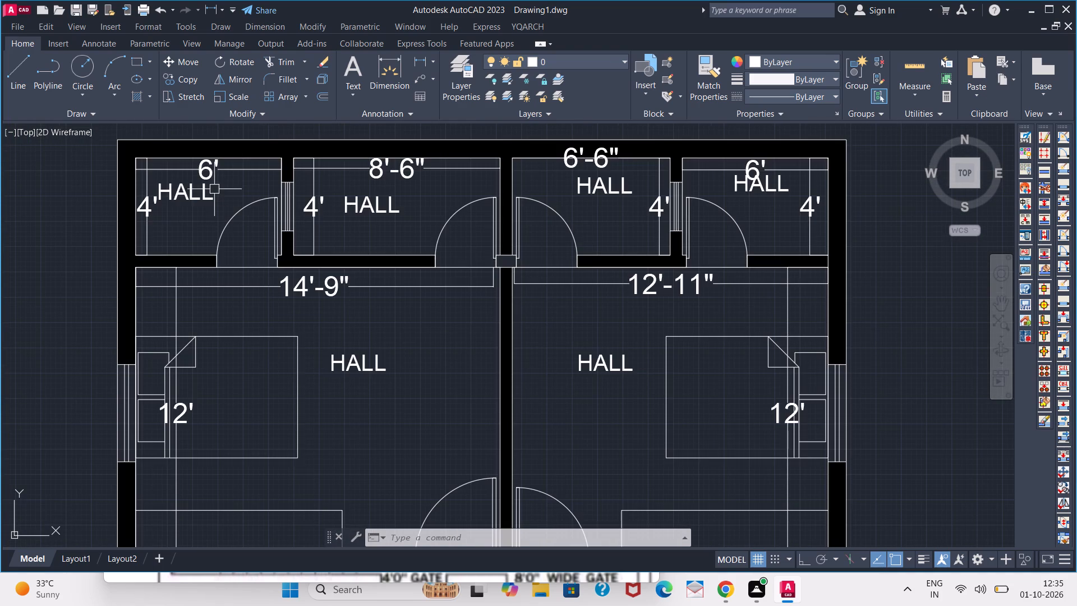
triple_click(198, 194)
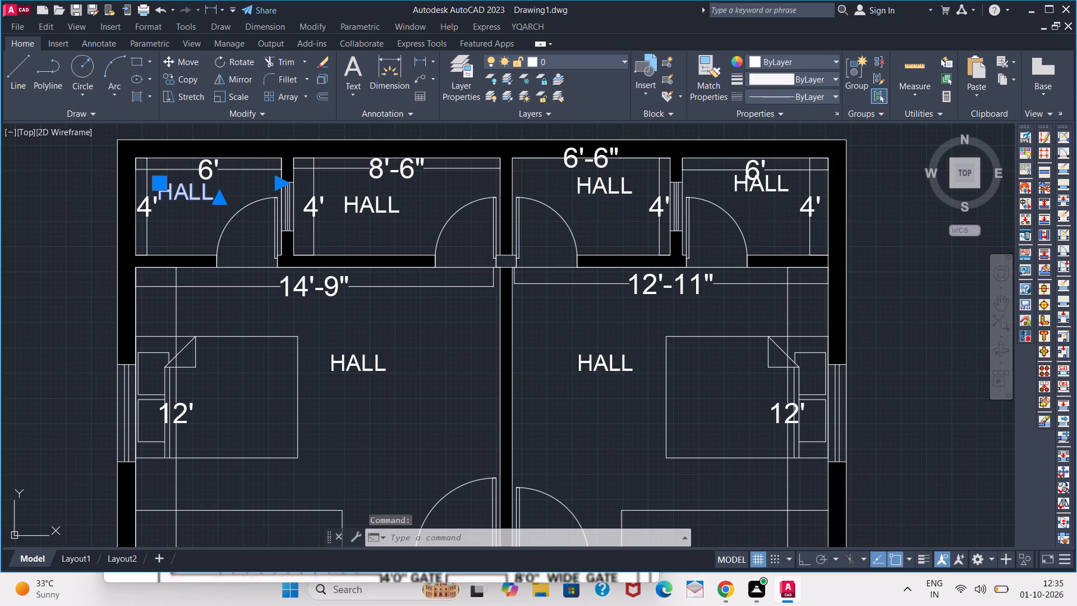
key("Right")
key("BackSpace")
key("BackSpace")
key("BackSpace")
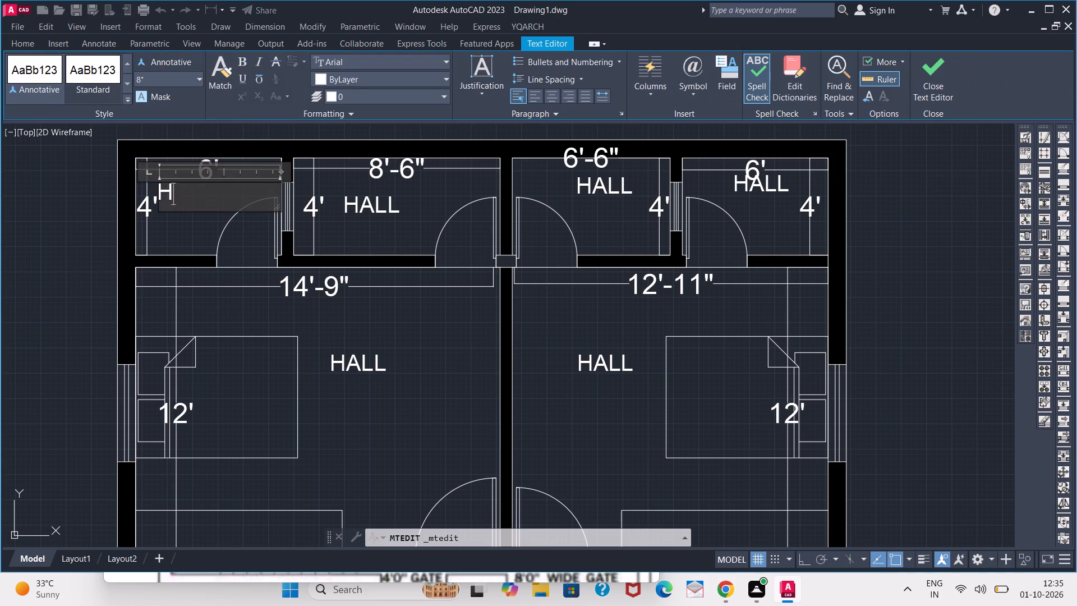
key("BackSpace")
type("WR")
key("Return")
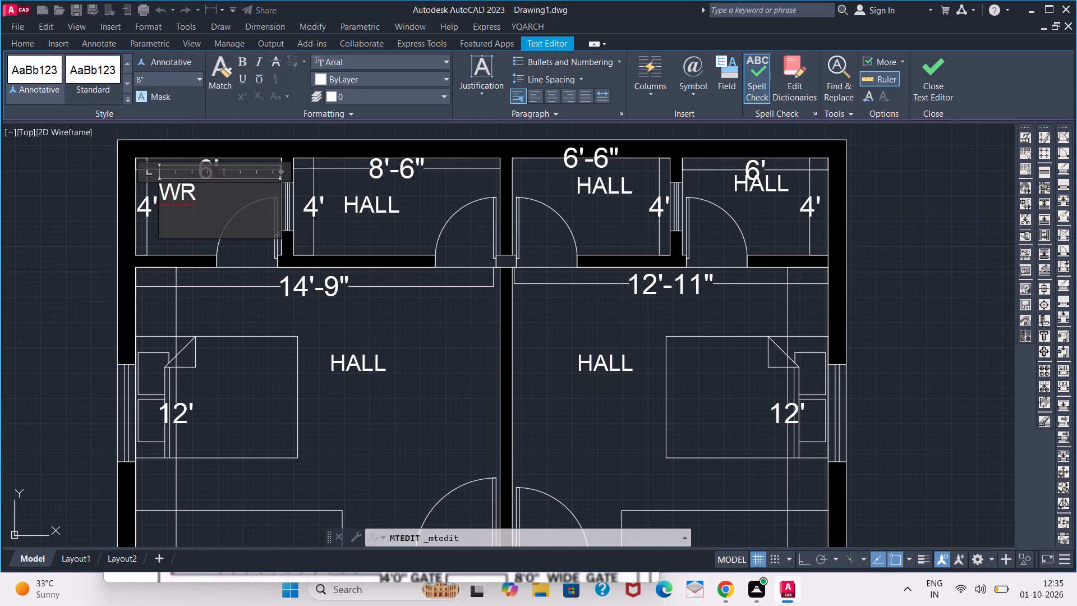
type("6'")
key("x")
type("4'")
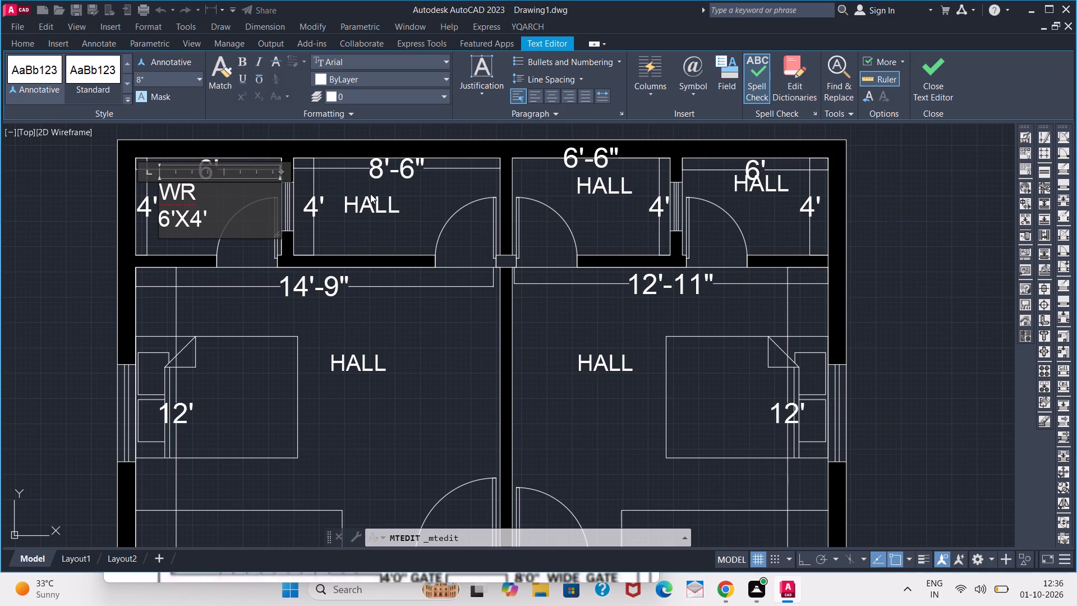
left_click(712, 180)
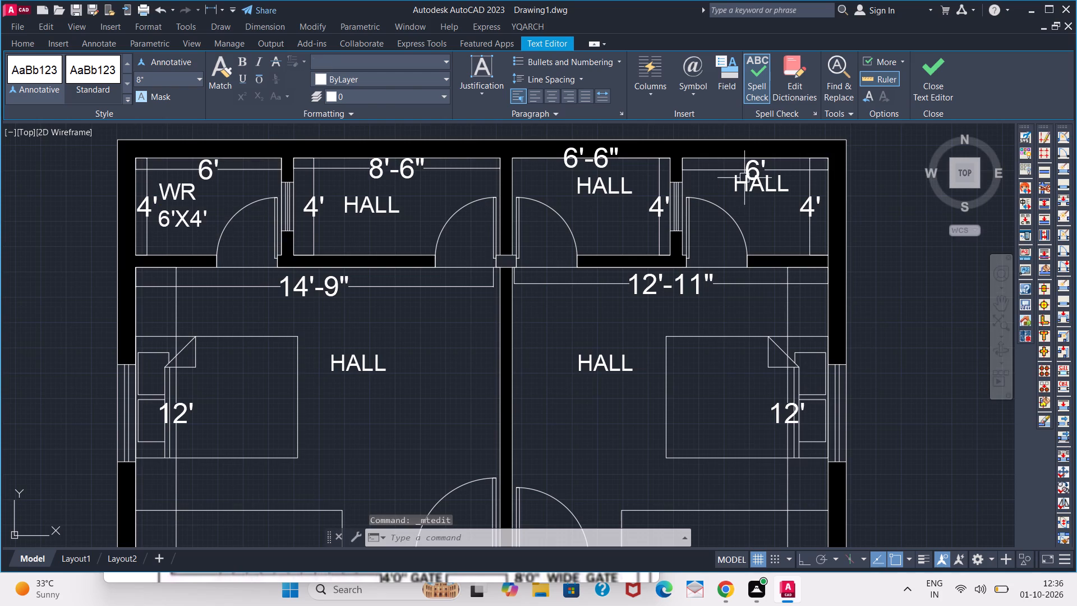
Copy the two-line WR label horizontally into the top-right corner compartment.
left_click(197, 208)
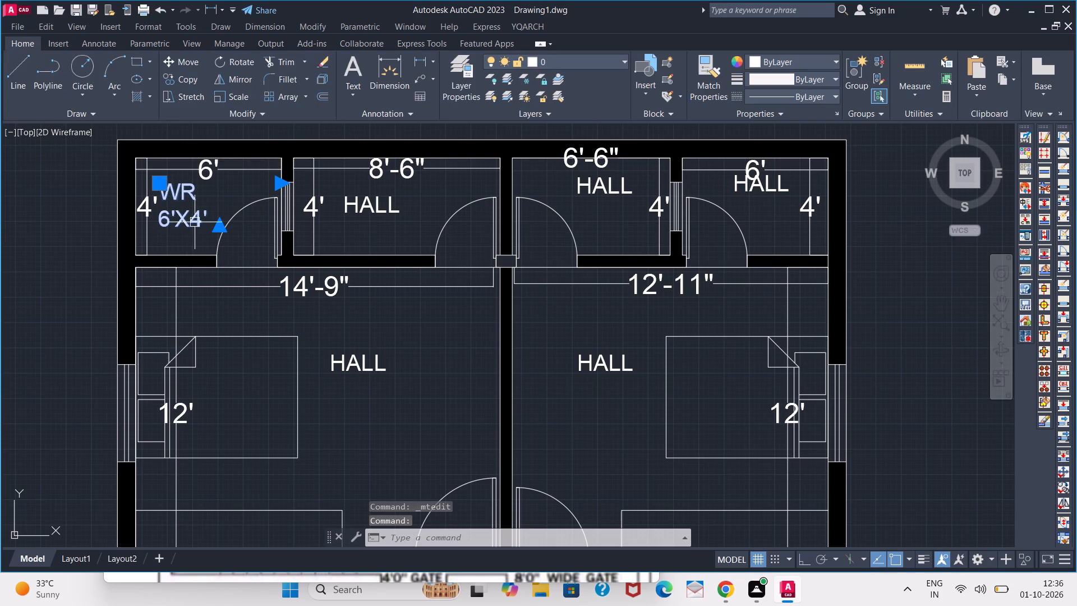
key("c")
key("o")
key("Return")
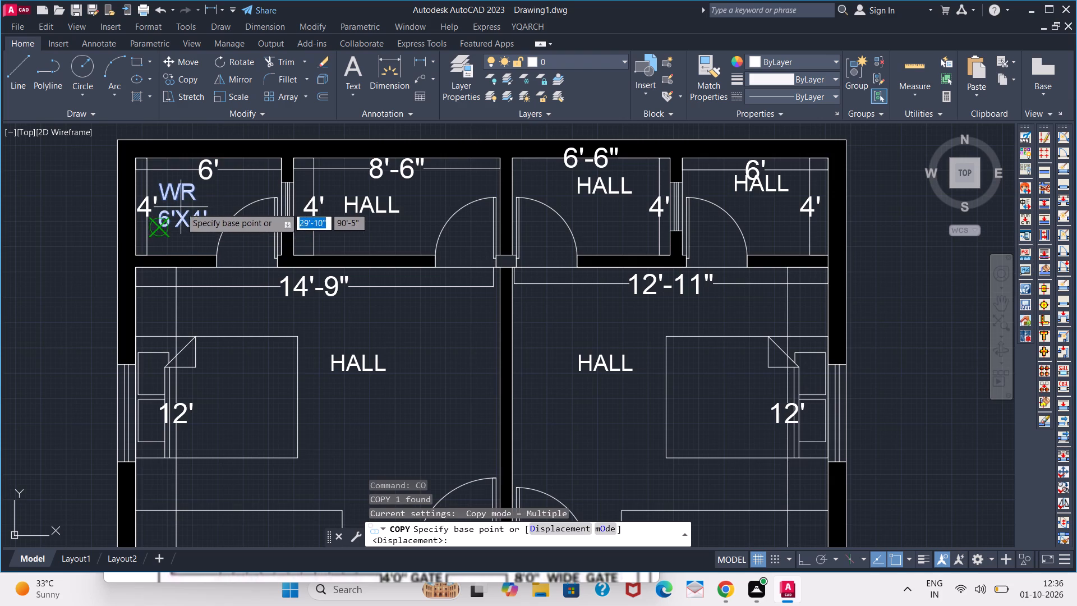
left_click(181, 207)
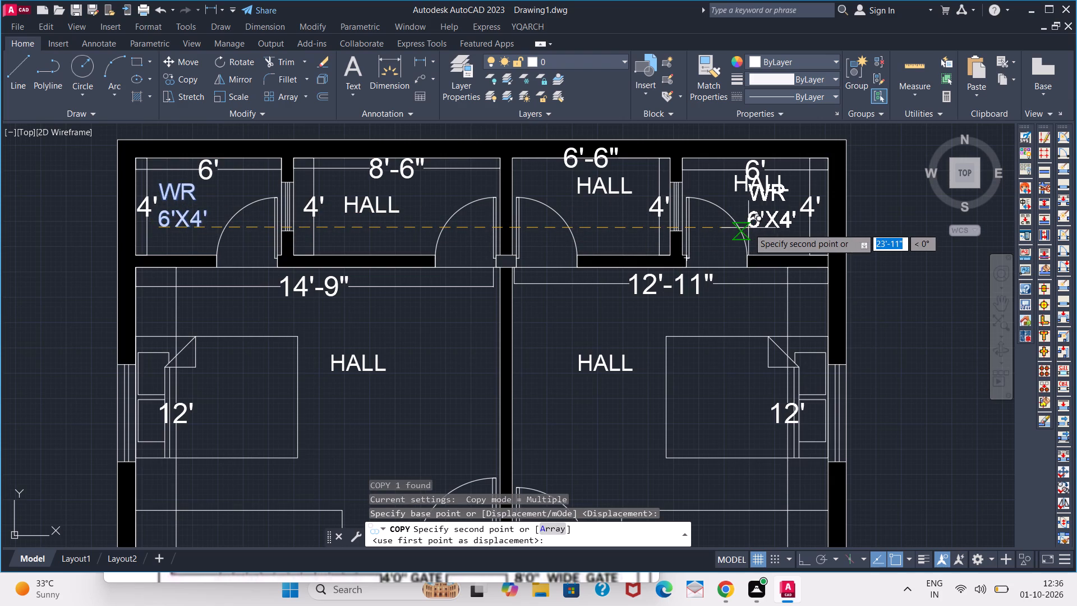
scroll(748, 228, "up", 3)
left_click(748, 228)
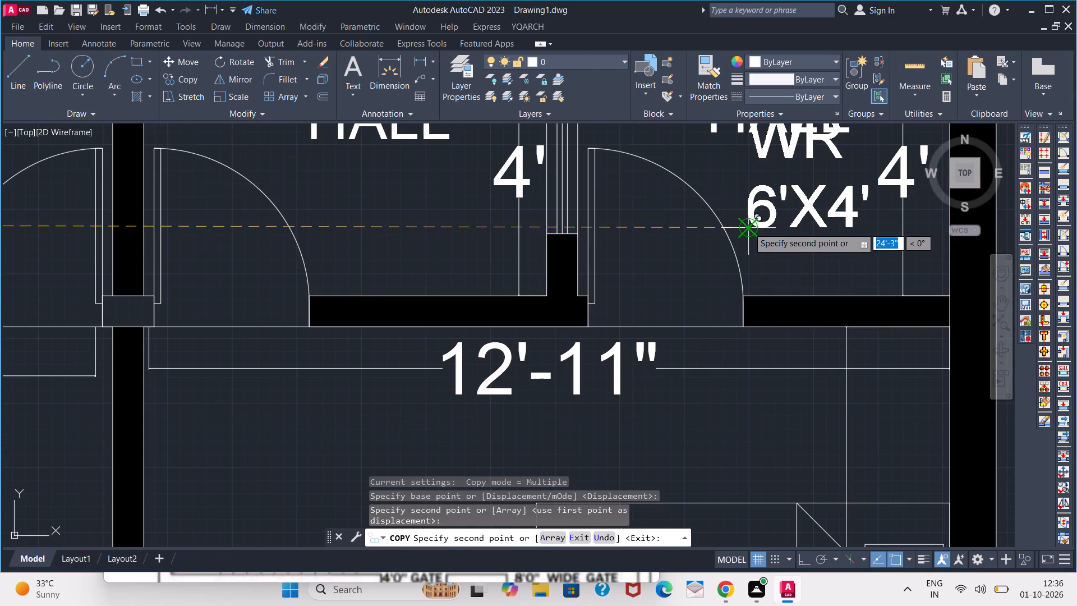
key("space")
Delete the old HALL label and both the width and depth dimensions in the top-right corner compartment.
scroll(748, 227, "down", 4)
scroll(743, 208, "up", 4)
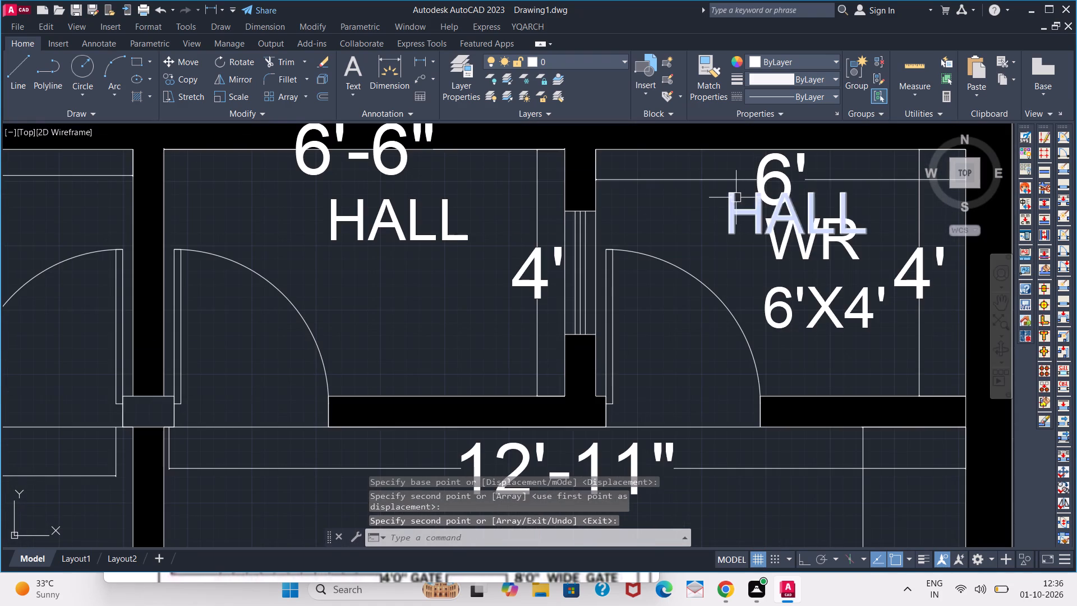
left_click(716, 181)
left_click(720, 214)
left_click(727, 210)
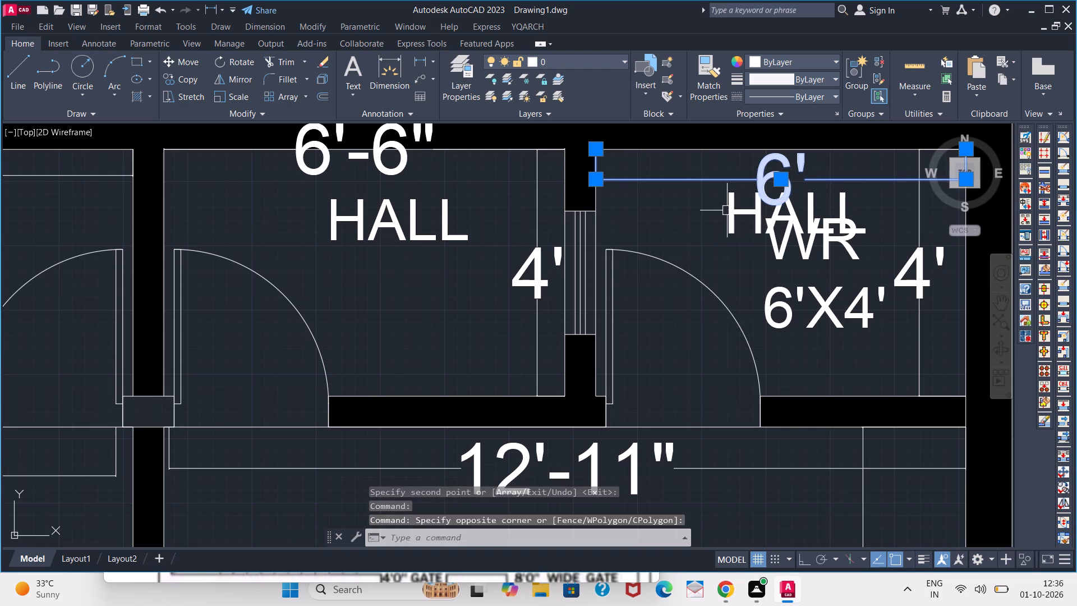
left_click(729, 209)
key("Delete")
scroll(783, 217, "down", 2)
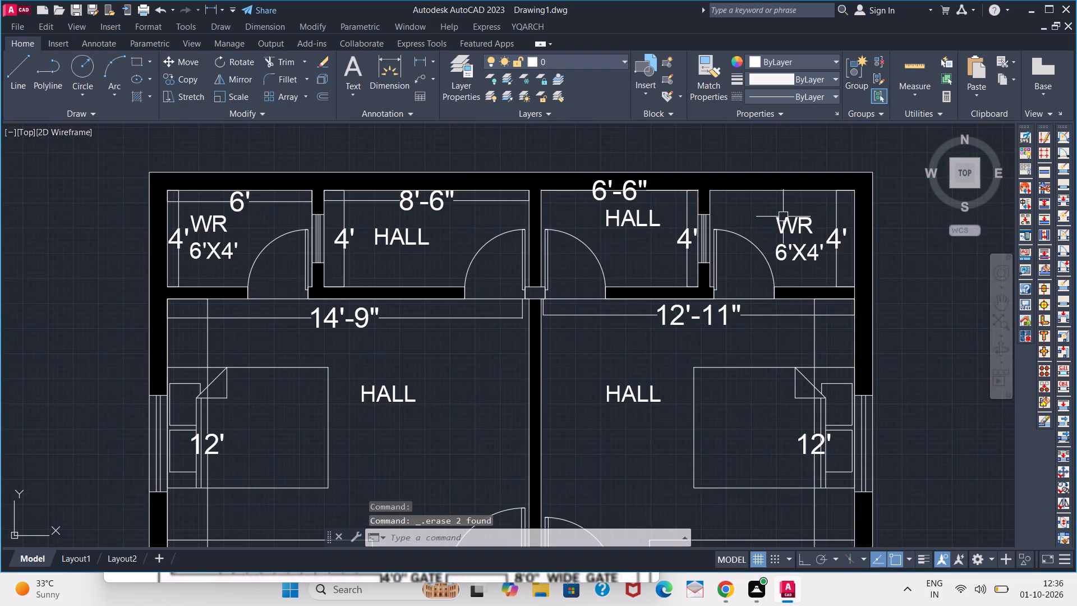
left_click(834, 235)
key("Delete")
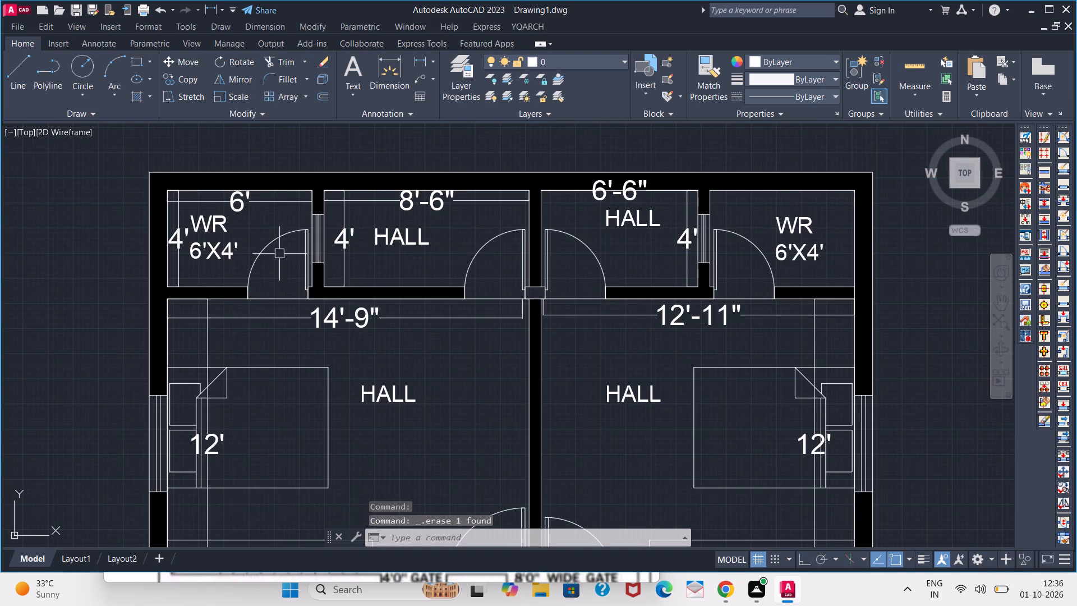
Delete the width and depth dimensions in the top-left WR compartment.
left_click(227, 206)
left_click(180, 218)
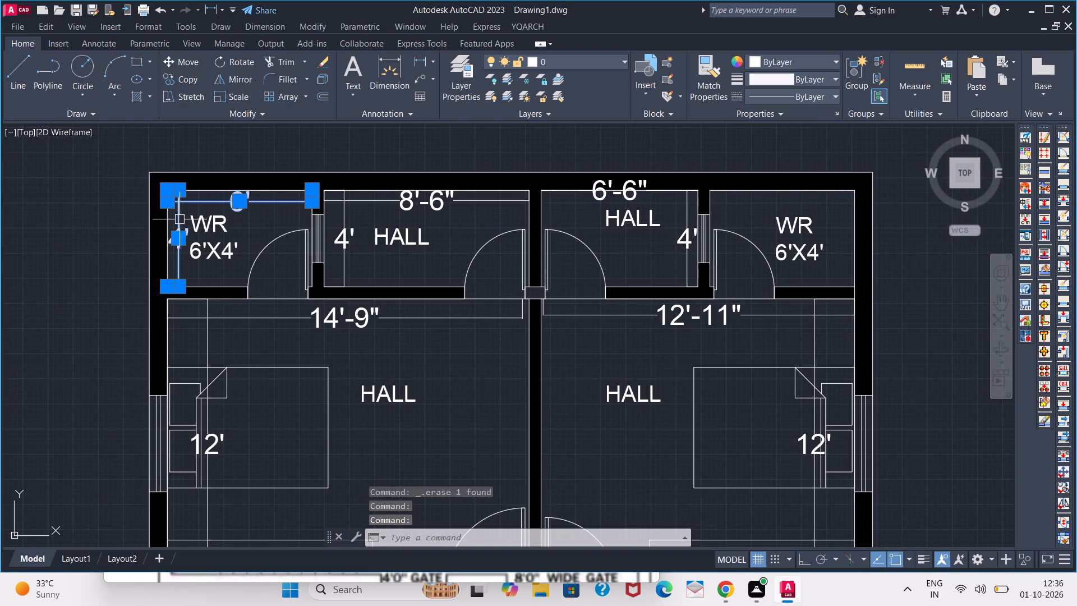
key("Delete")
Replace the HALL label in the compartment beside the top-left WR with O.T.S and the size 8'-6"X4' on a second line.
triple_click(423, 238)
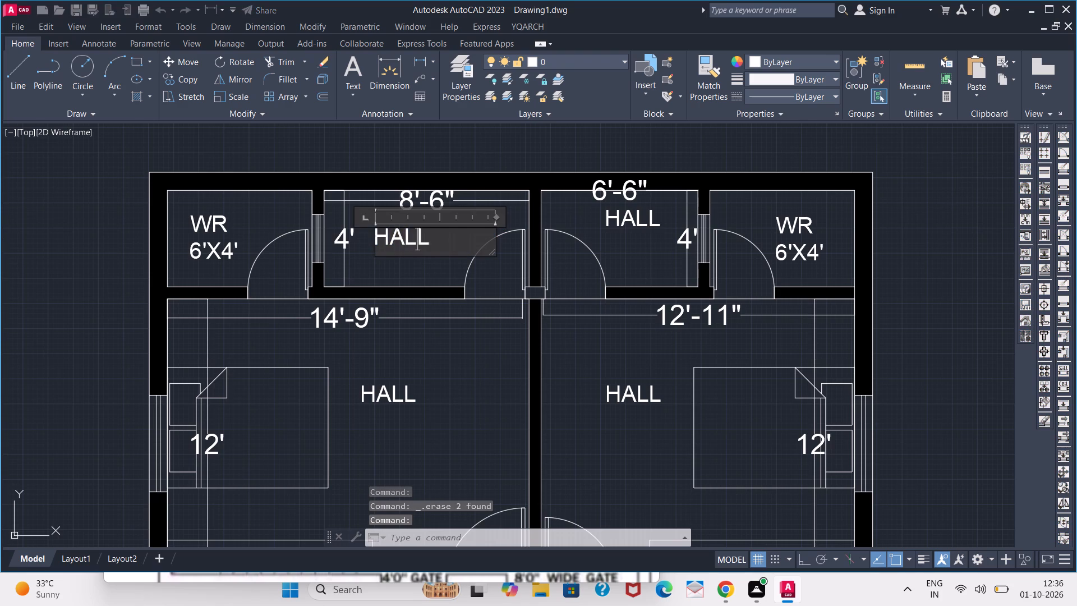
left_click(438, 245)
key("BackSpace")
key("BackSpace")
key("BackSpace")
key("BackSpace")
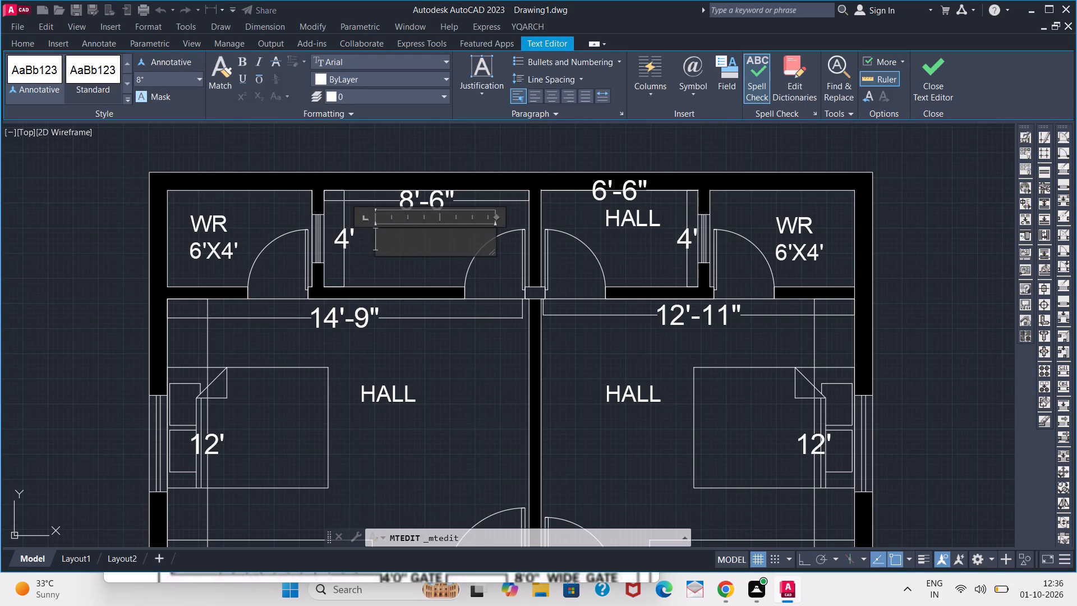
key("o")
type("/T")
key("BackSpace")
key("BackSpace")
key("period")
key("t")
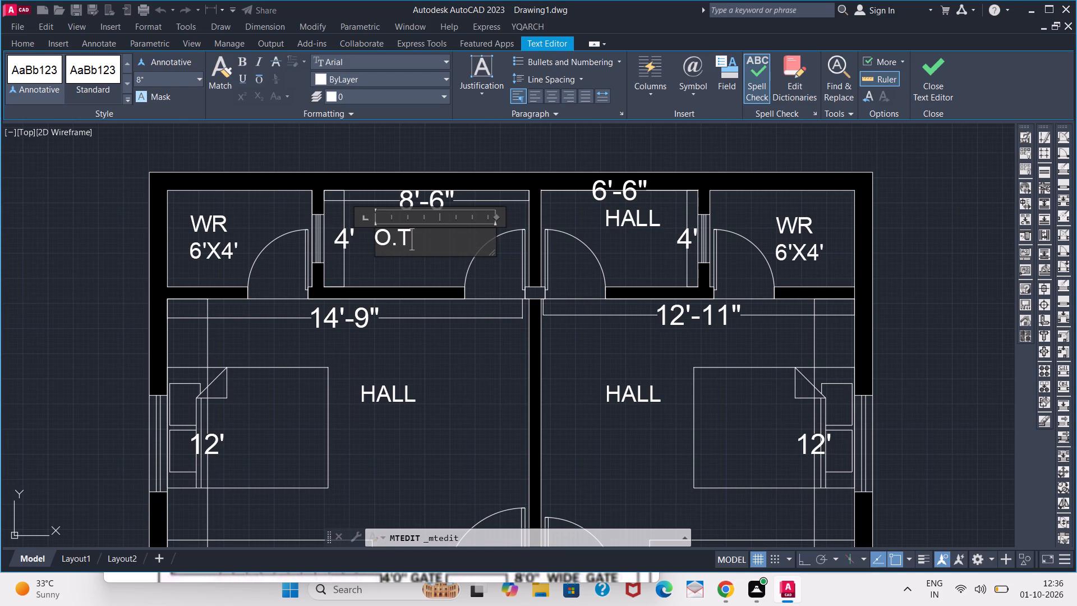
key("period")
key("s")
key("Return")
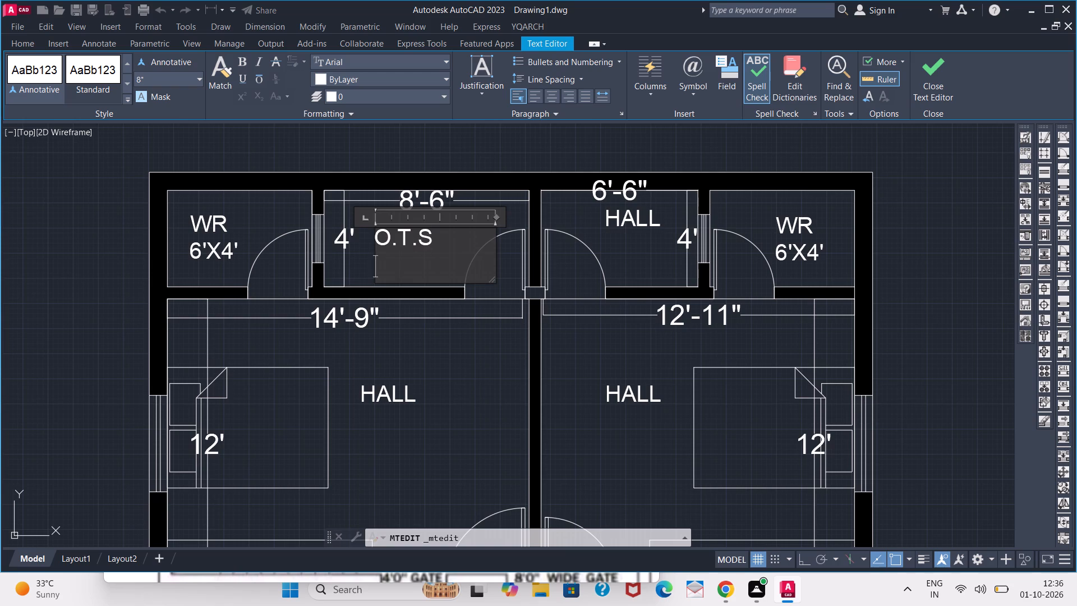
type("8'")
key("6")
key("BackSpace")
type("-6")
key("shift+quotedbl")
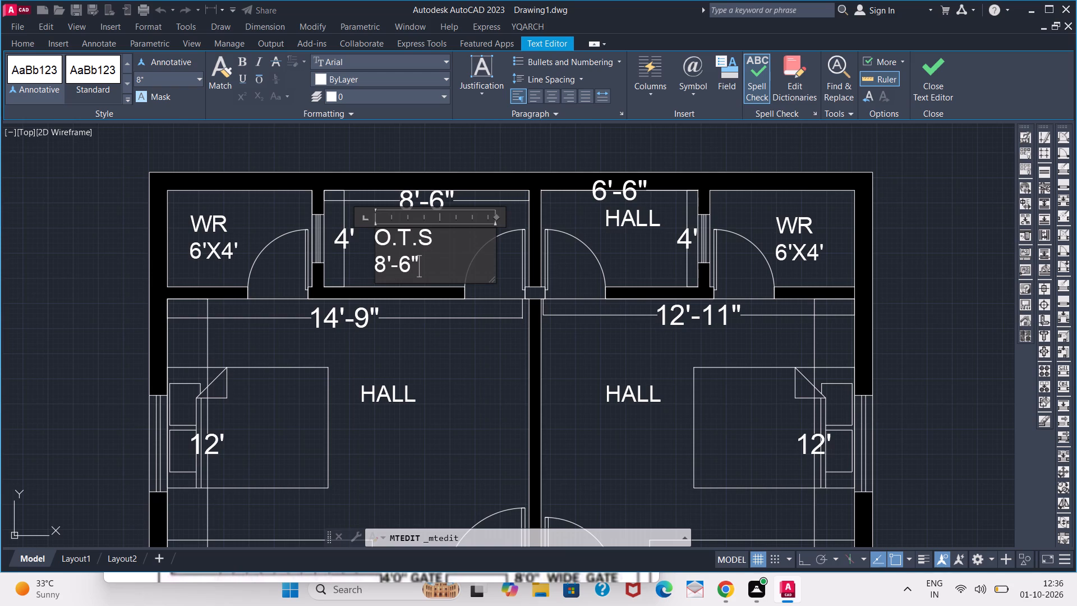
key("x")
type("4'")
left_click(517, 219)
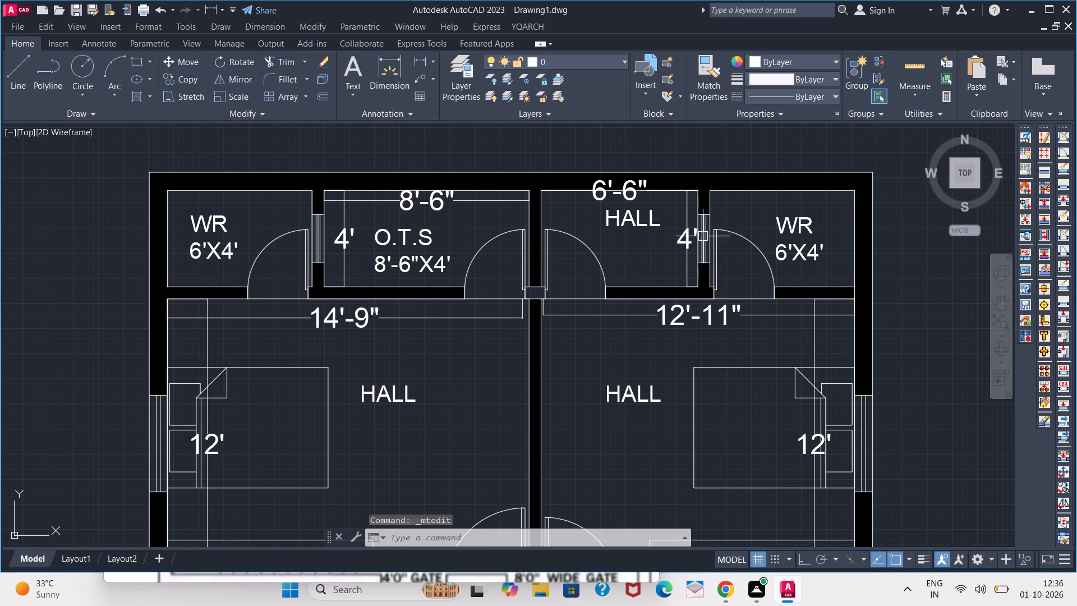
Replace the HALL label in the compartment beside the top-right WR with O.T.S and the size 6'-6"X4' on a second line.
triple_click(646, 224)
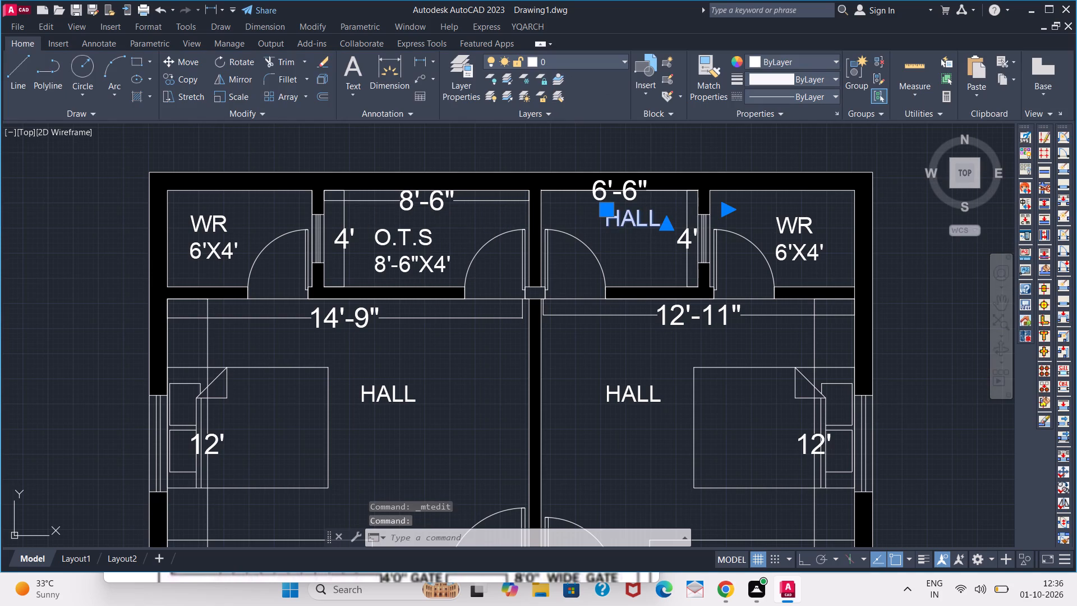
key("Right")
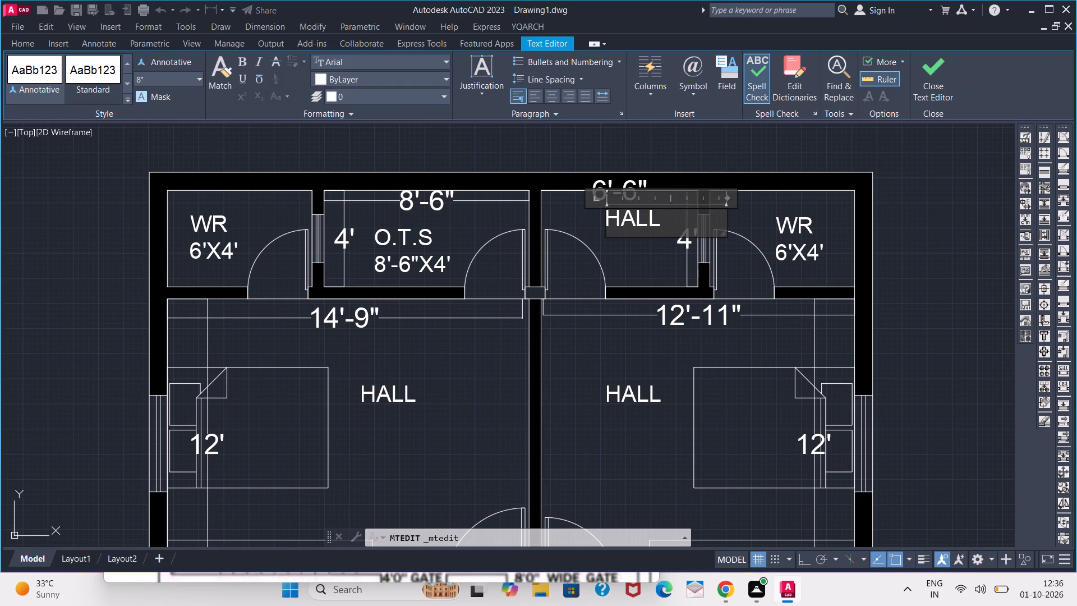
key("BackSpace")
key("BackSpace")
key("BackSpace")
key("BackSpace")
key("o")
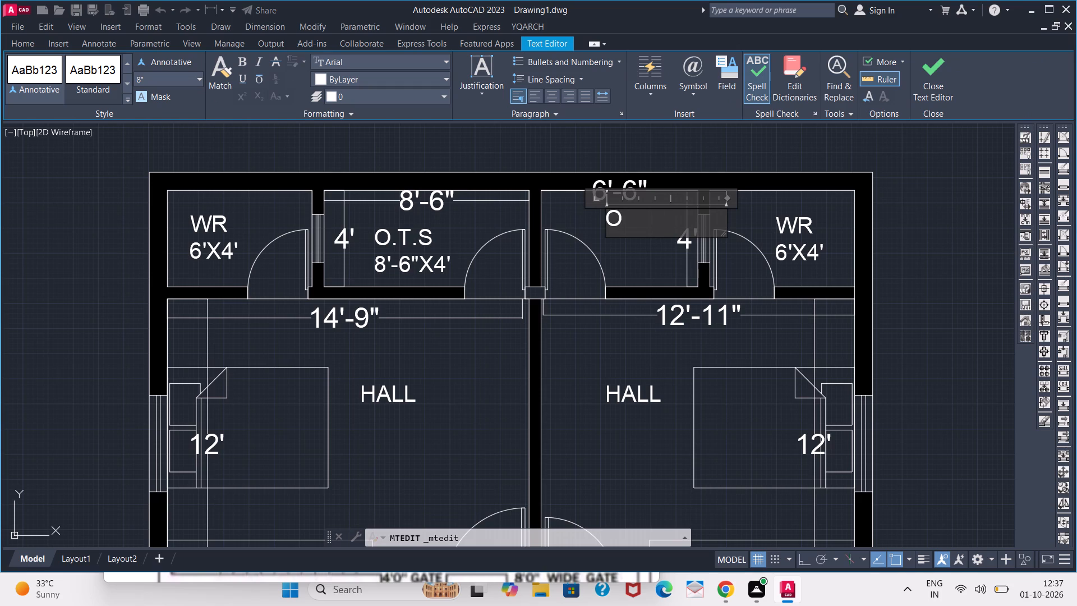
key("period")
type("T.S")
key("Return")
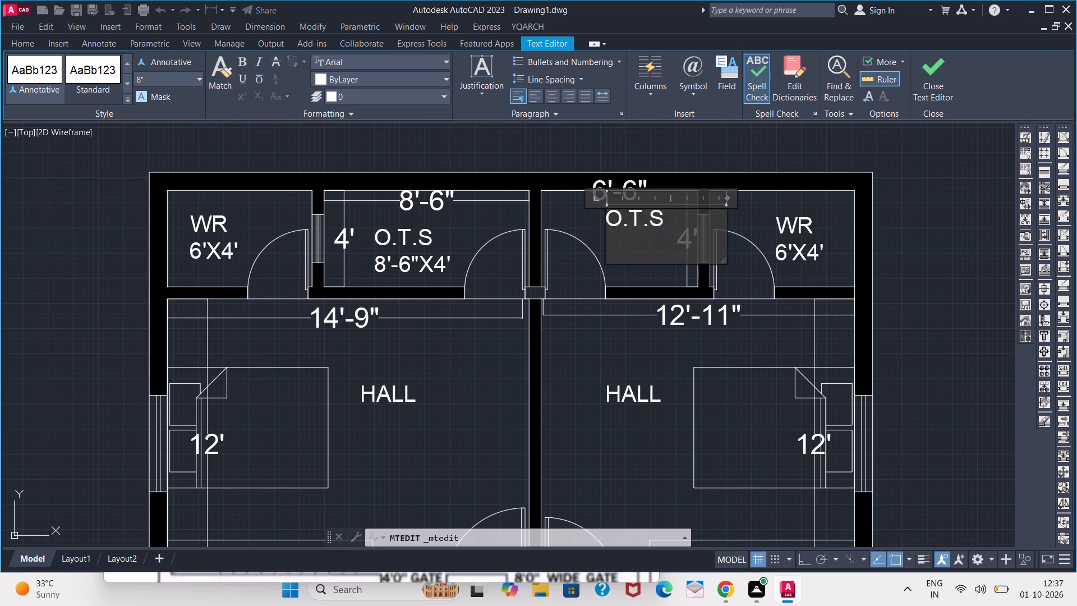
type("6'-")
type("6\"X")
key("5")
key("BackSpace")
type("4'")
left_click(560, 220)
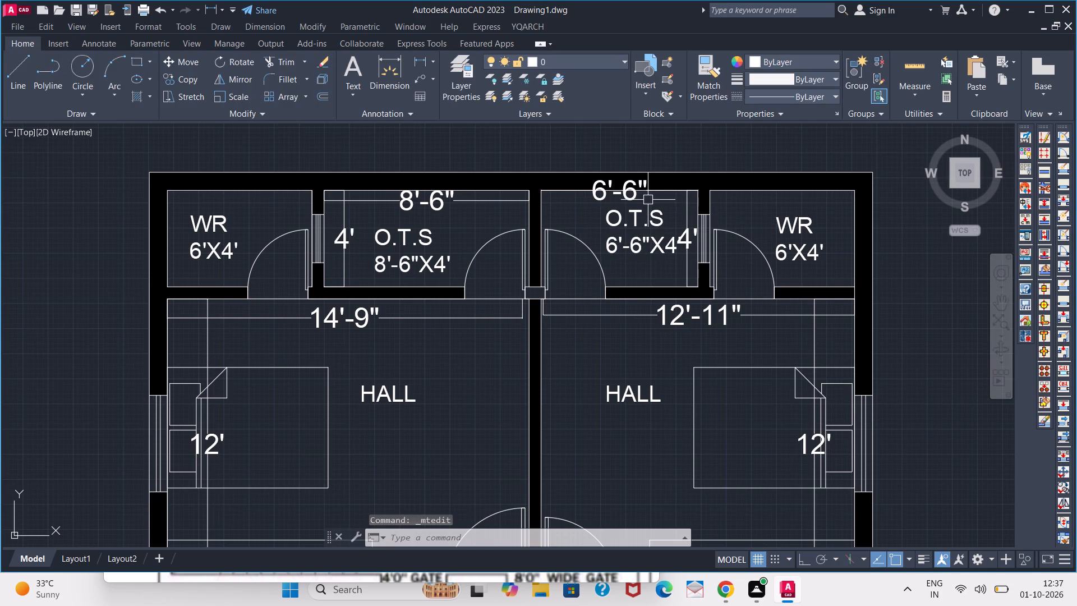
Delete the width and depth dimensions in both O.T.S compartments.
left_click(636, 192)
left_click(682, 206)
left_click(683, 206)
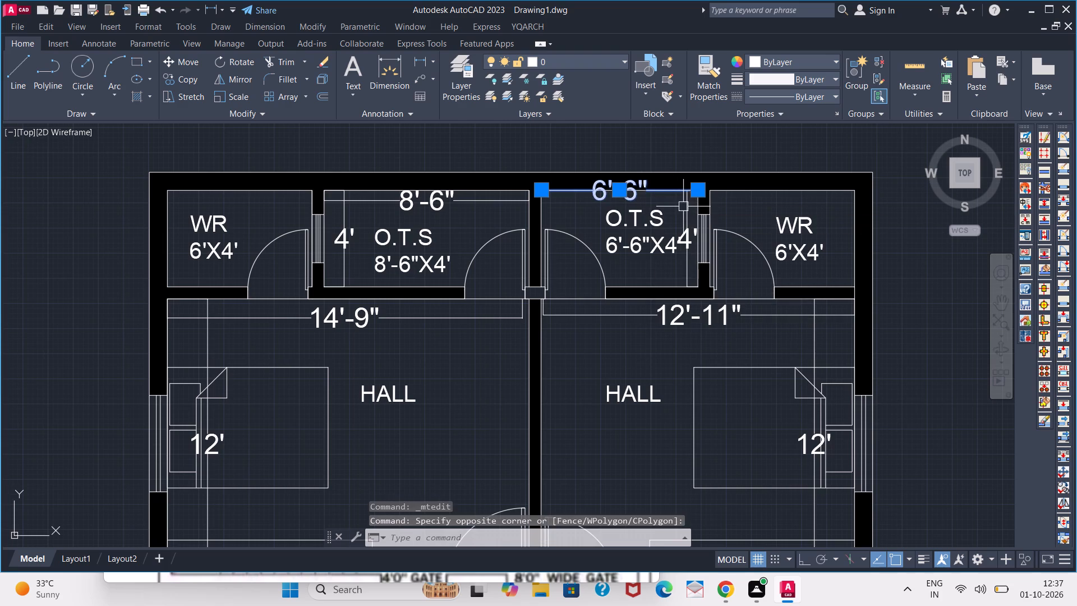
left_click(688, 206)
left_click(498, 204)
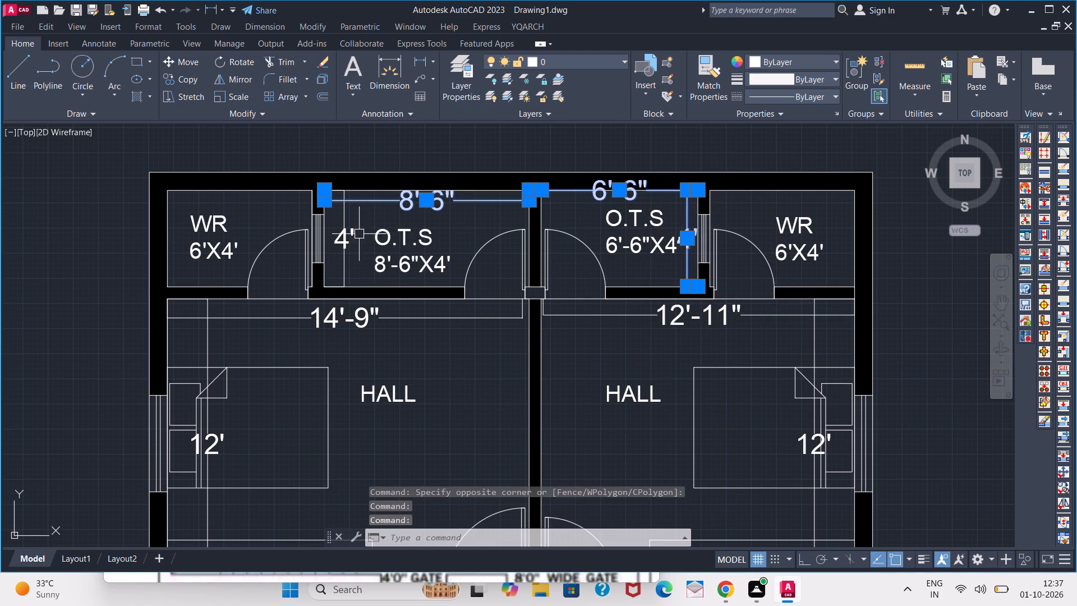
left_click(348, 233)
key("Delete")
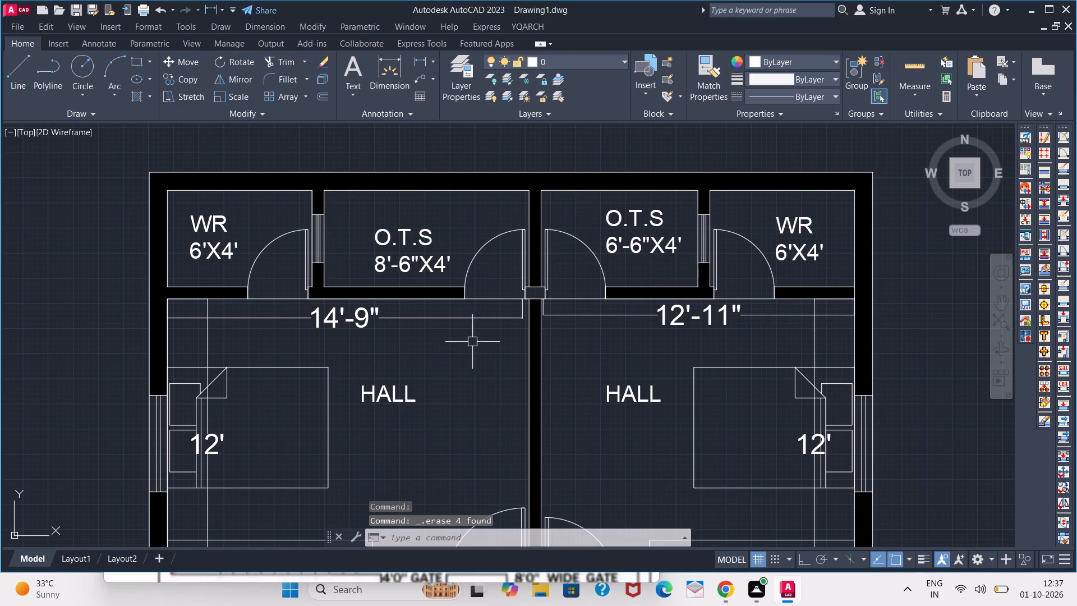
Move both two-line O.T.S labels slightly so each sits better centred in its compartment.
left_click(418, 260)
left_click_drag(406, 255, 409, 236)
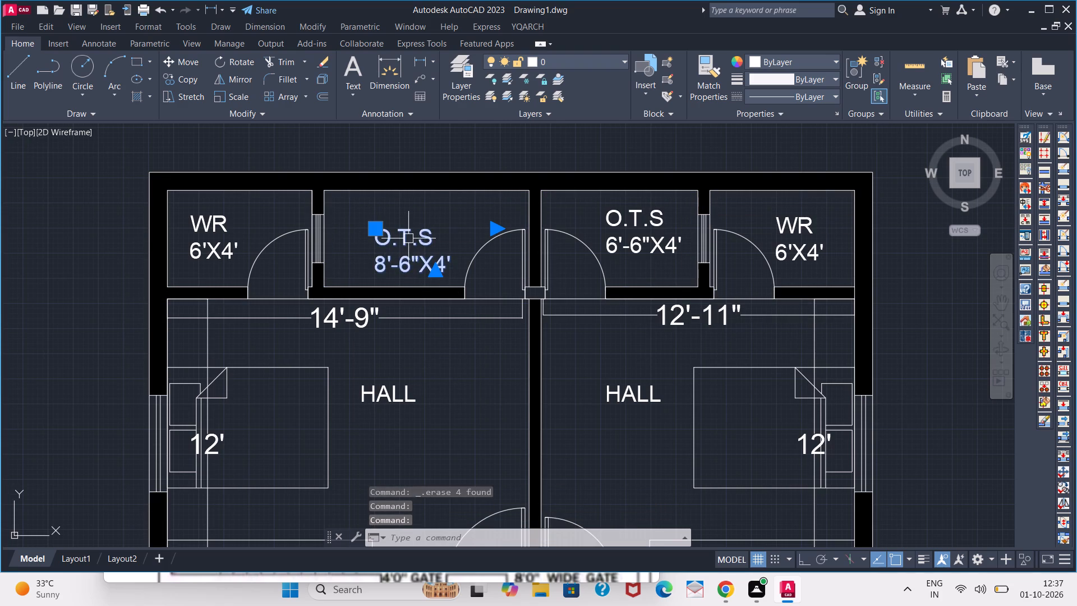
left_click_drag(409, 236, 403, 236)
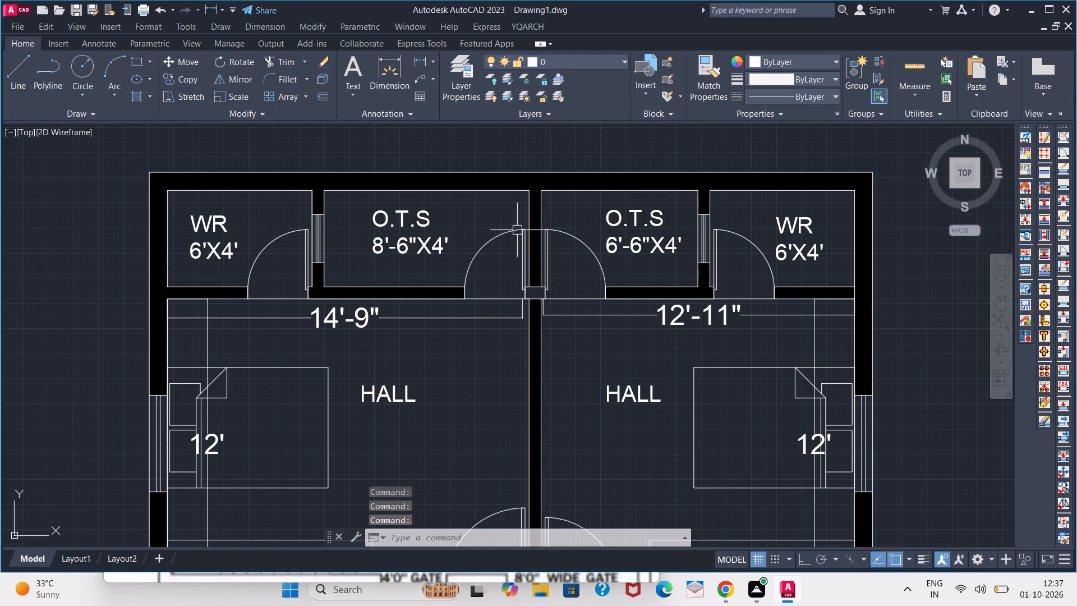
left_click_drag(645, 235, 628, 224)
left_click_drag(643, 226, 627, 224)
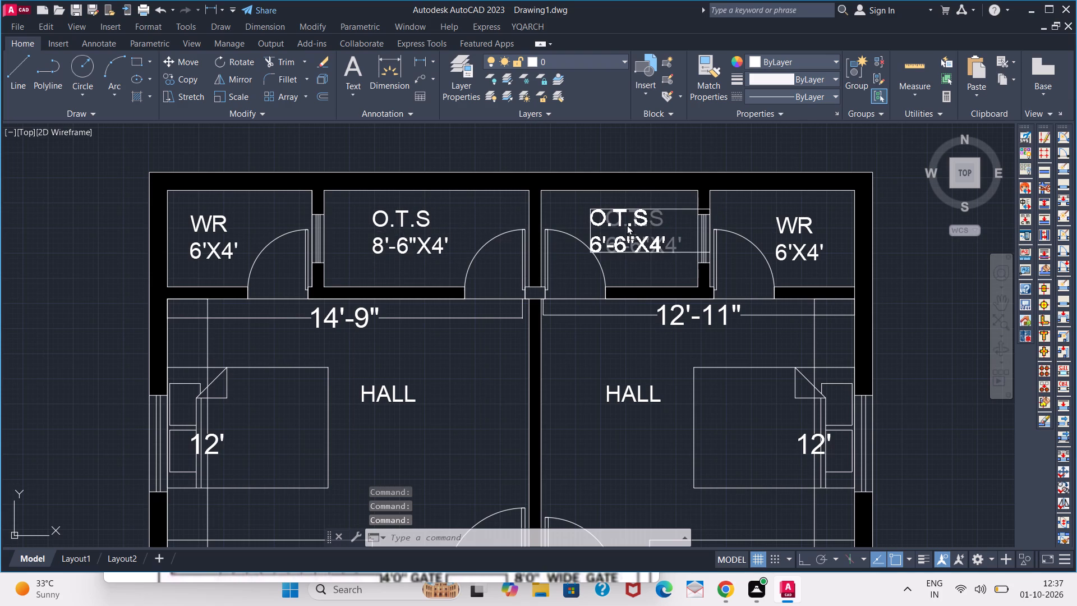
left_click_drag(627, 224, 627, 221)
Replace the HALL label in the 14'-9" wide room below the left O.T.S with M.BEDROOM.
scroll(645, 286, "down", 2)
middle_click_drag(643, 318, 639, 314)
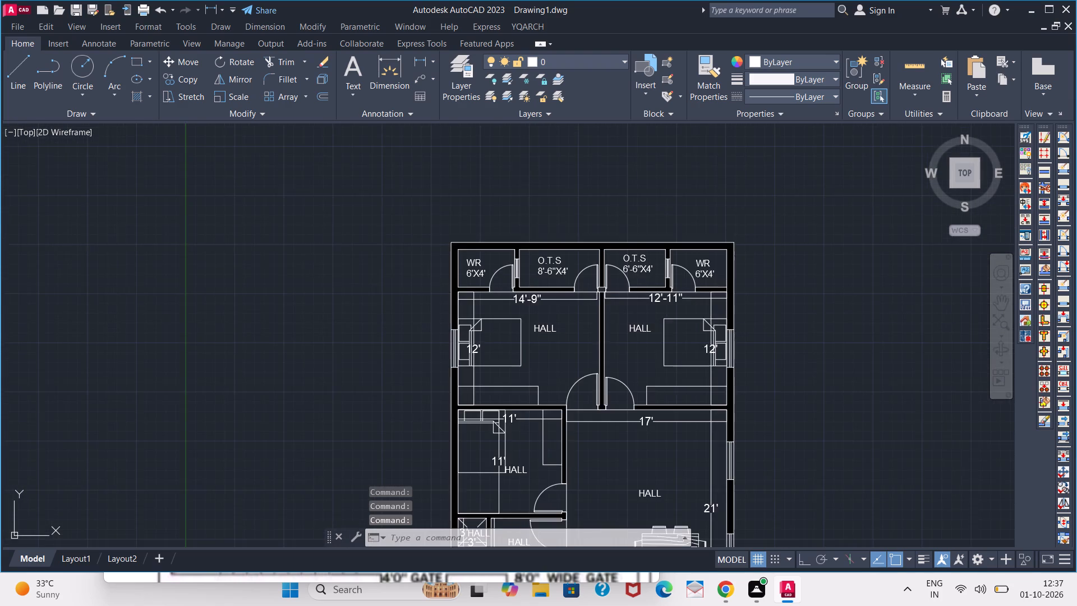
middle_click_drag(639, 314, 582, 242)
triple_click(484, 258)
left_click(485, 258)
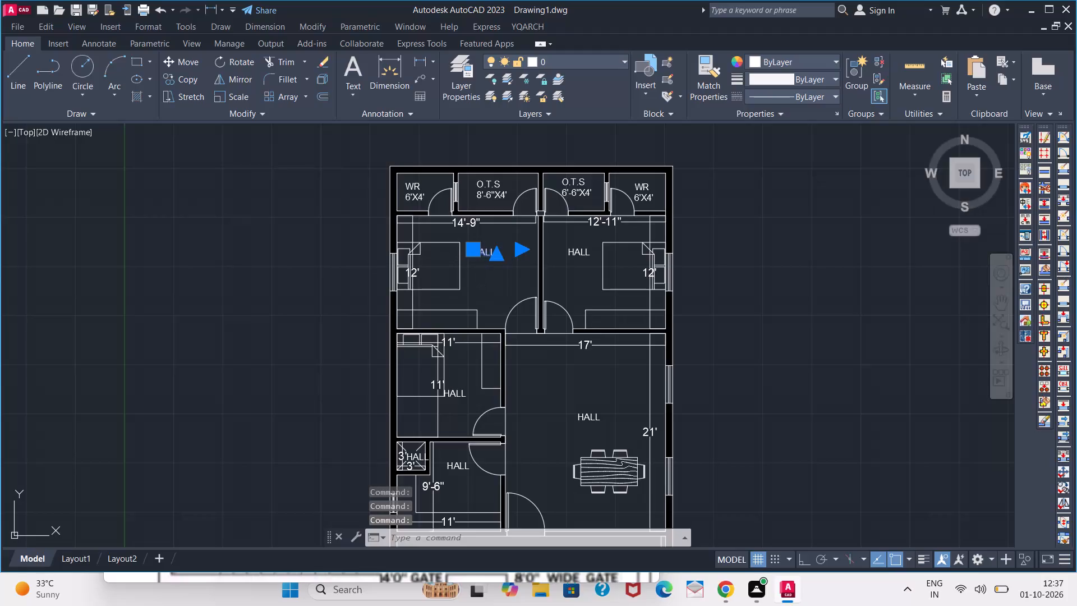
left_click(503, 260)
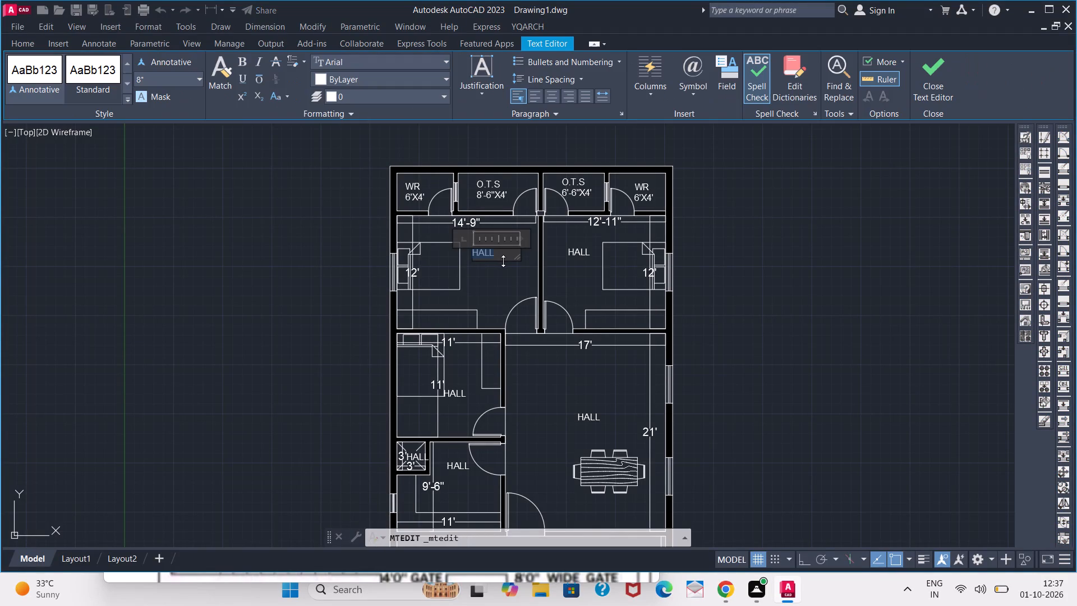
key("BackSpace")
type("M.BEDROOM")
key("Return")
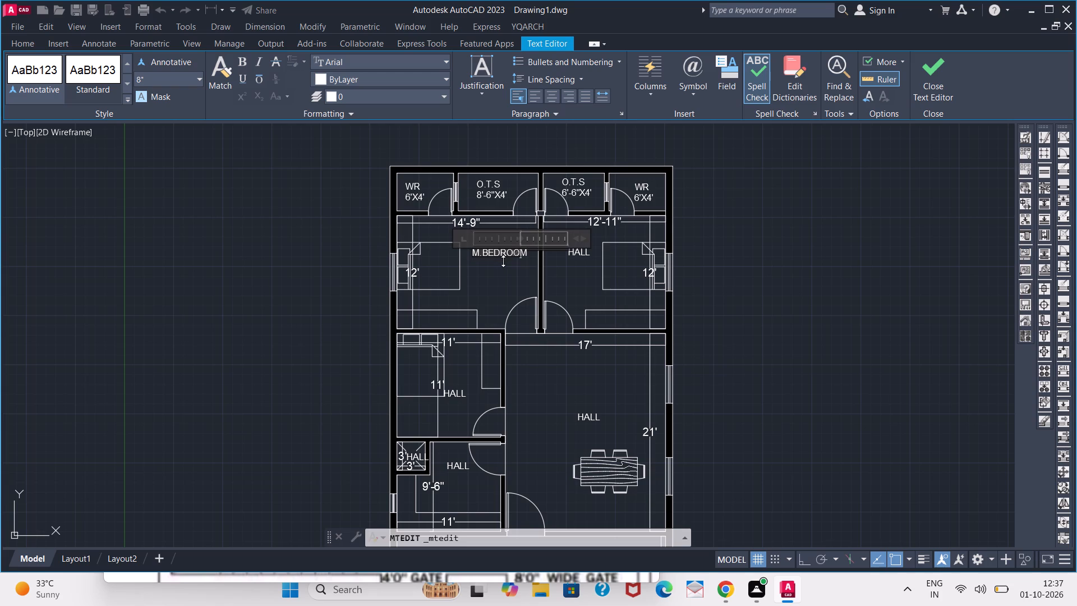
key("Escape")
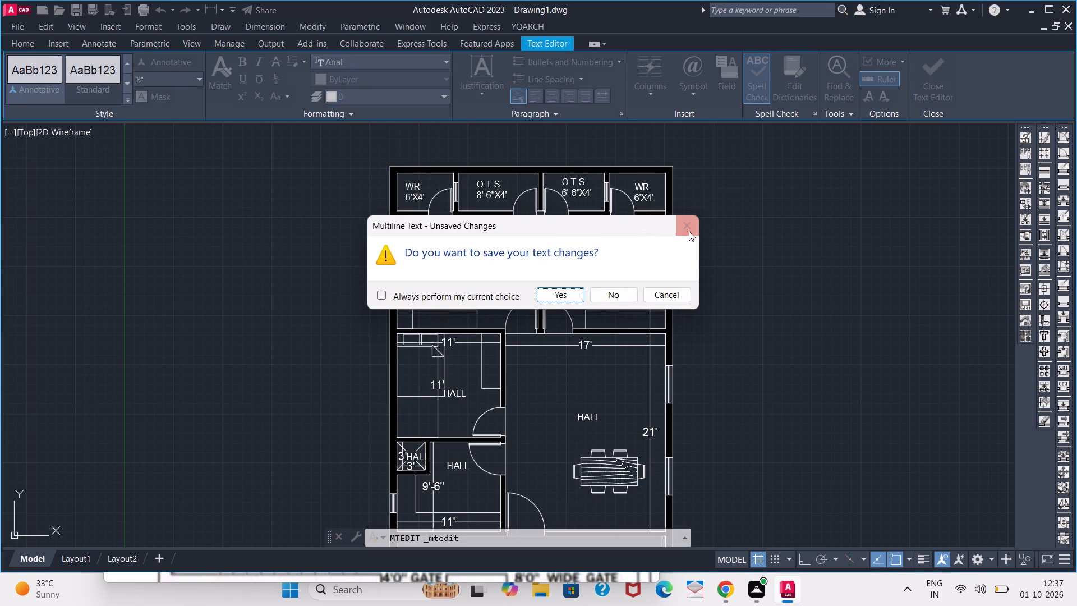
left_click(689, 231)
scroll(531, 244, "up", 3)
left_click(528, 280)
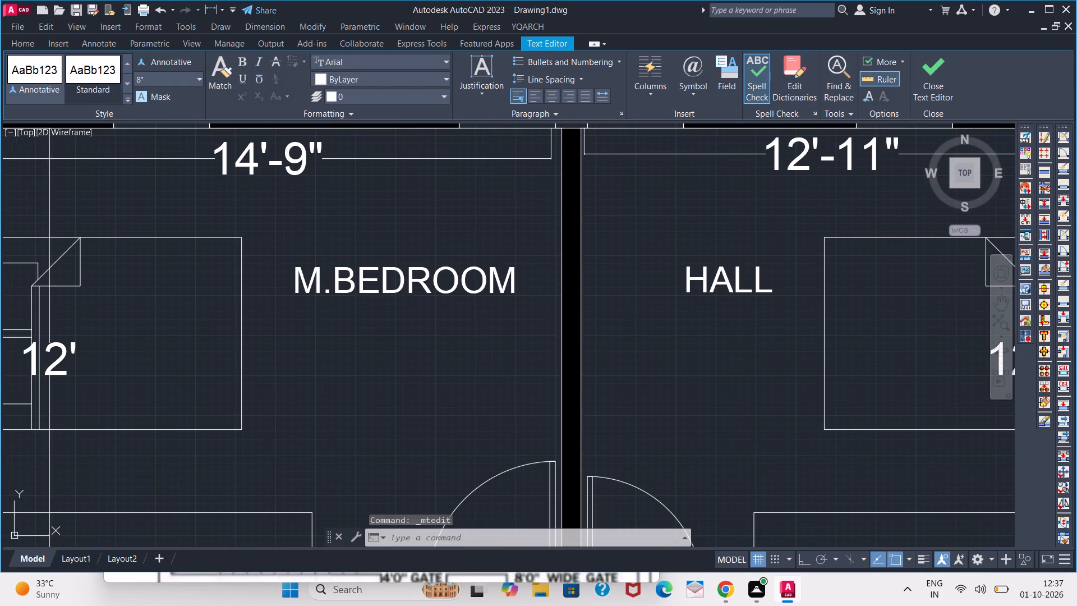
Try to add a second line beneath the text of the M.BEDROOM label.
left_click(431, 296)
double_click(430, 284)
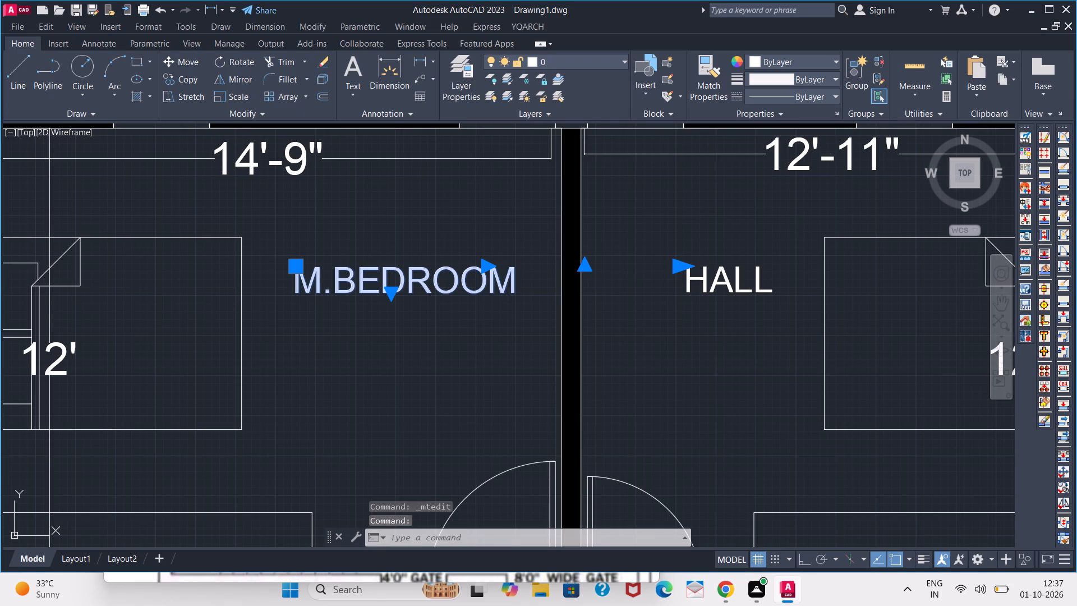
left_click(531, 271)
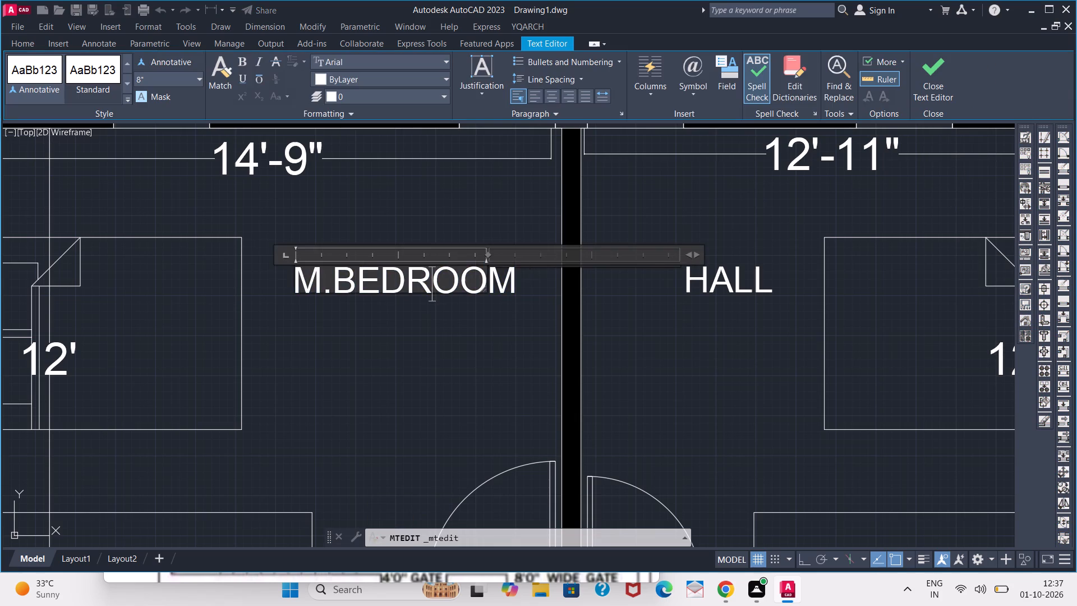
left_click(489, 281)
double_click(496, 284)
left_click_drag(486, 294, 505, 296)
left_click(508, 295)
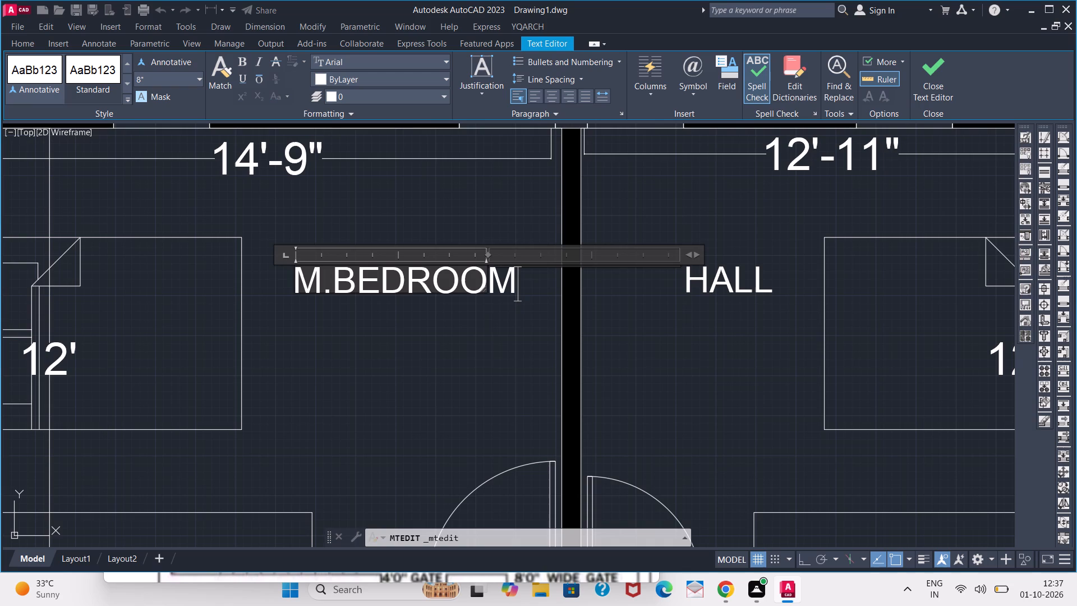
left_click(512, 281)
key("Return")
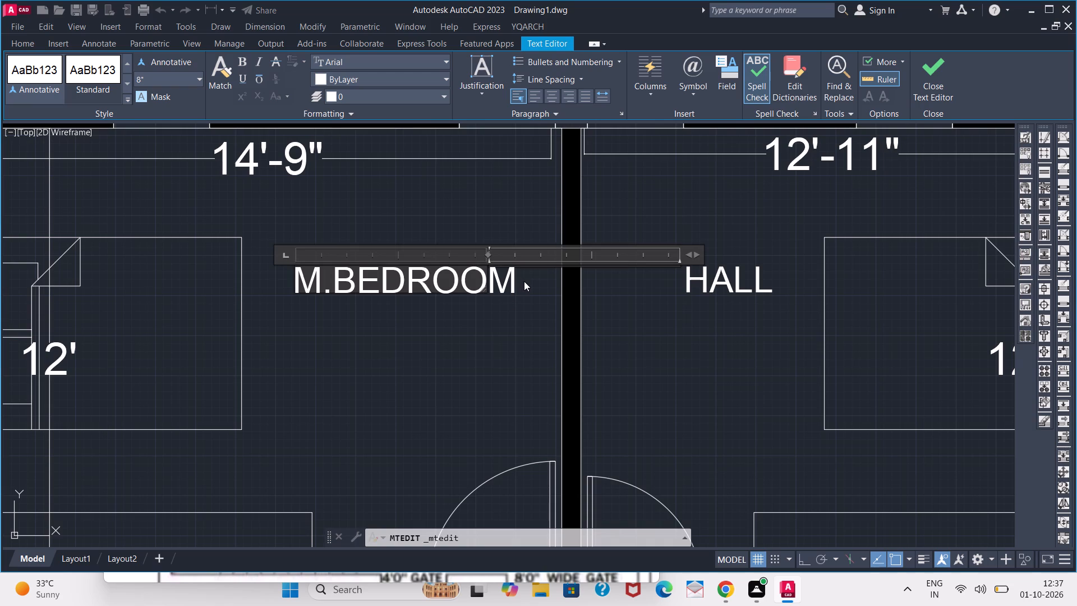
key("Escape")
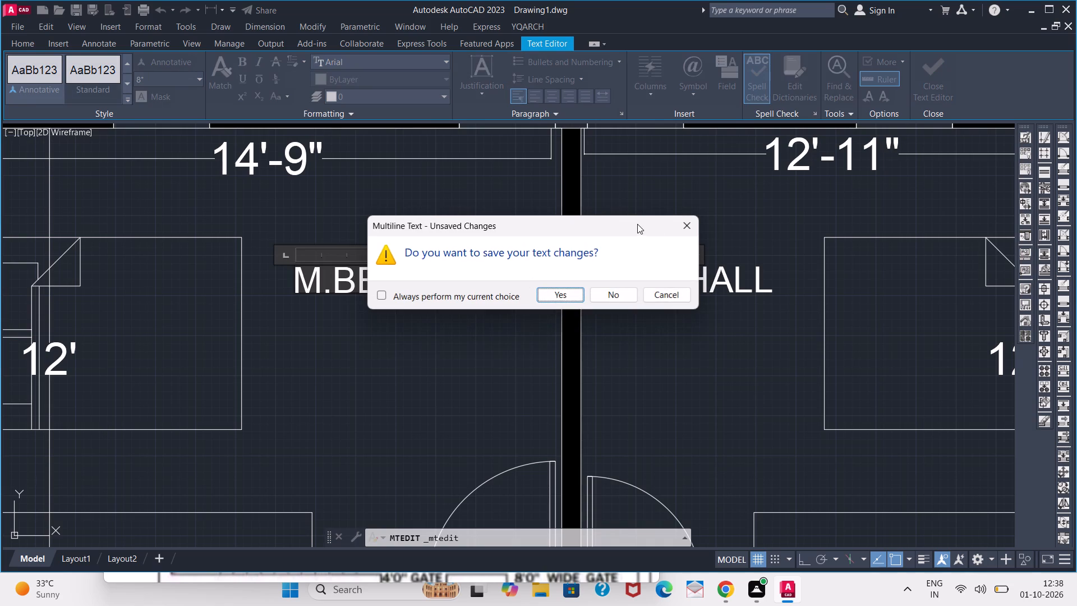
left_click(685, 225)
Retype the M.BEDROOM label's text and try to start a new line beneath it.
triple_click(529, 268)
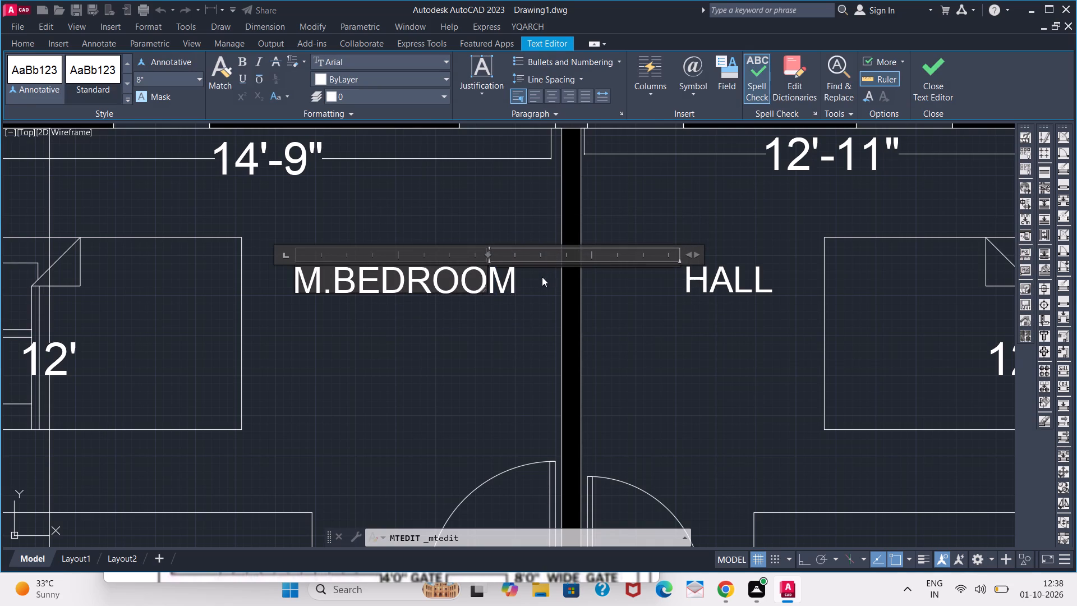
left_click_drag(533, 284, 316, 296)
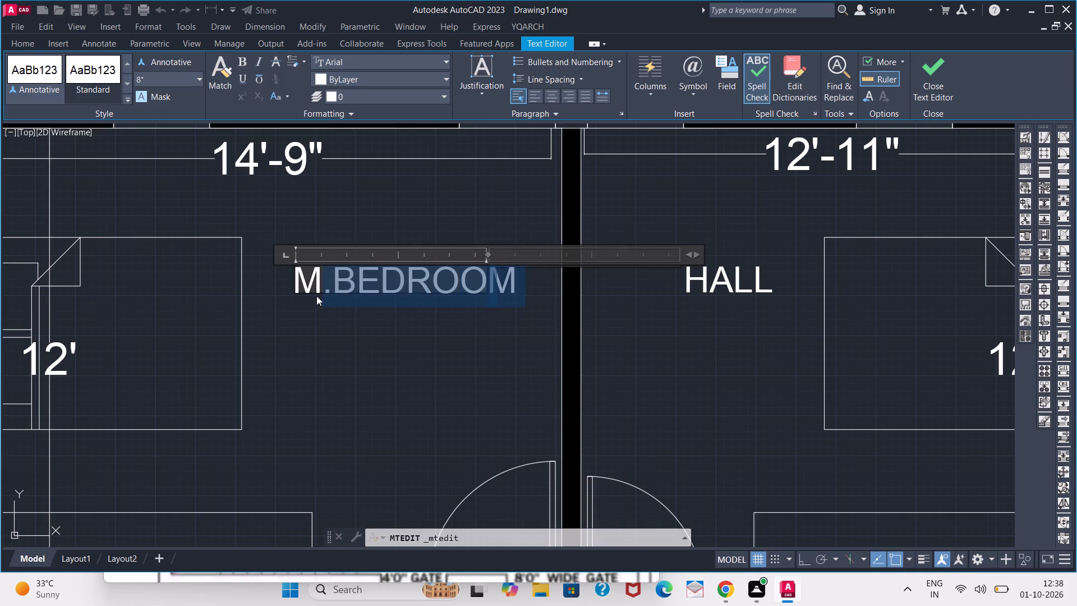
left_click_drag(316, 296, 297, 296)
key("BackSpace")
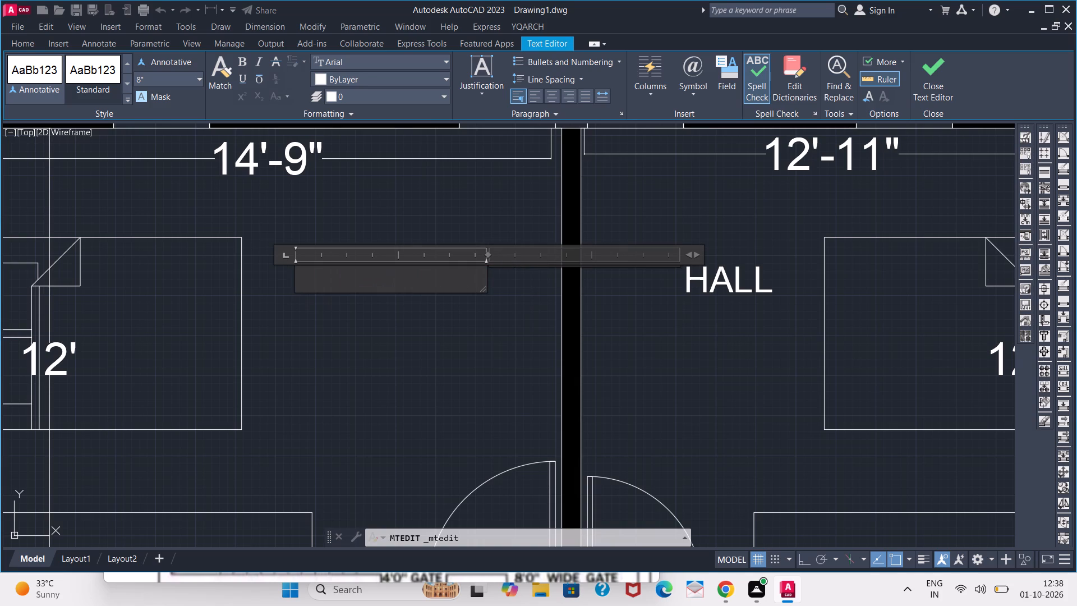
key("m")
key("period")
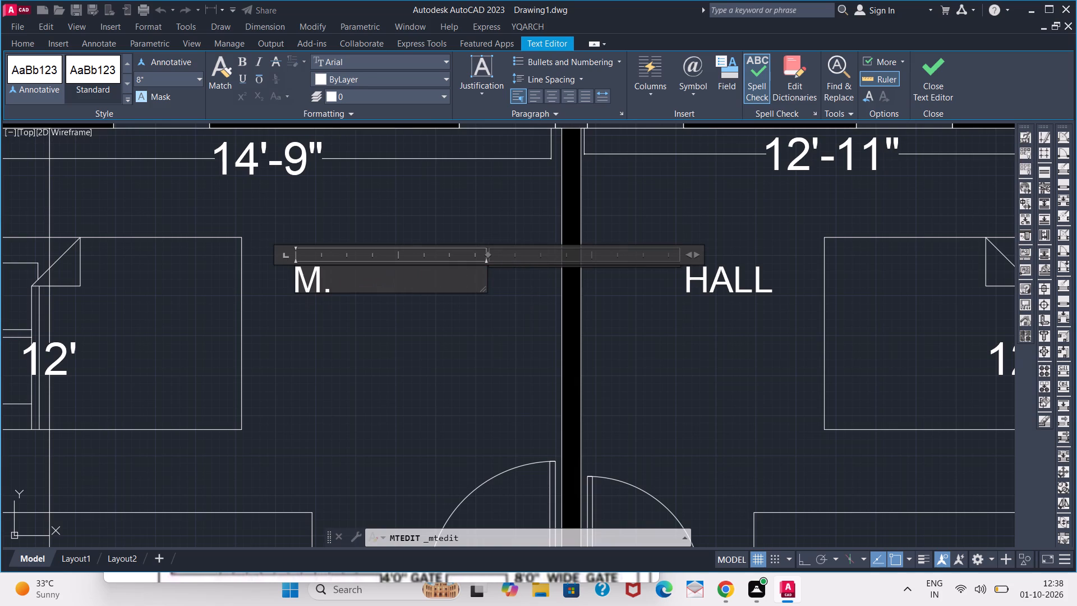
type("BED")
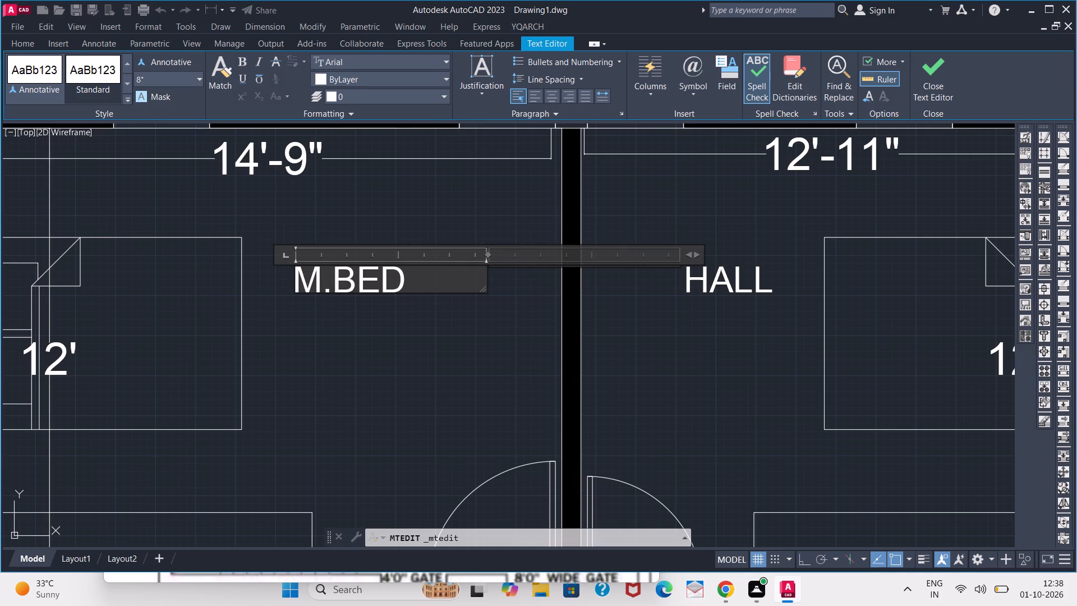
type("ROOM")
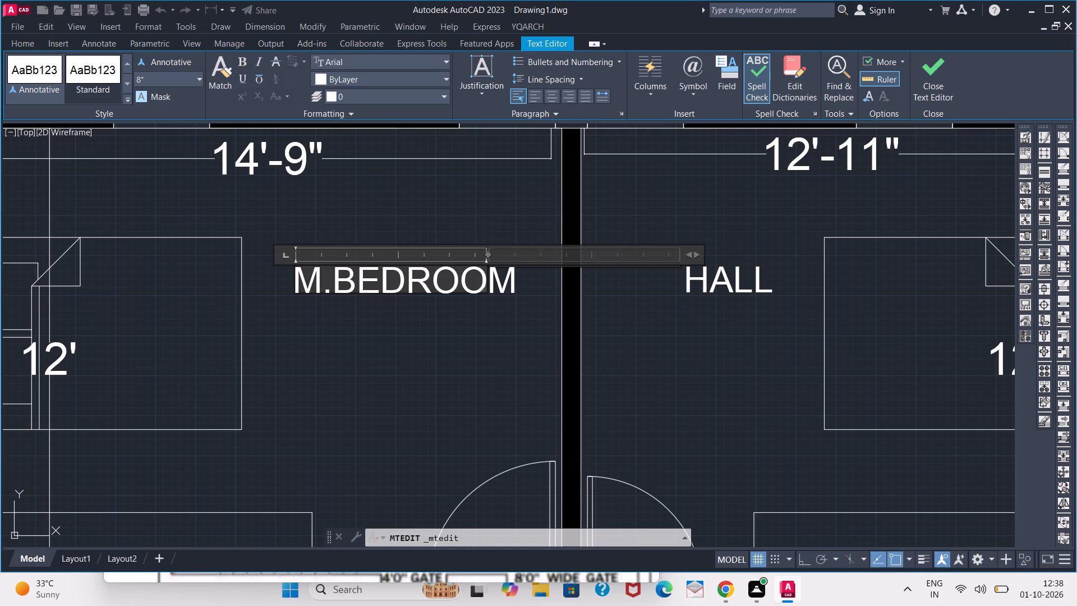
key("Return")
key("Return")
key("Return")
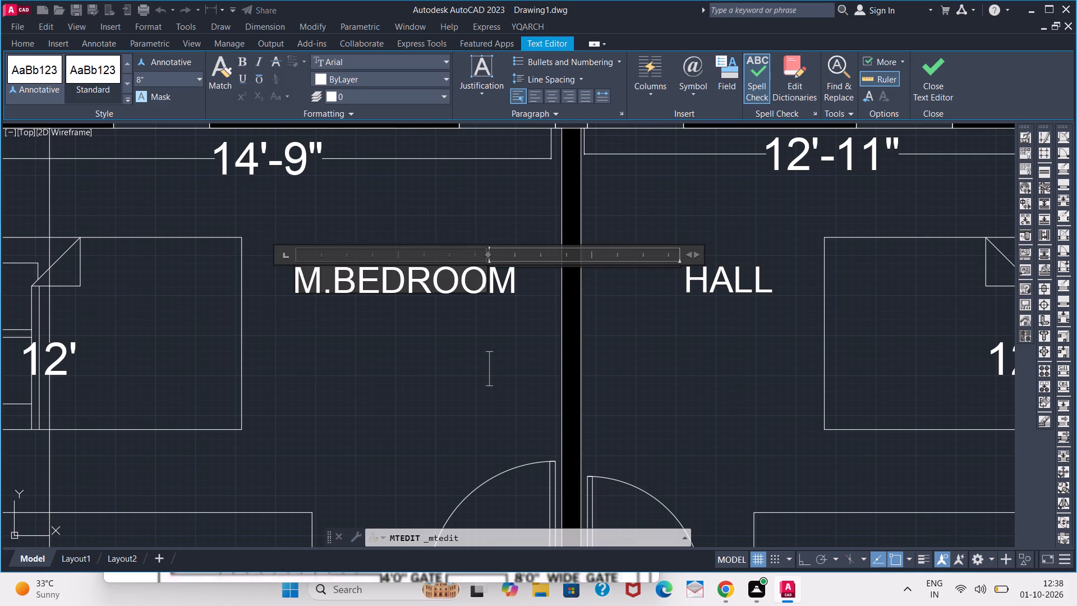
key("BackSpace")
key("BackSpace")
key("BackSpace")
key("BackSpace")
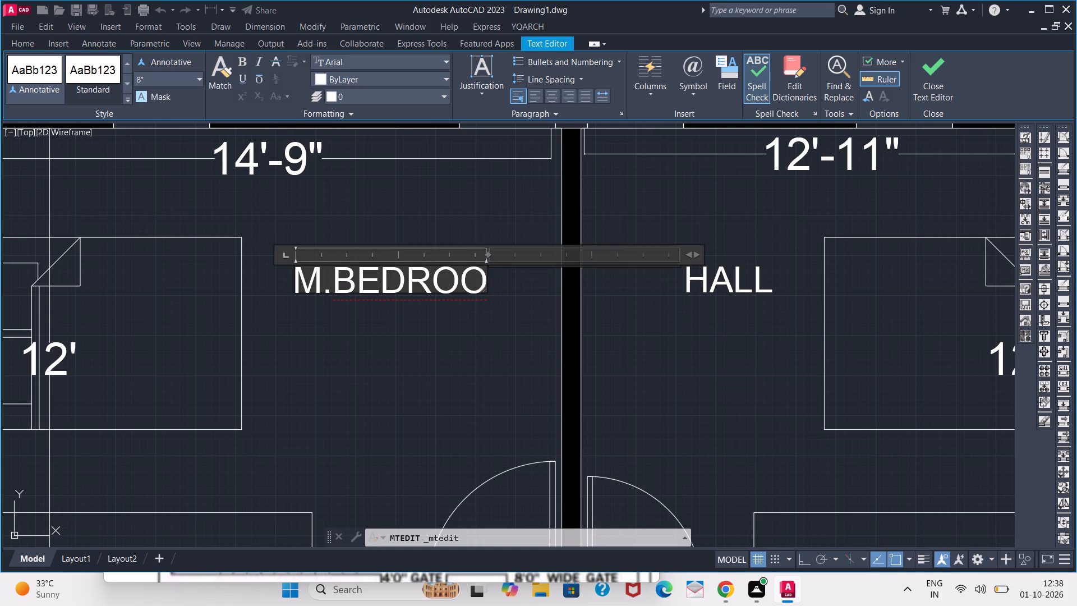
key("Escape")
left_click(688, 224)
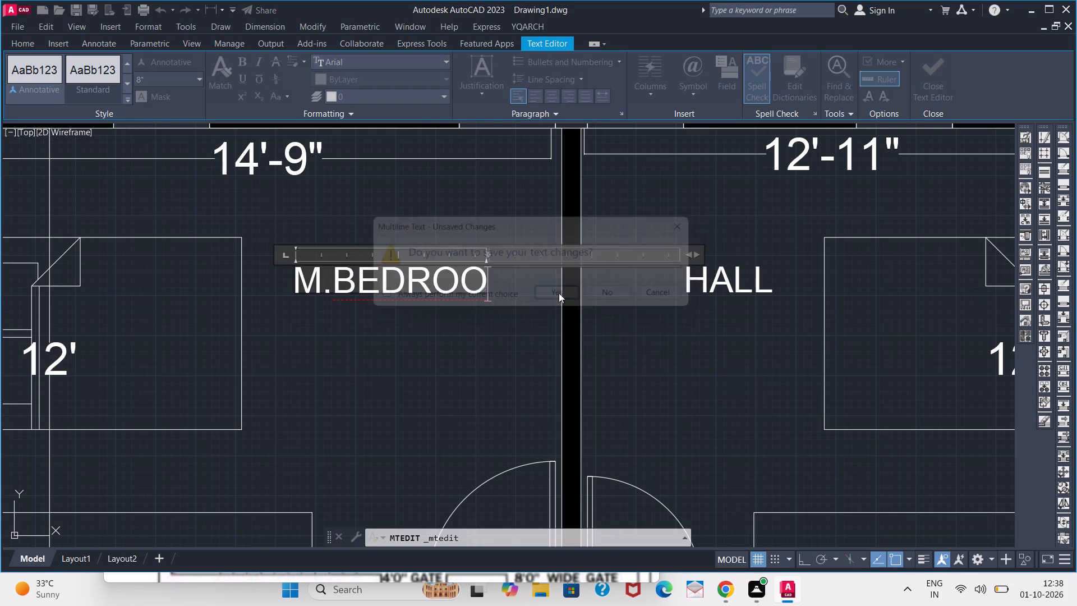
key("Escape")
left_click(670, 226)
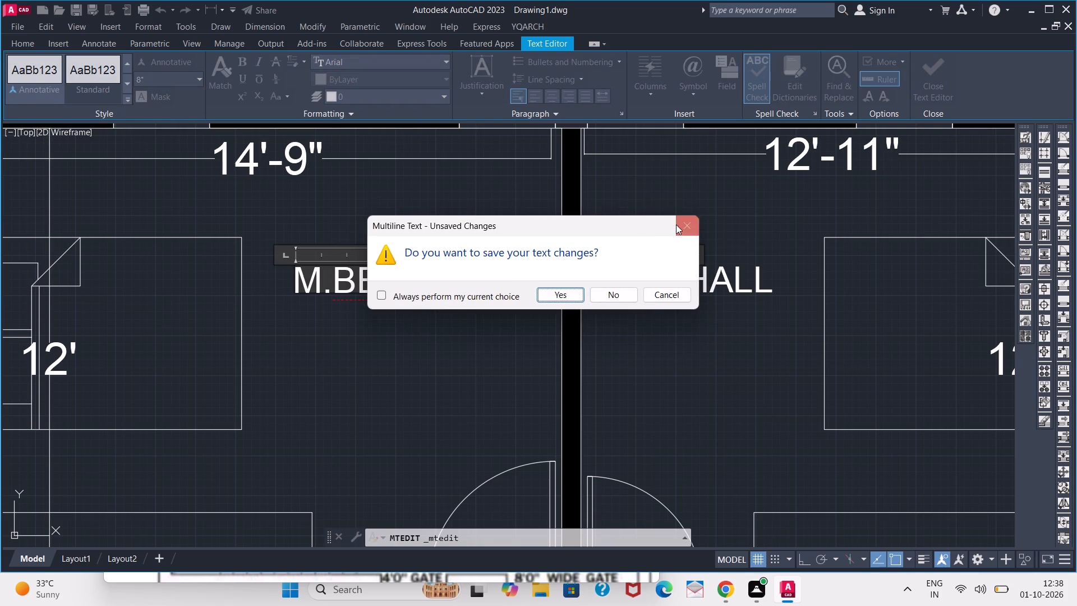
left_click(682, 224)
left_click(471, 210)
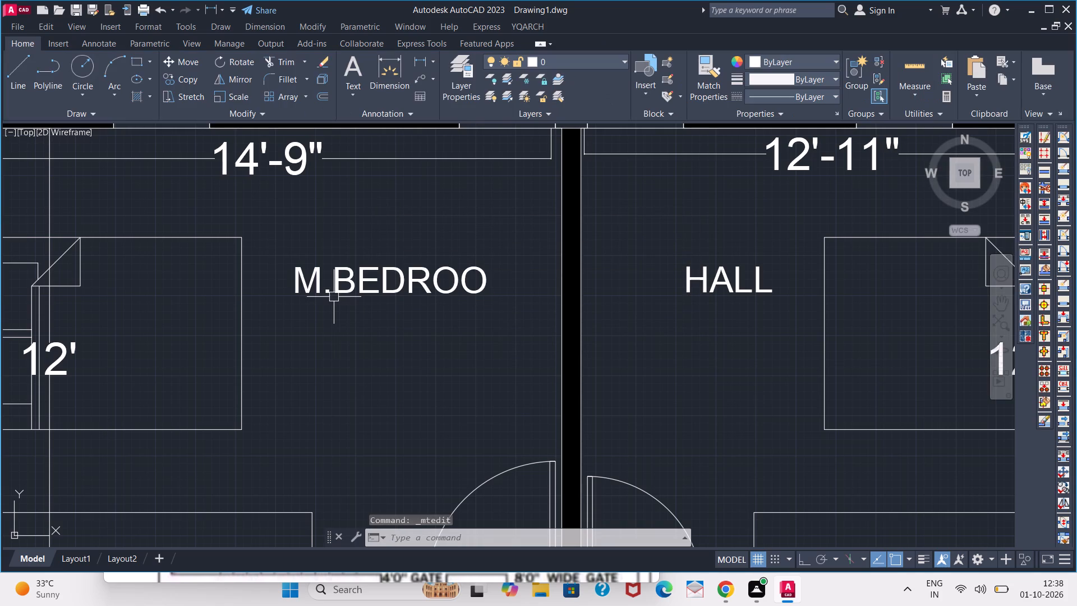
Delete the incomplete M.BEDROO label from the 14'-9" wide room.
left_click(334, 293)
key("Delete")
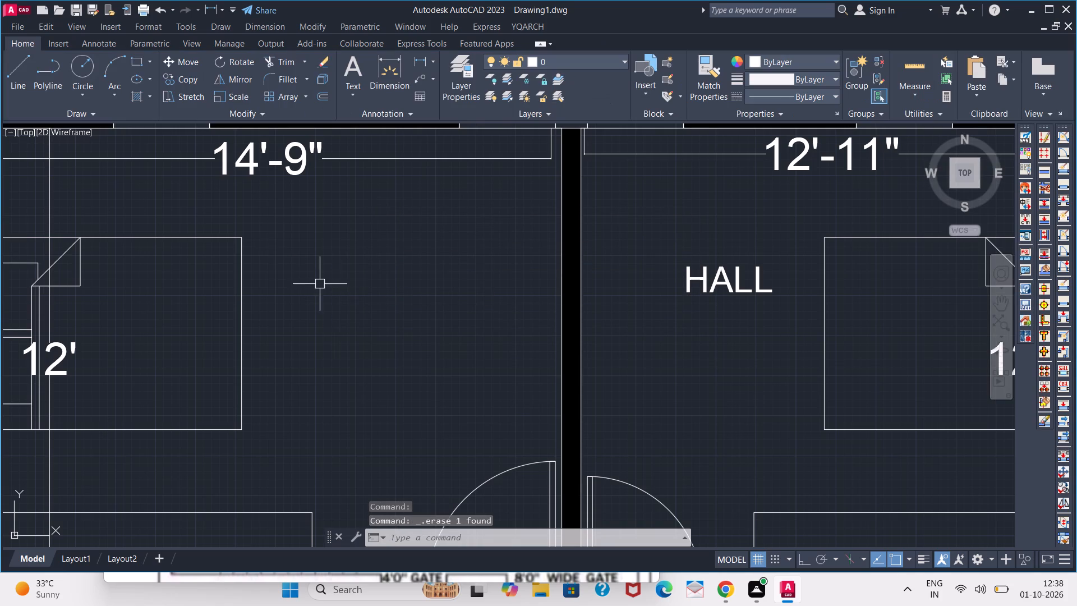
Place a new multiline text reading M.BEDROOM, 8" high, beside the bed in the 14'-9" wide room.
type("T")
key("space")
left_click(310, 268)
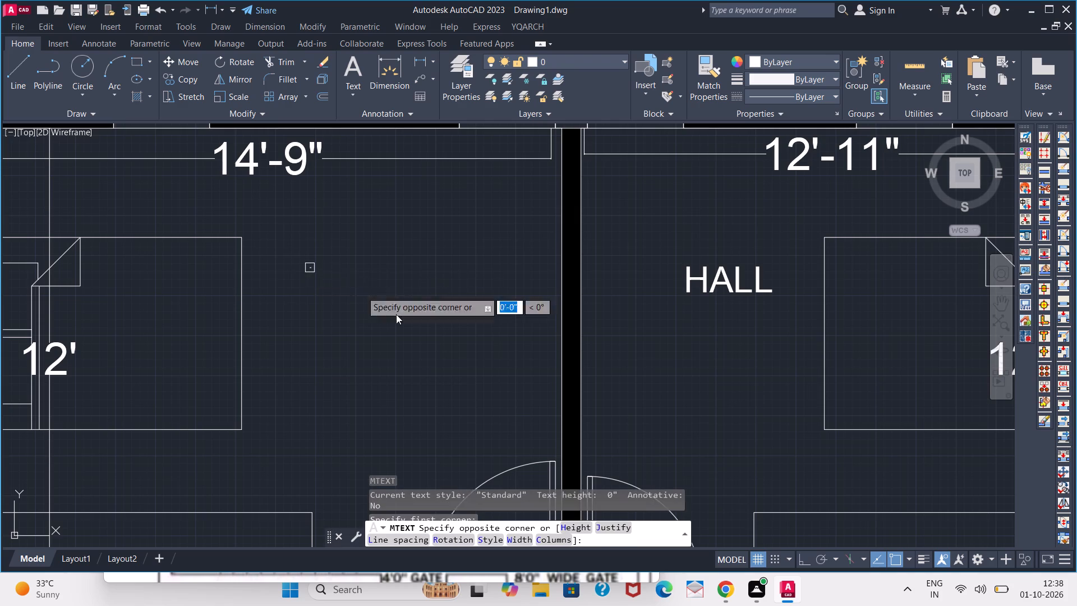
left_click(519, 373)
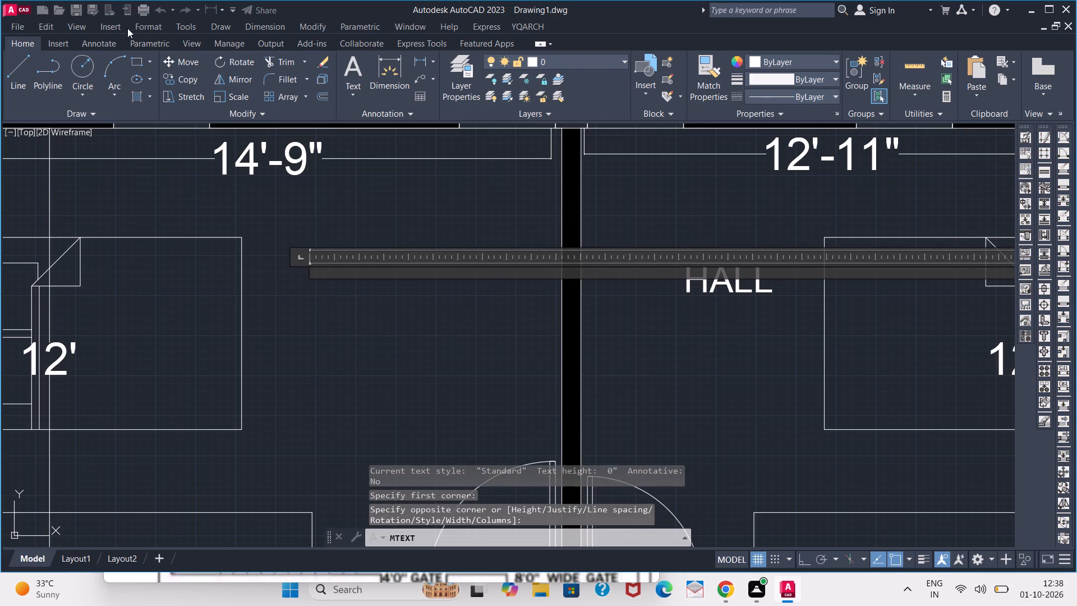
double_click(154, 77)
key("8")
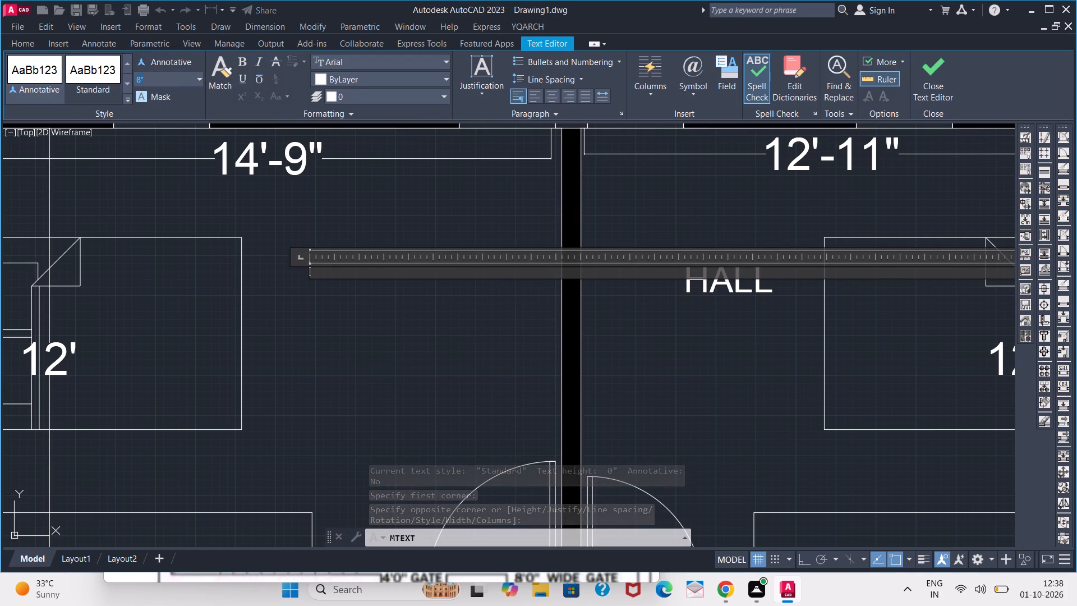
key("Return")
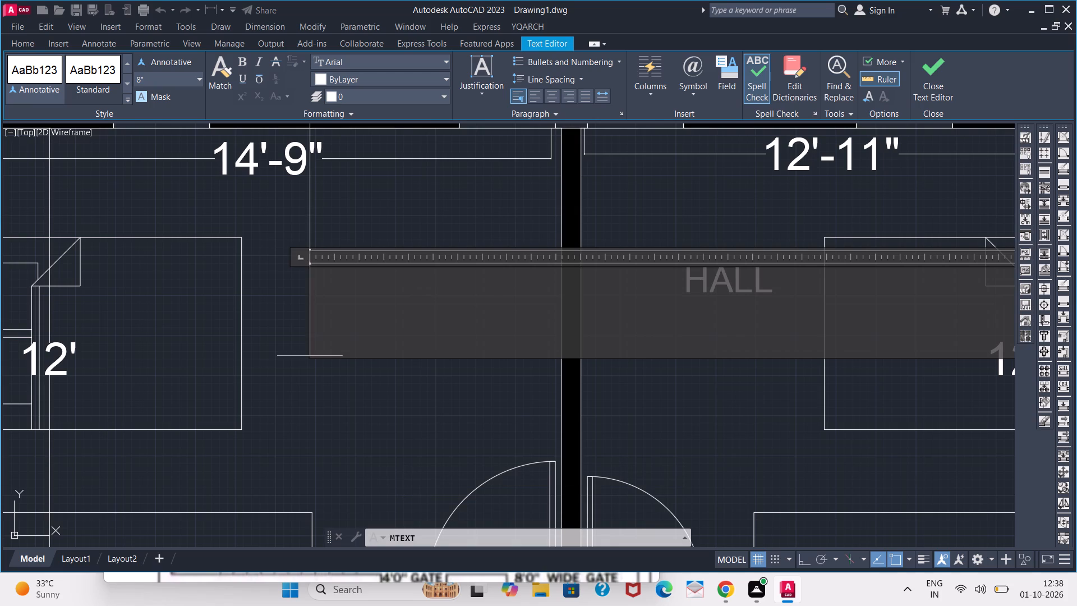
key("m")
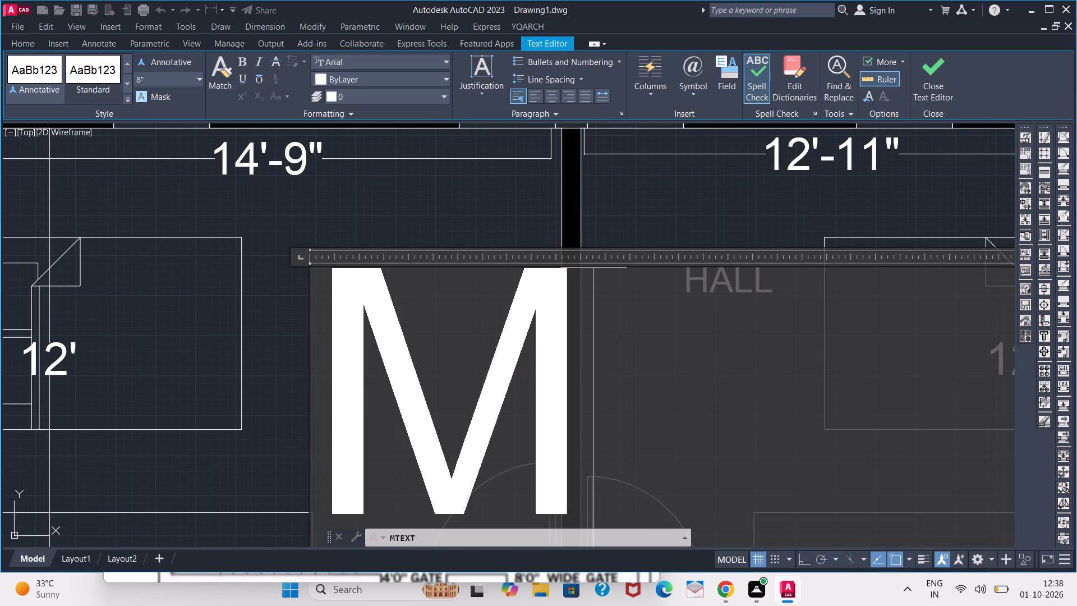
key("period")
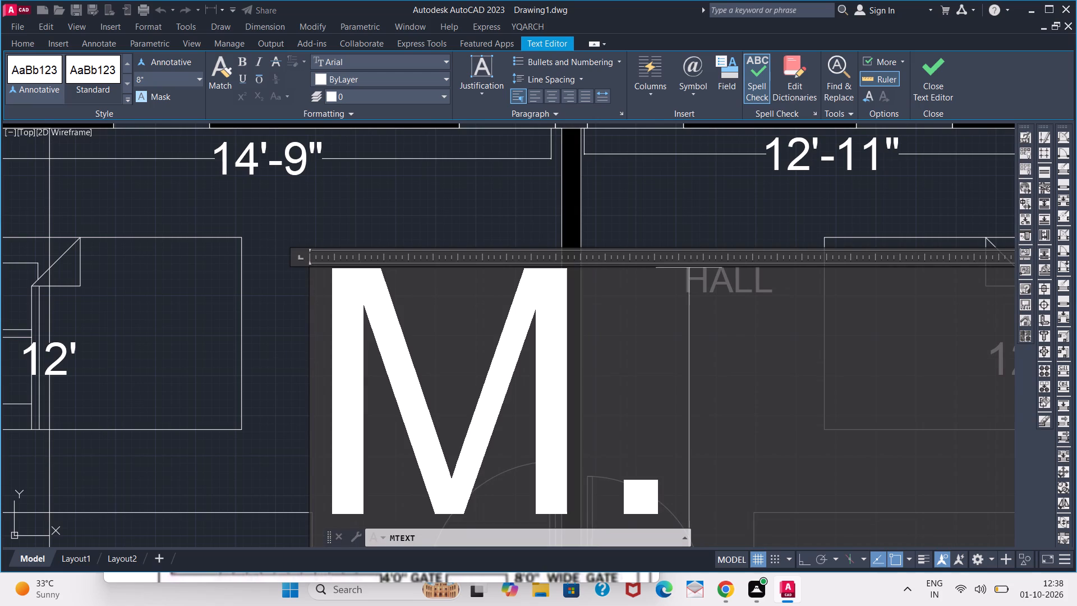
type("BEDROOM")
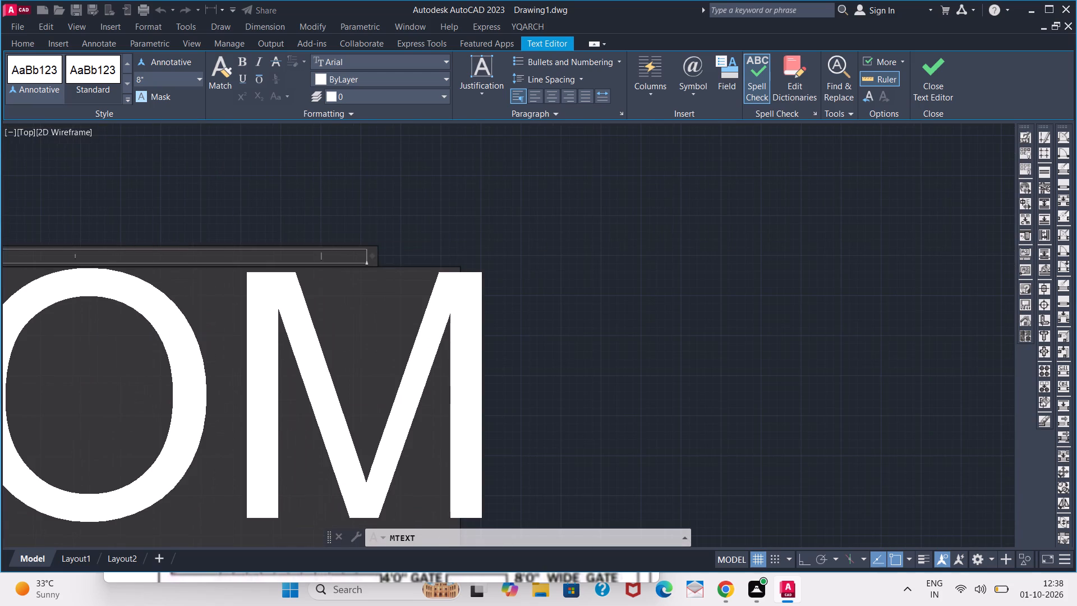
key("Return")
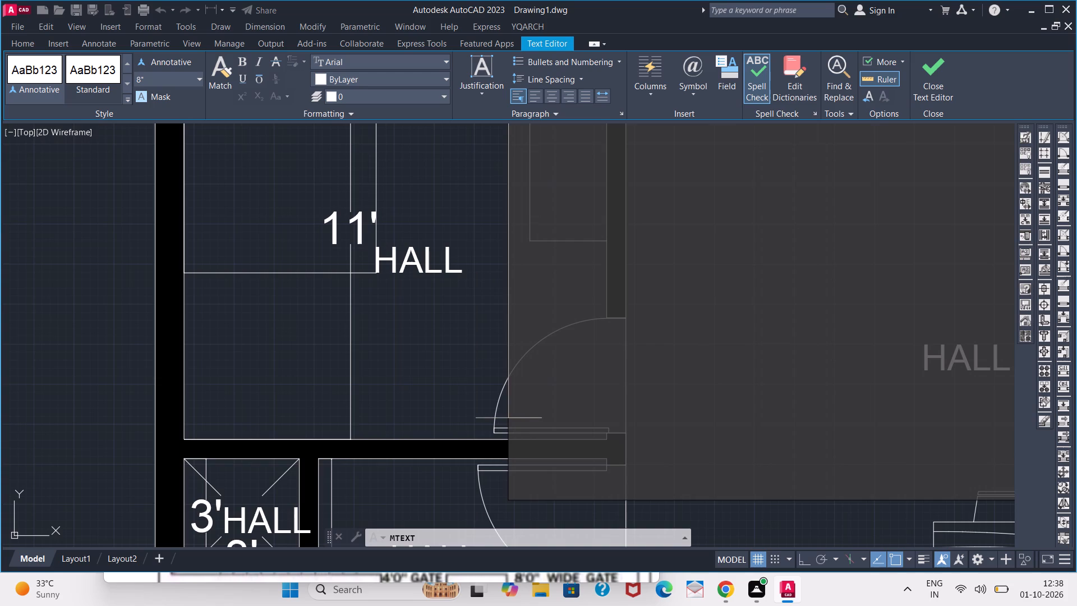
left_click(219, 213)
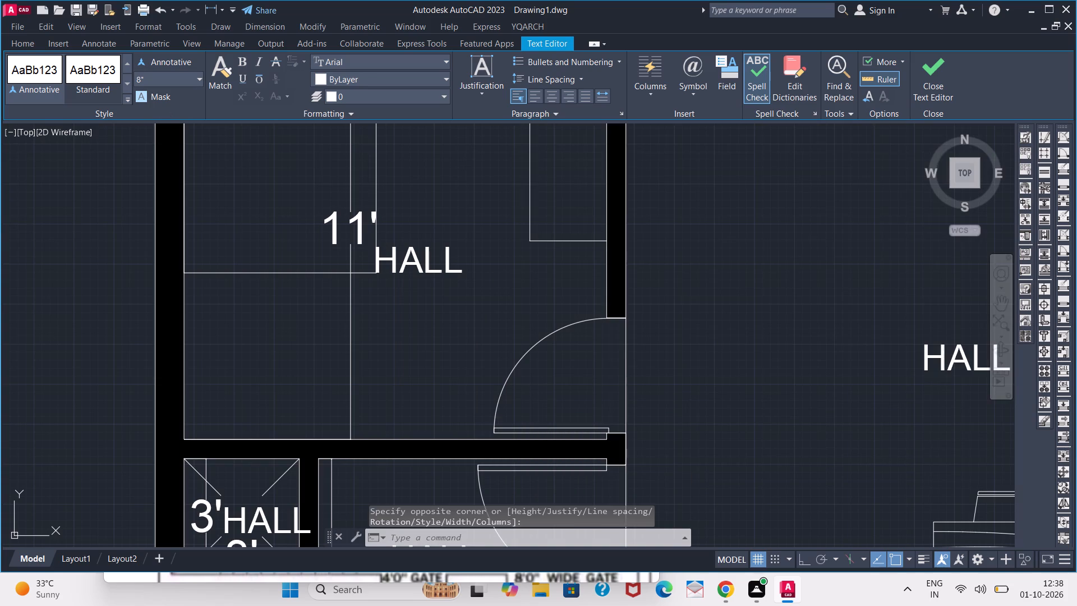
Add the size 14'-9"X12' as a second line beneath the M.BEDROOM label.
middle_click_drag(554, 223, 563, 351)
scroll(518, 275, "down", 2)
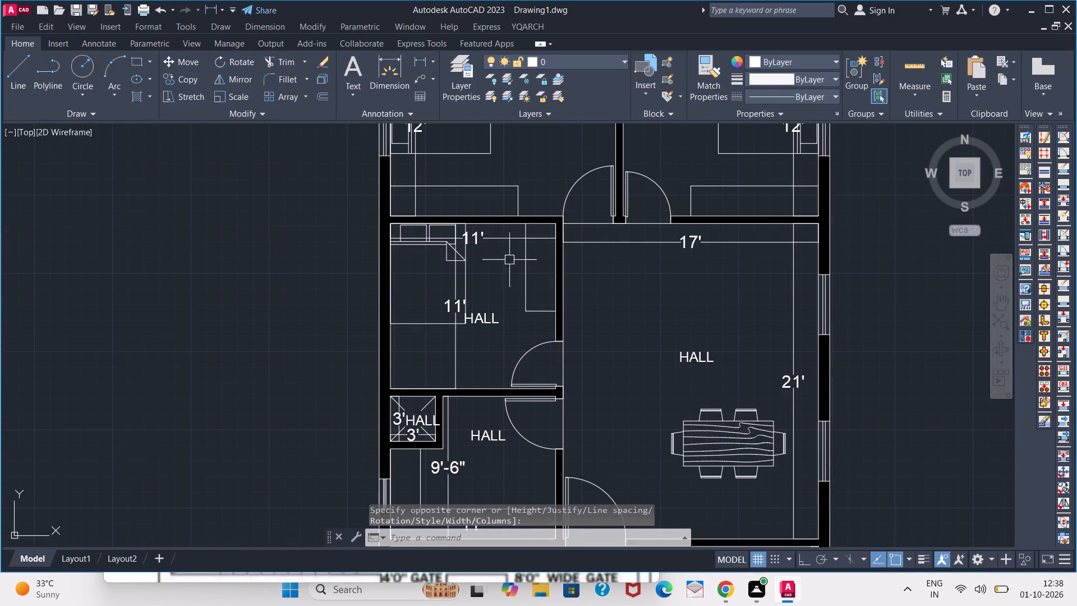
middle_click_drag(491, 200, 487, 312)
triple_click(532, 215)
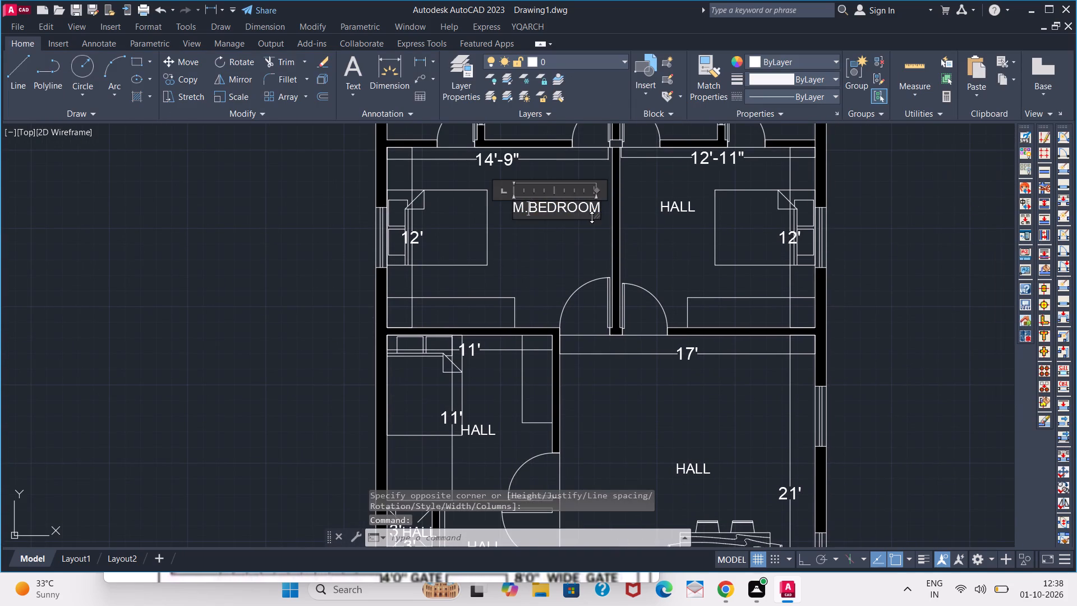
left_click(596, 209)
key("Return")
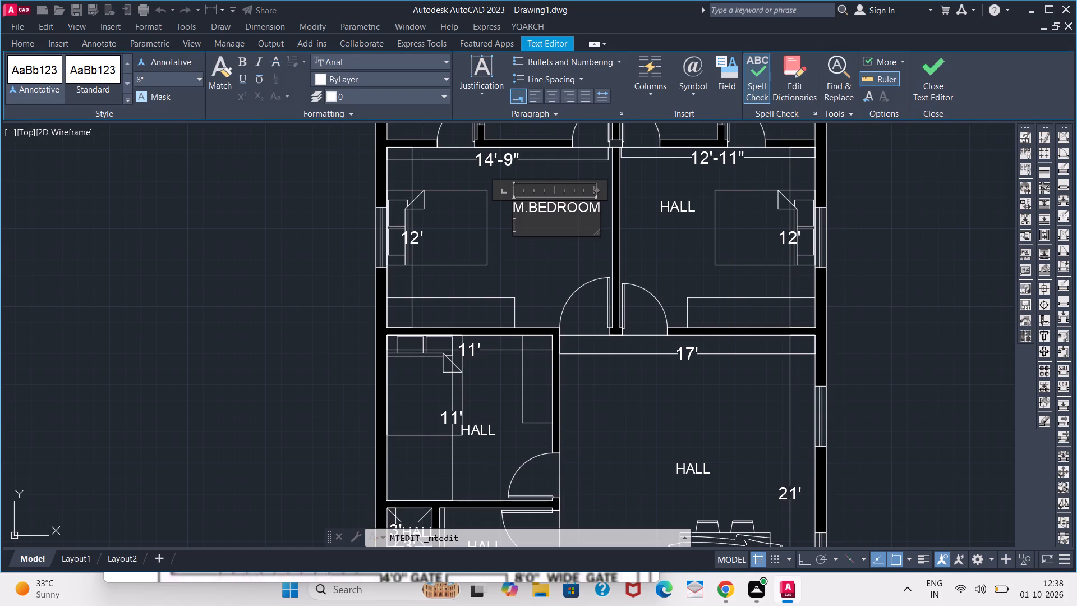
type("14'-")
type("9\"X")
type("12'")
left_click(546, 270)
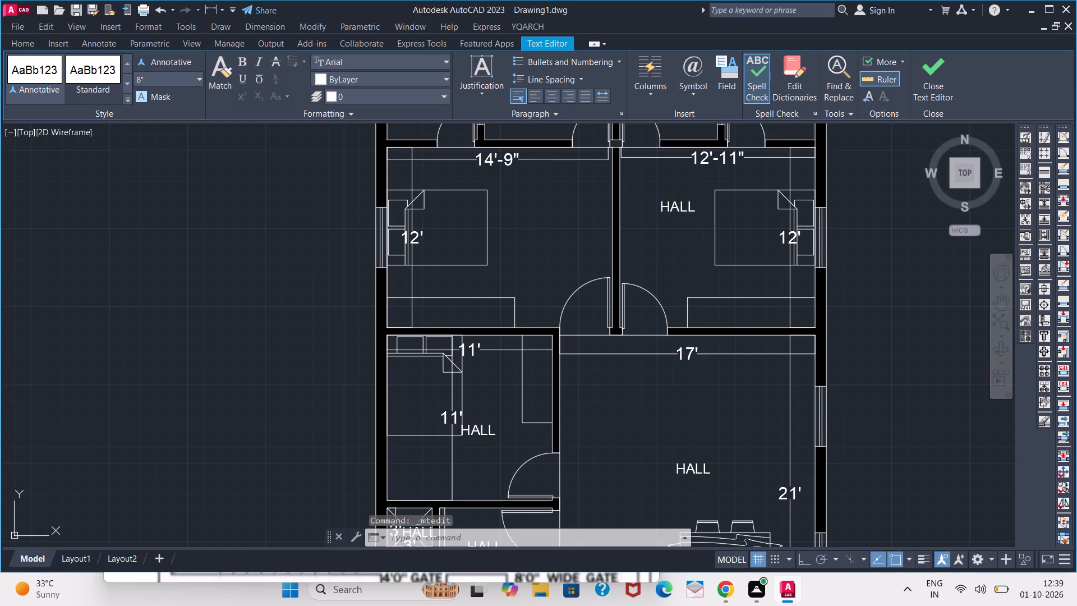
Replace the HALL label in the 12'-11" wide room with BEDROOM1 and 12'-11"X12' on a second line.
double_click(678, 206)
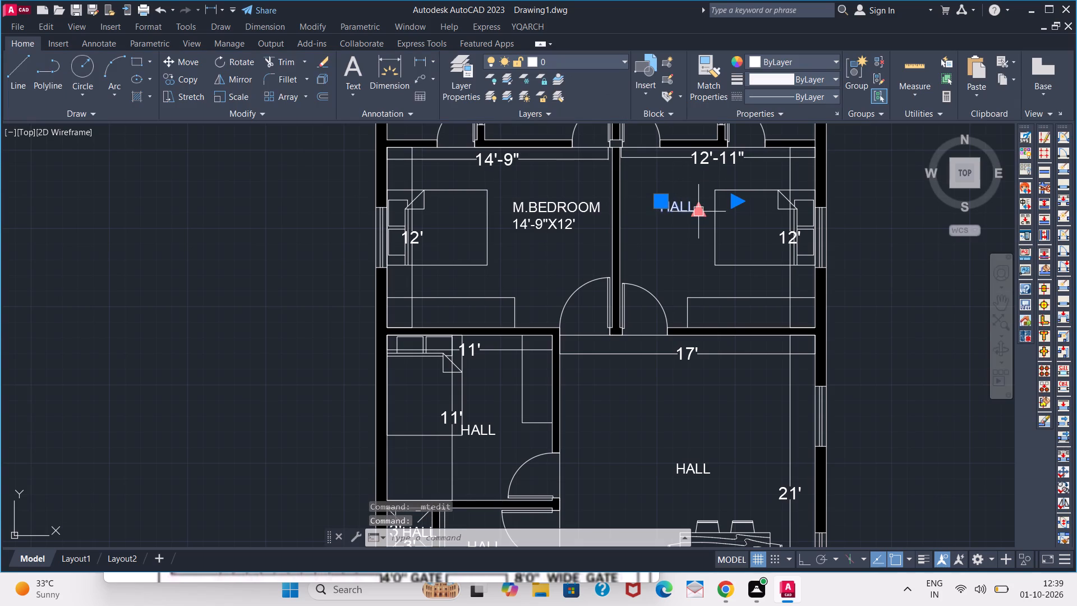
triple_click(690, 210)
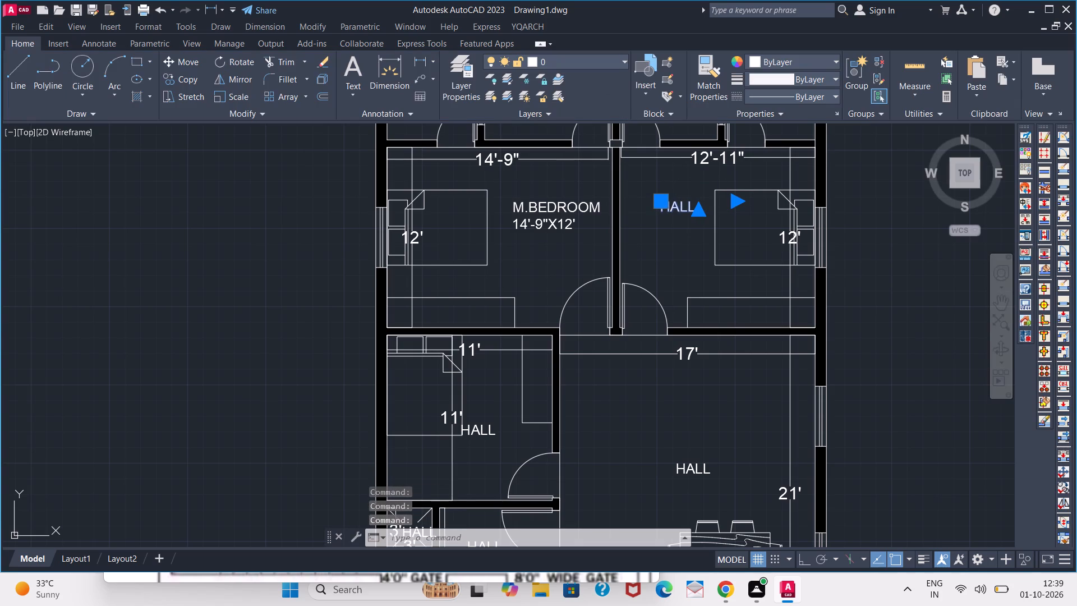
left_click(695, 211)
key("BackSpace")
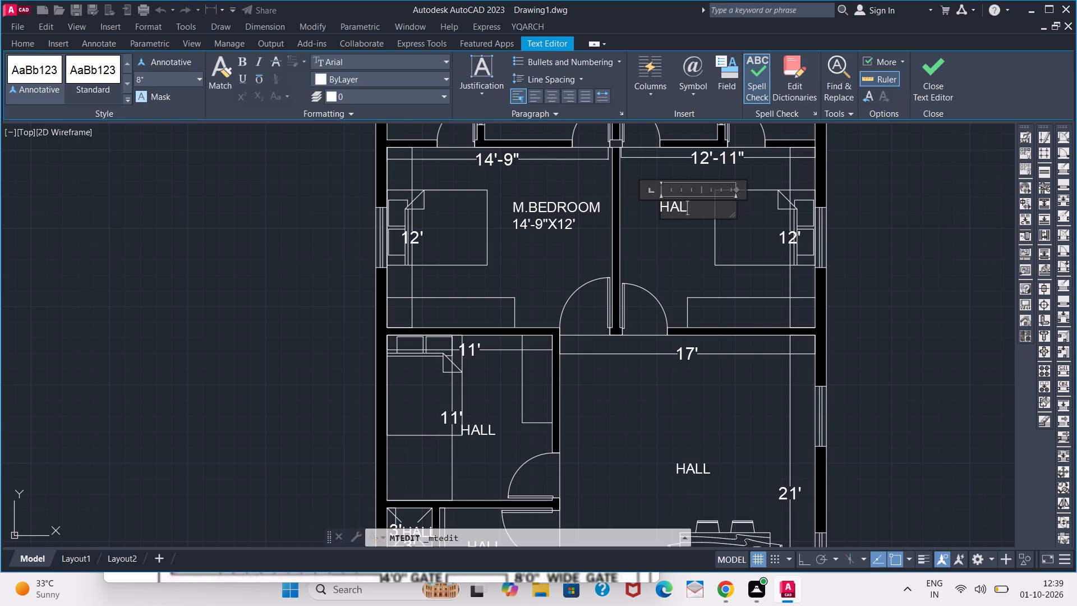
key("BackSpace")
key("BackSpace")
key("BackSpace")
type("BEDROOM1")
key("Return")
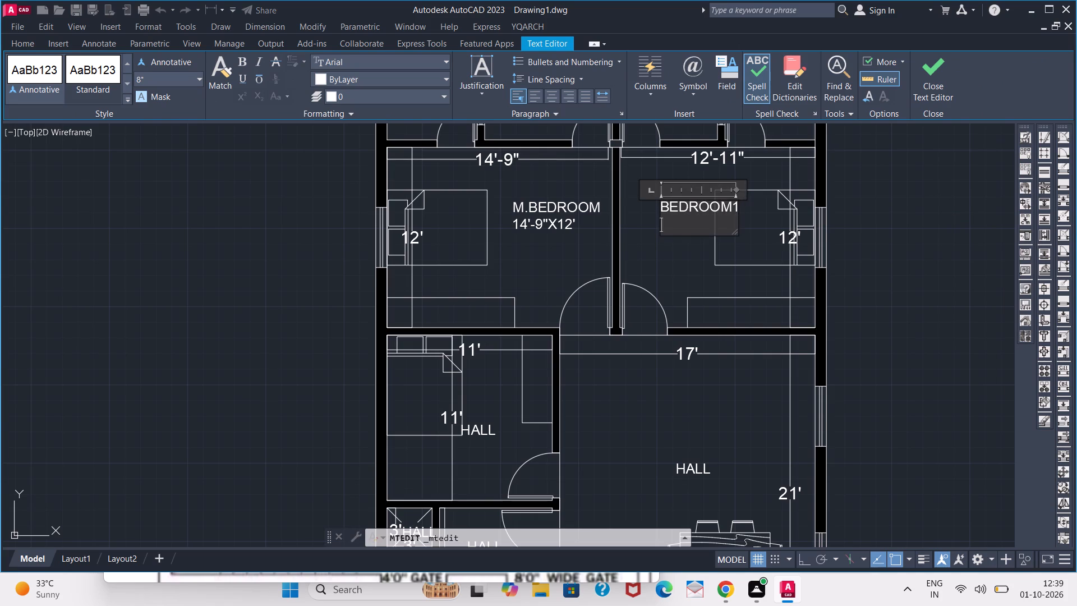
type("12")
type("'-'")
key("BackSpace")
type("11\"")
key("x")
type("12'")
left_click(683, 277)
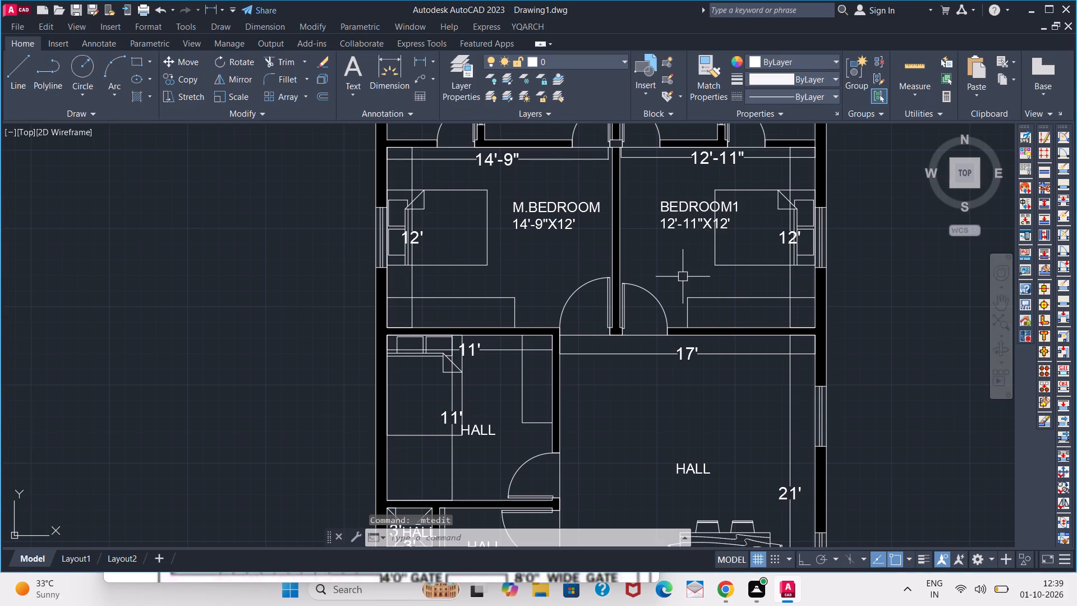
middle_click_drag(495, 366, 488, 271)
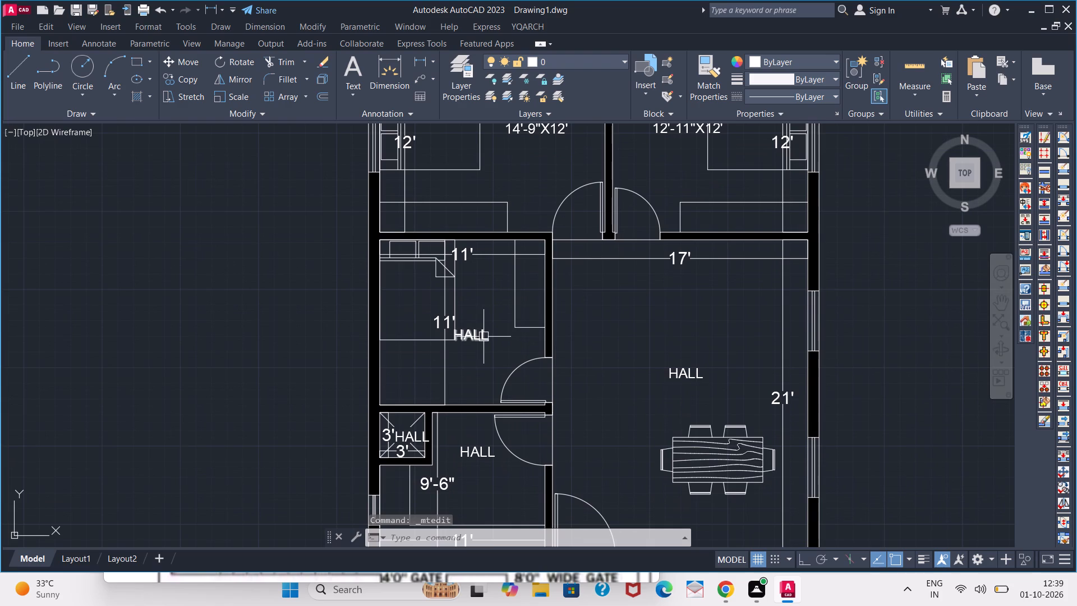
Replace the HALL label in the 11' by 11' room with BEDROOM2 and 11'X11' on a second line.
double_click(484, 337)
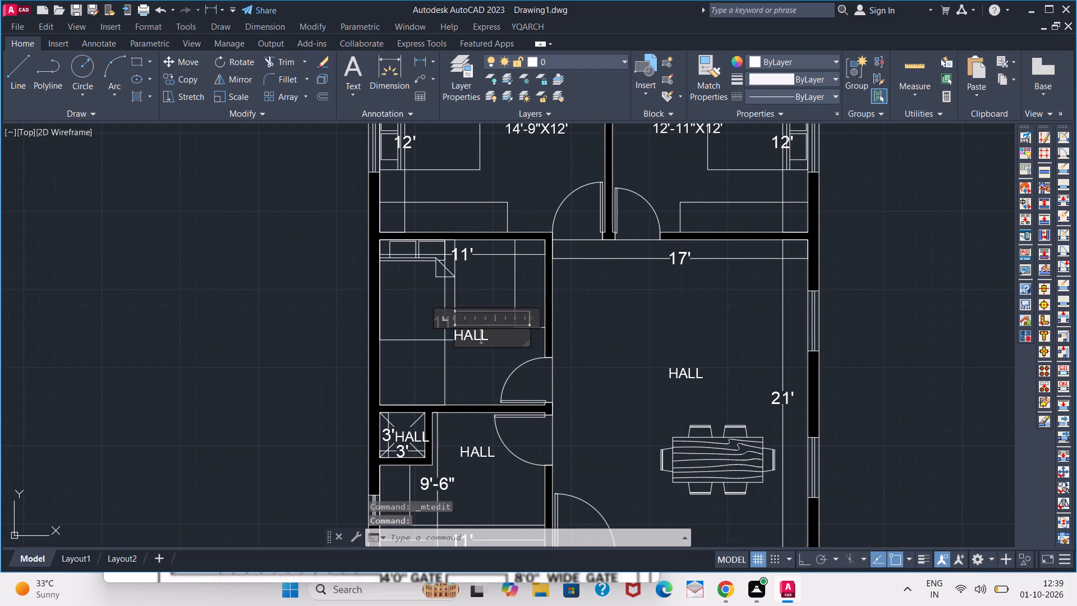
left_click(493, 336)
key("BackSpace")
key("BackSpace")
key("BackSpace")
key("BackSpace")
key("BackSpace")
key("BackSpace")
key("BackSpace")
key("BackSpace")
key("BackSpace")
key("BackSpace")
key("BackSpace")
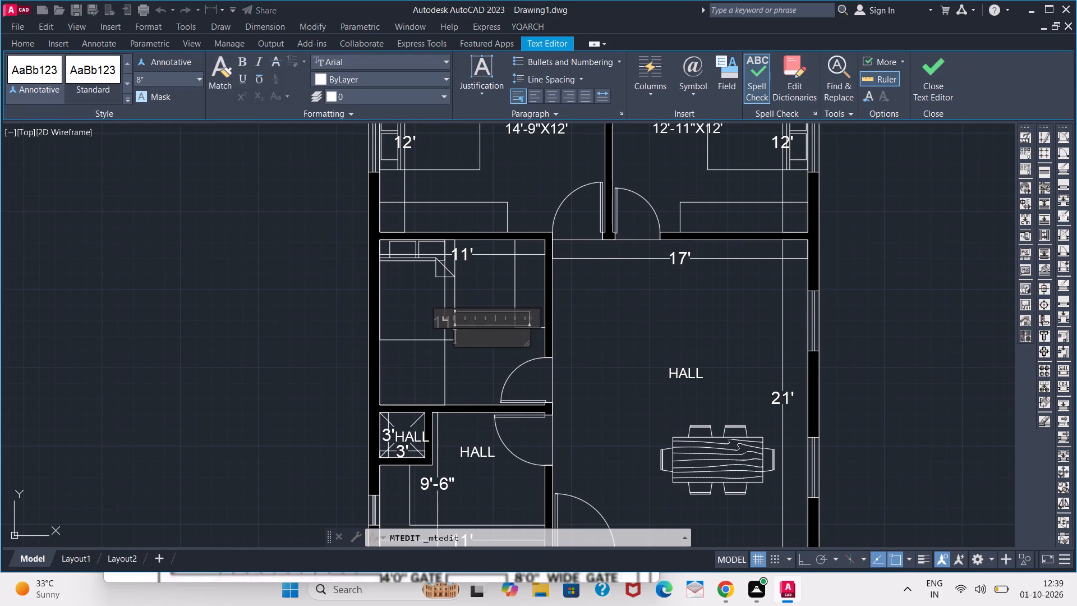
type("BEDROOM2")
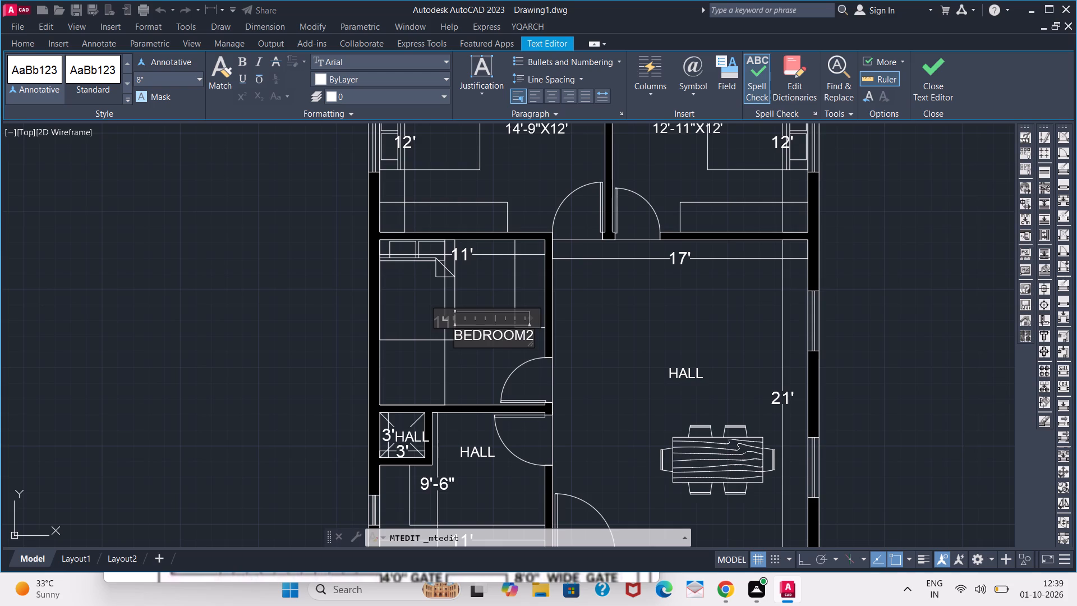
key("Return")
type("11'X11'")
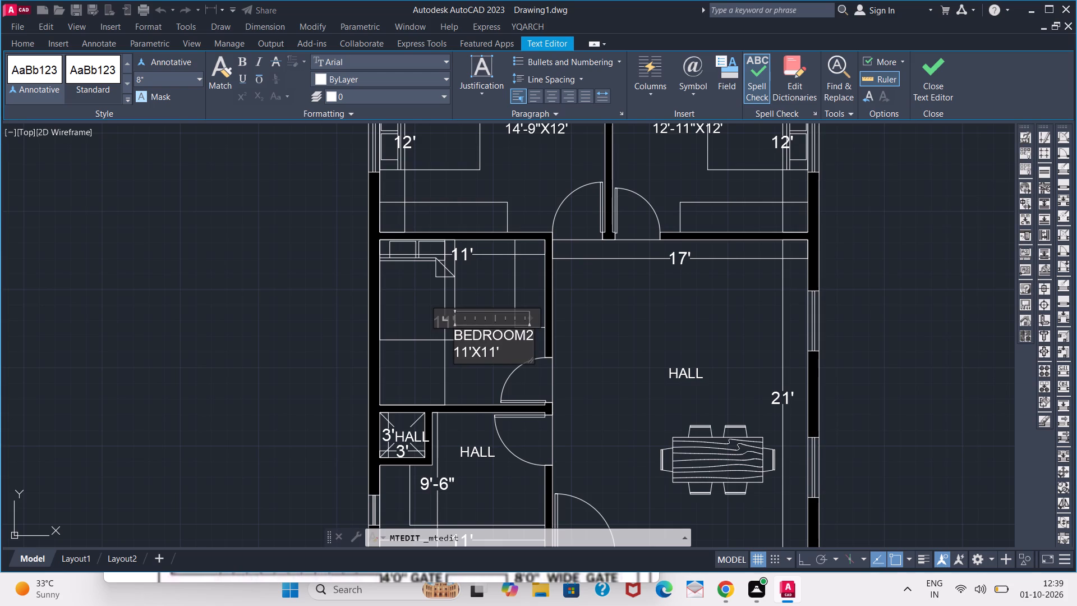
left_click(534, 288)
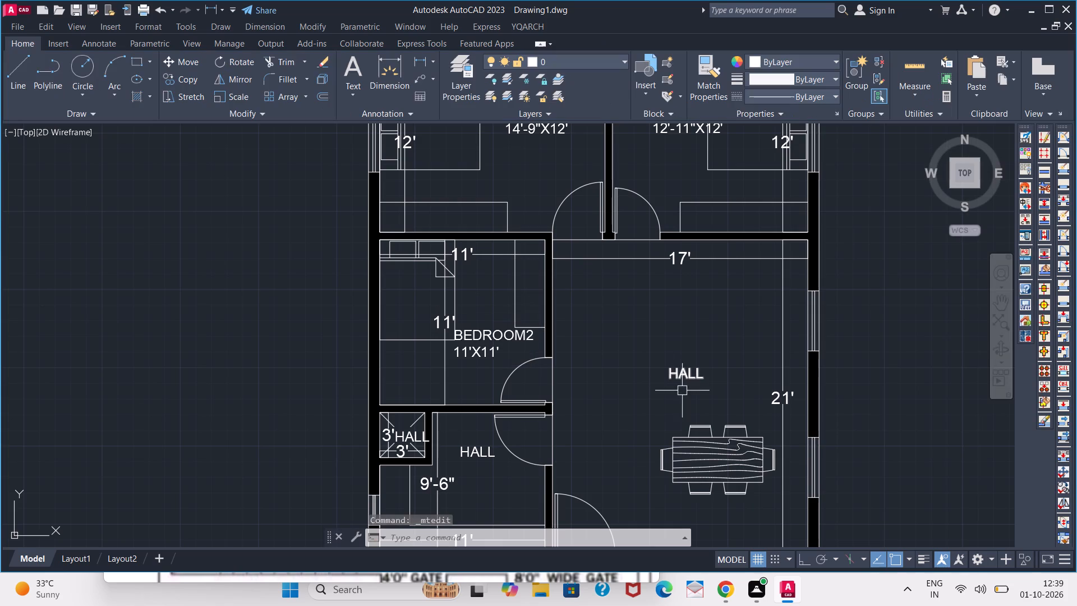
Rewrite the label in the 17' wide room with the dining table as HALL, with 17'X21' on a second line.
double_click(692, 371)
double_click(686, 371)
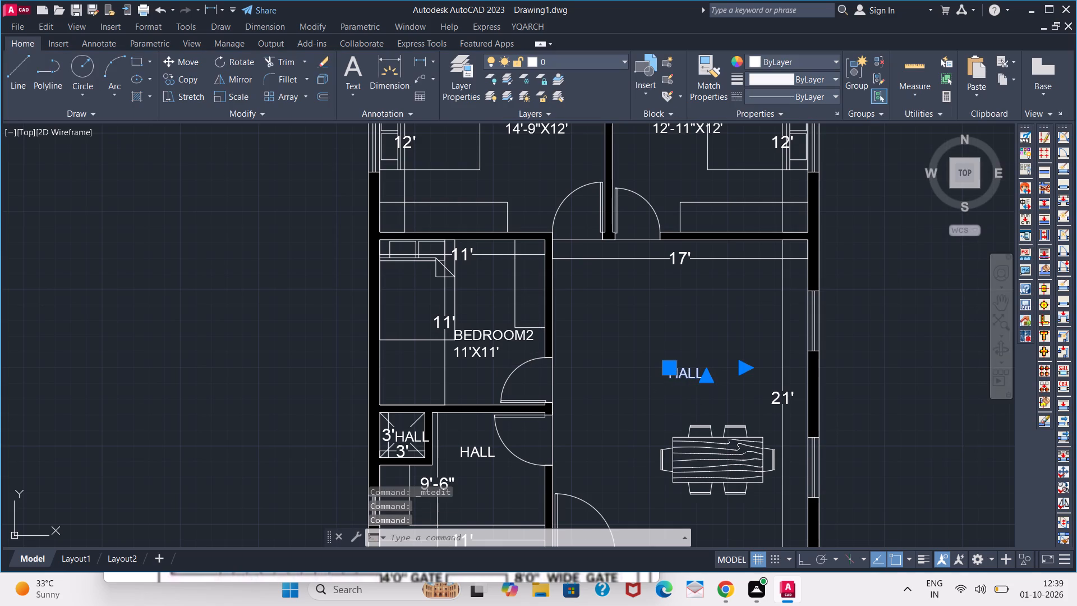
left_click(710, 377)
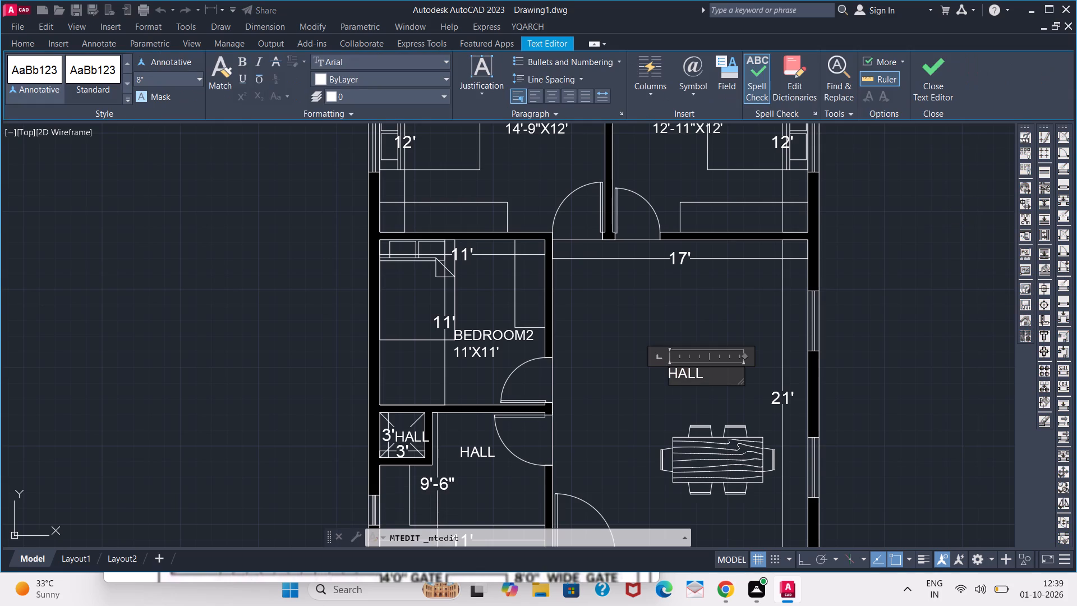
key("BackSpace")
key("BackSpace")
key("BackSpace")
key("BackSpace")
type("HS")
key("BackSpace")
type("ALL")
key("Return")
type("17'")
key("x")
type("21'")
left_click(644, 333)
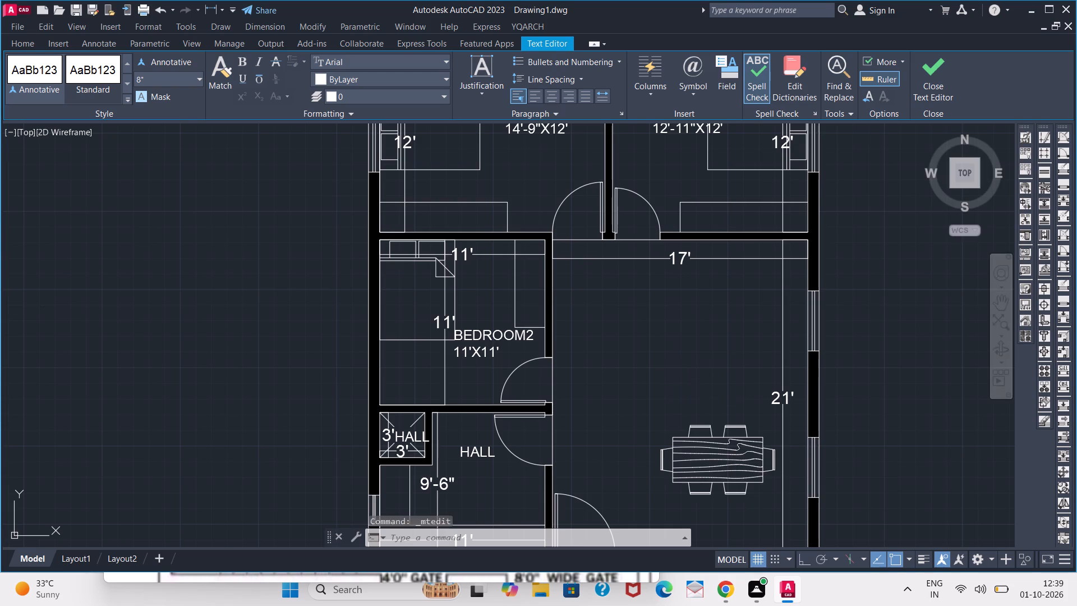
Replace the HALL label in the 11' by 9'-6" room with KITCHEN and 11'X9'-6" on a second line.
scroll(682, 391, "down", 2)
middle_click_drag(668, 408, 665, 301)
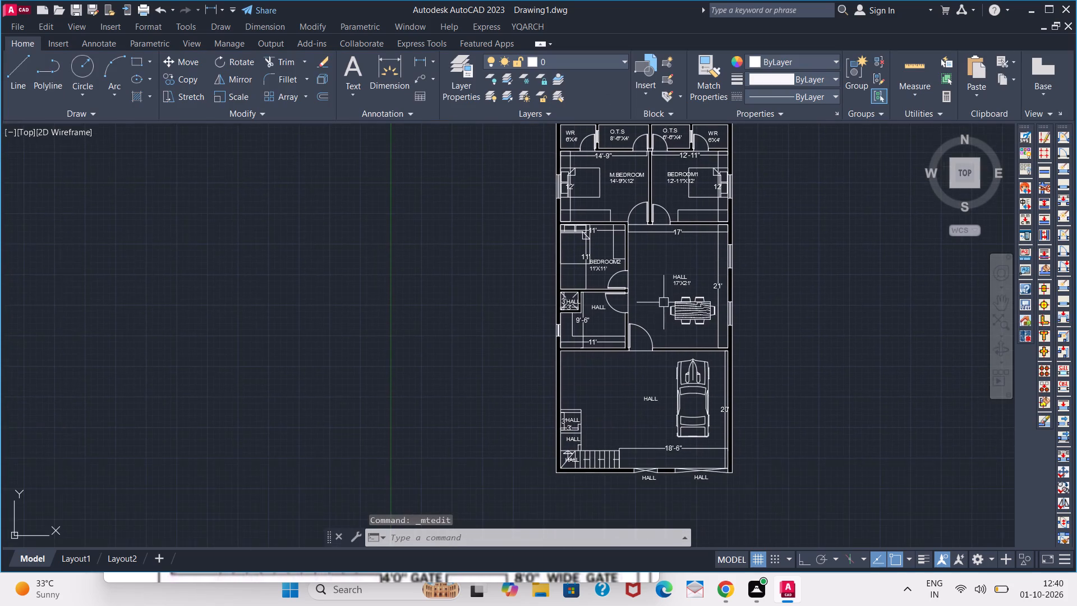
scroll(608, 309, "up", 3)
triple_click(567, 305)
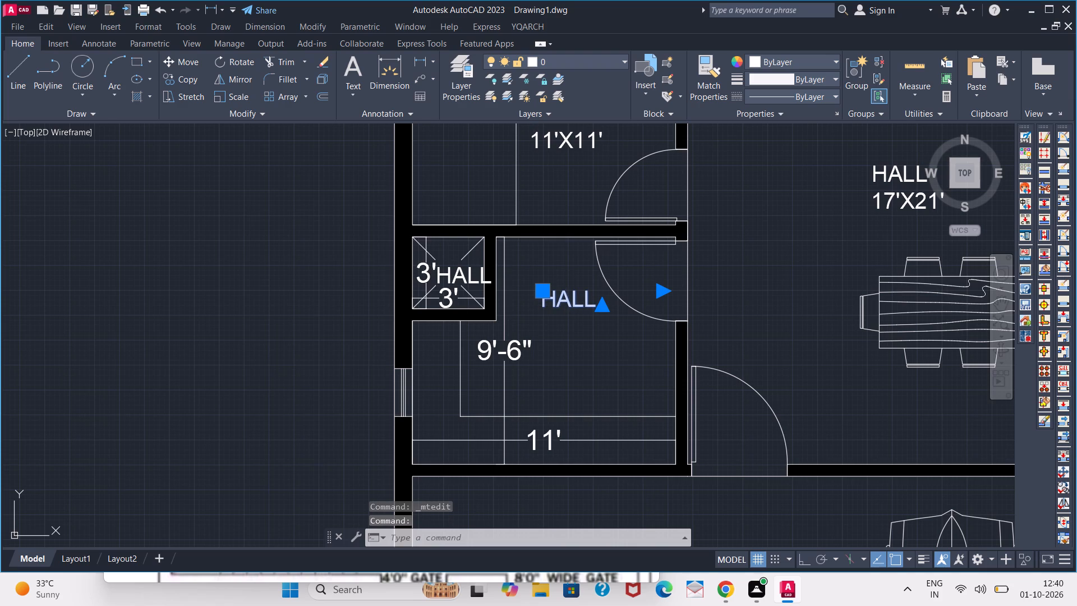
key("Right")
key("Right")
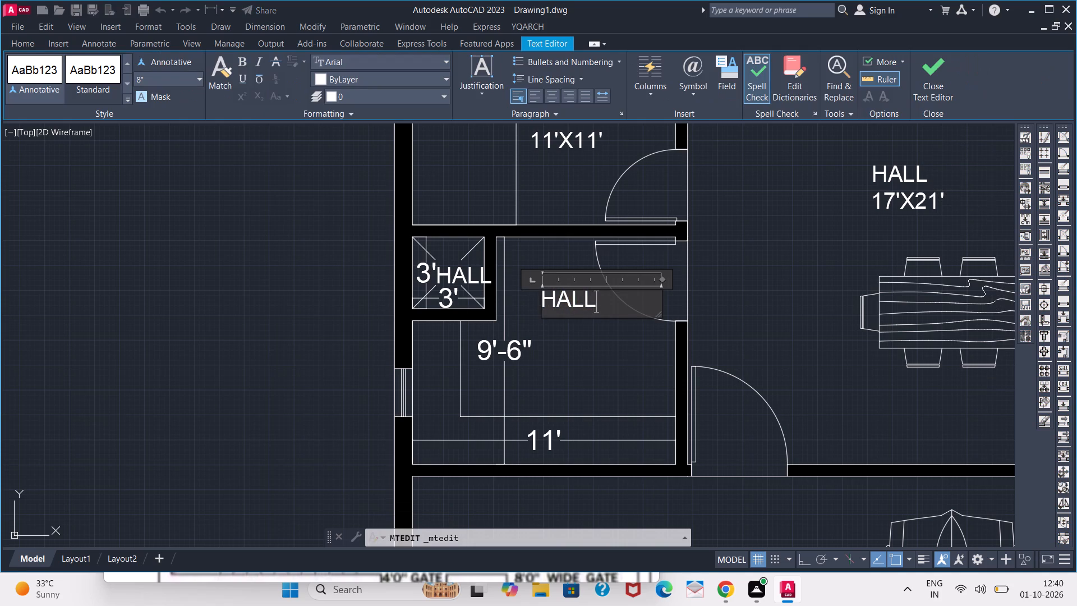
key("BackSpace")
key("BackSpace")
key("BackSpace")
key("BackSpace")
type("KITCHEB")
key("BackSpace")
key("n")
key("Return")
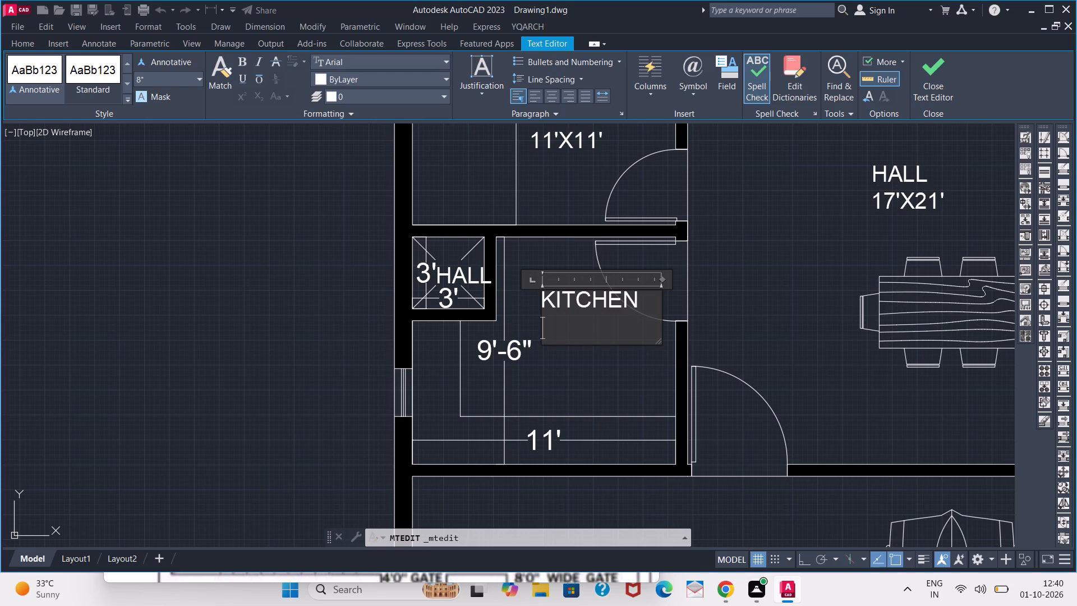
type("11'")
key("x")
type("9'-6\"")
left_click(517, 322)
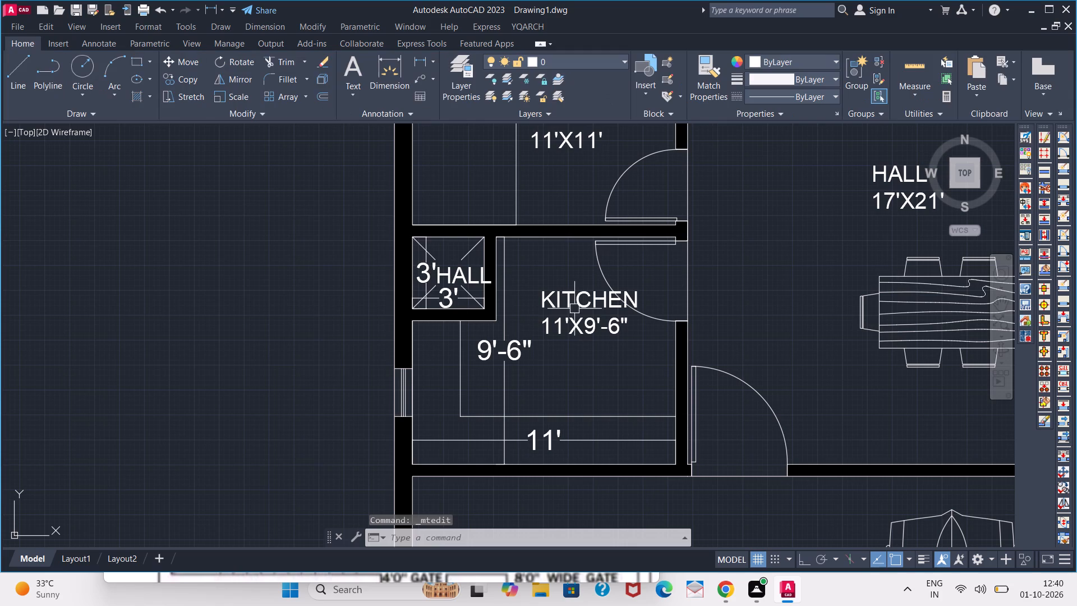
Move the KITCHEN label down and slightly left, closer to the middle of the kitchen.
left_click_drag(601, 300, 578, 330)
left_click_drag(586, 299, 562, 337)
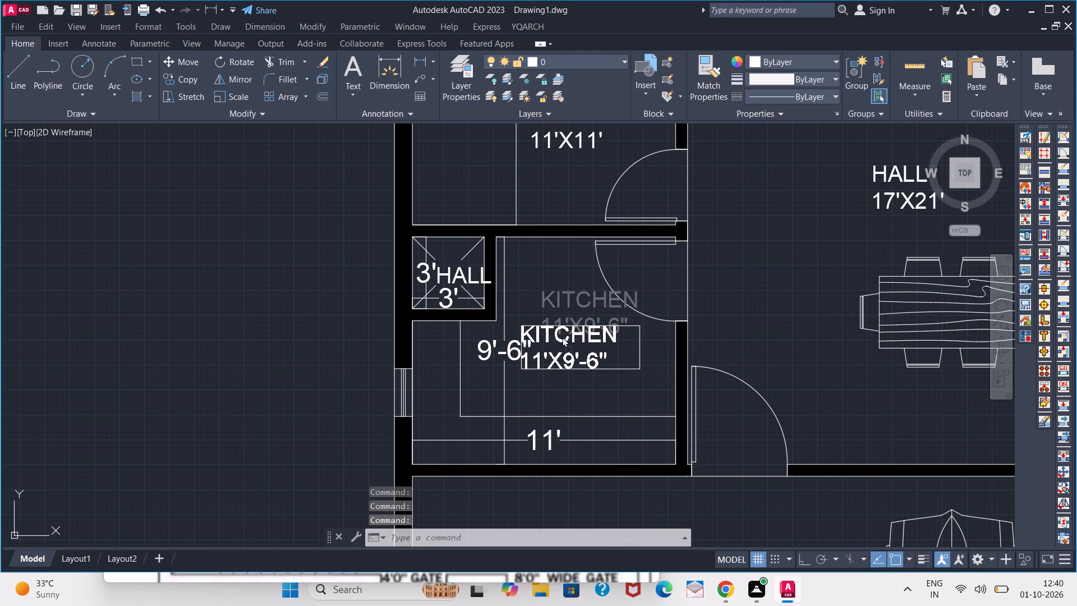
left_click_drag(562, 337, 559, 332)
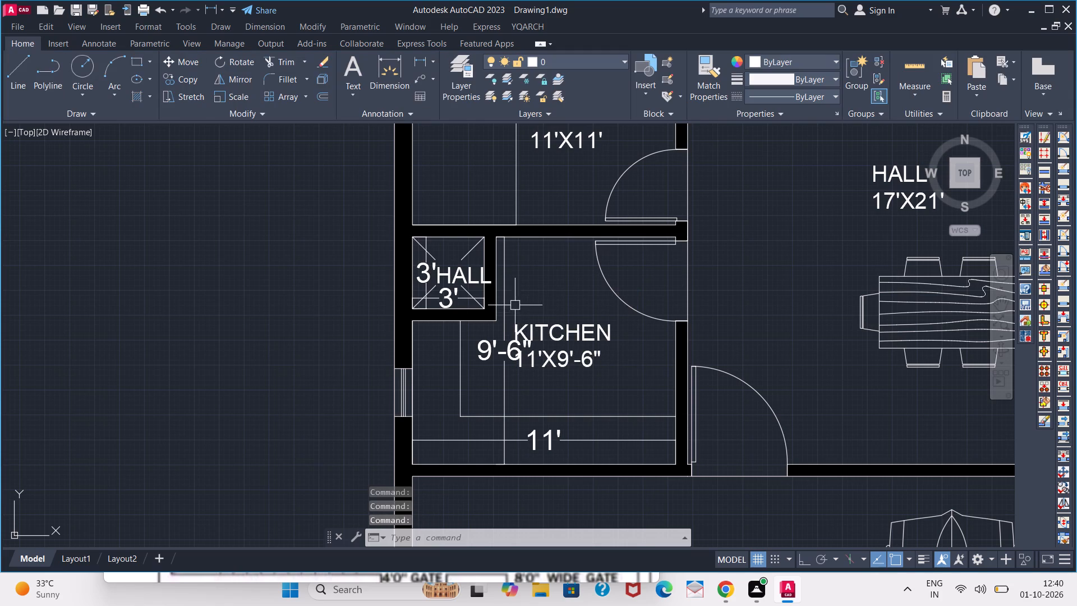
Delete the 11' and 9'-6" helper dimensions from the kitchen.
left_click(510, 300)
left_click(505, 315)
left_click(505, 316)
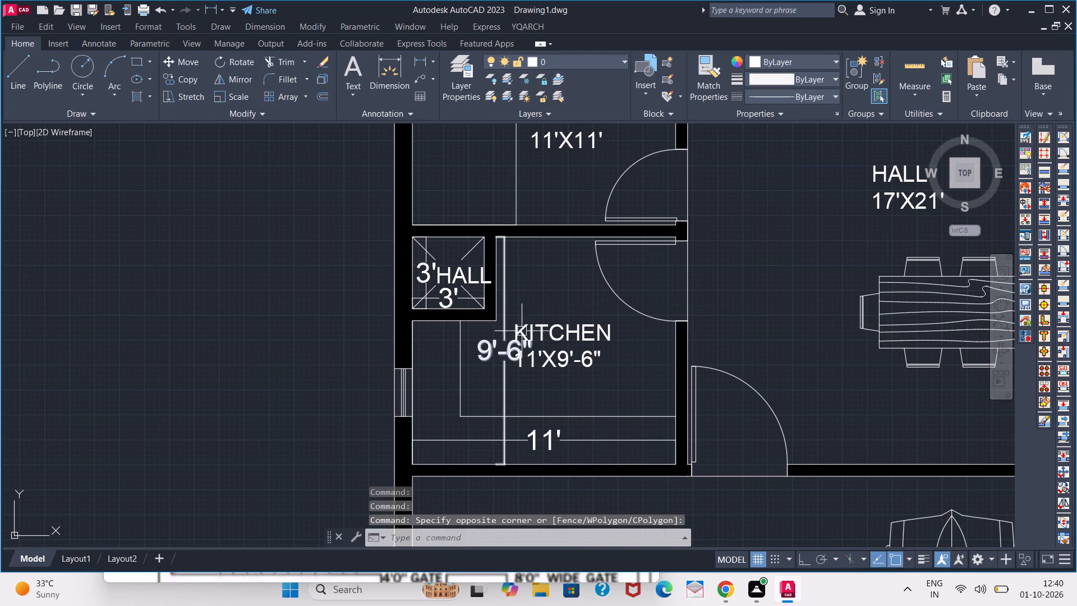
left_click(542, 425)
left_click(517, 453)
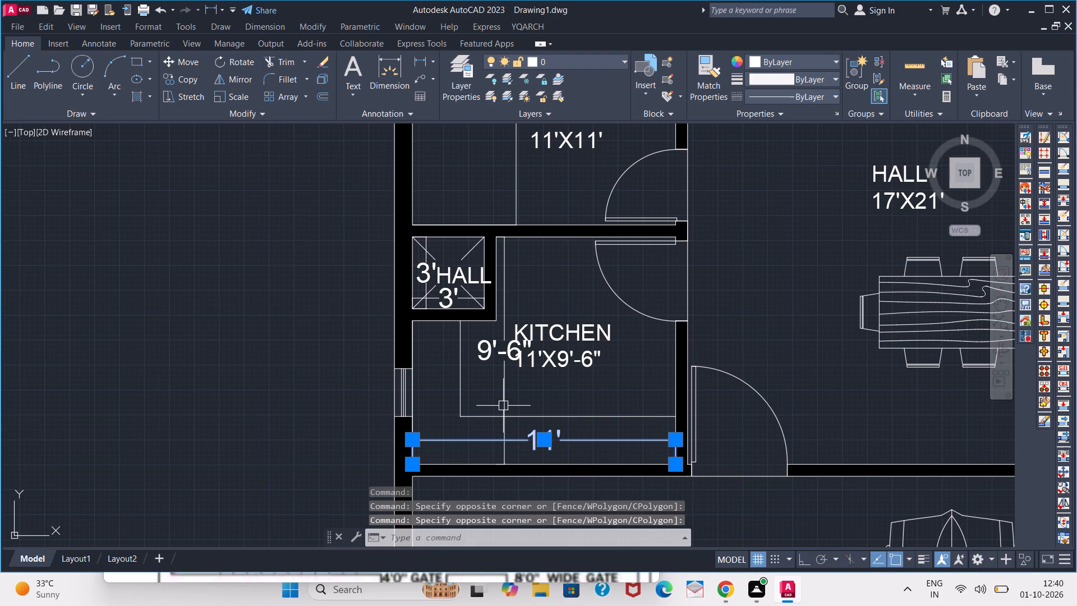
left_click(503, 405)
key("Delete")
Replace the HALL label in the small crossed shaft beside the kitchen with O.T.S and 3'X3' on a second line.
triple_click(443, 263)
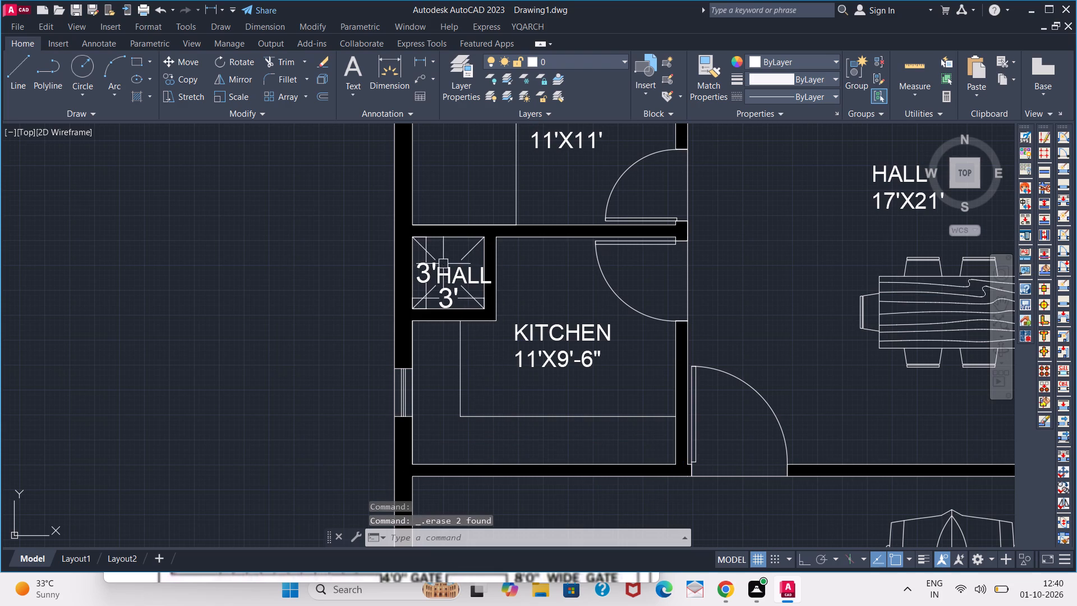
double_click(494, 271)
key("BackSpace")
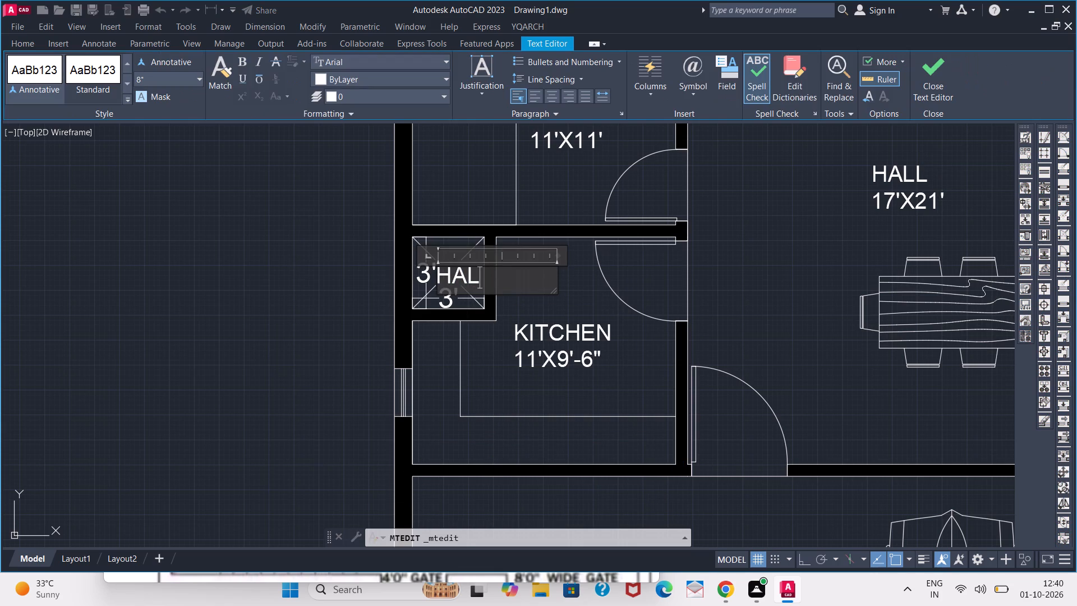
key("BackSpace")
key("BackSpace")
key("BackSpace")
type("O.T.S")
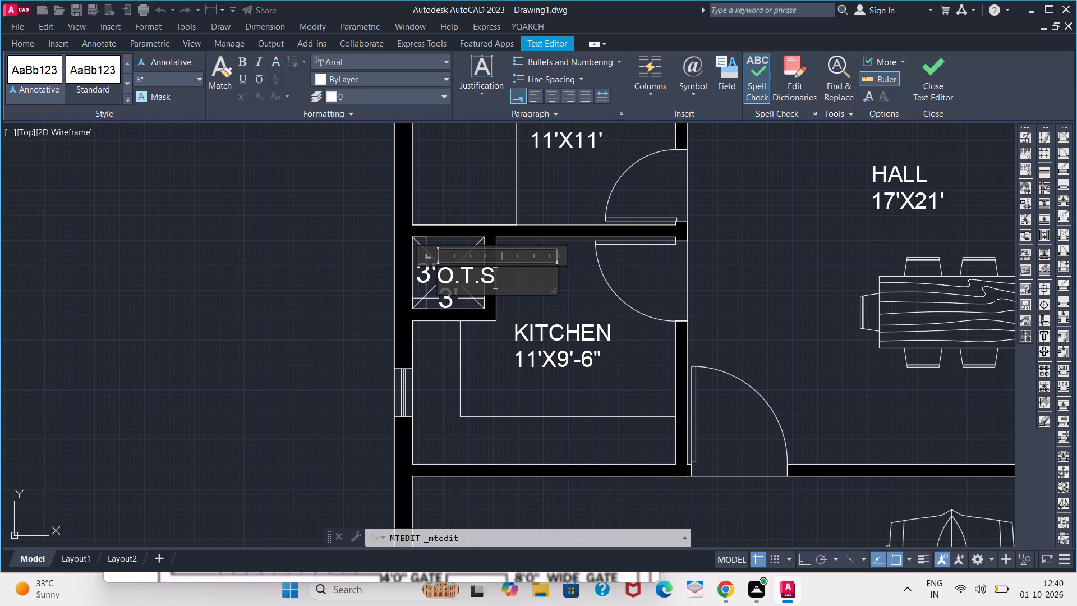
key("Return")
type("3'X3'")
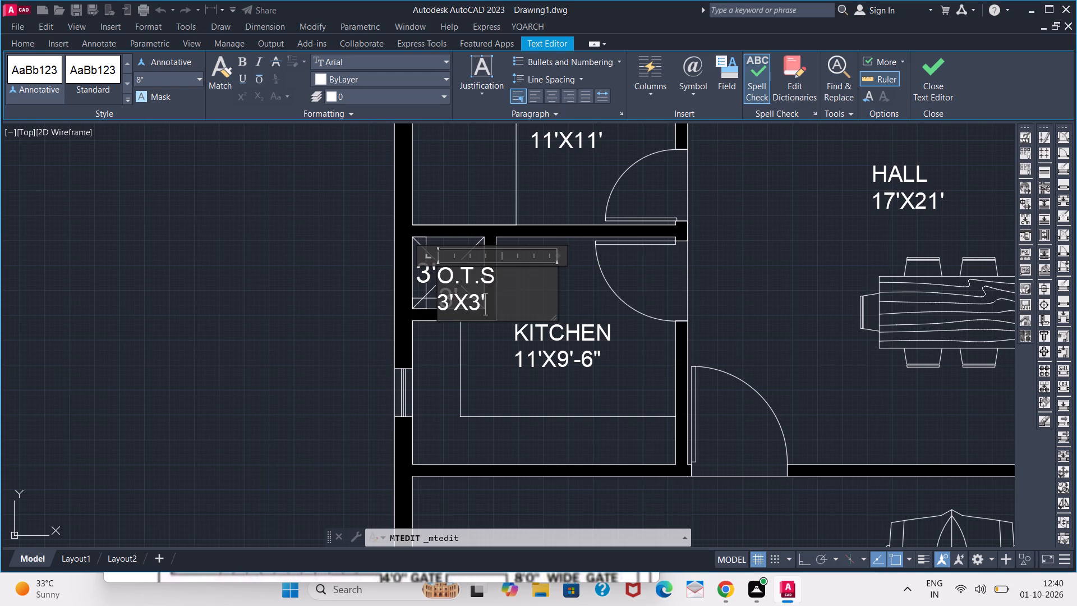
Set the text height of both lines of the shaft's O.T.S label to 3".
scroll(498, 274, "up", 1)
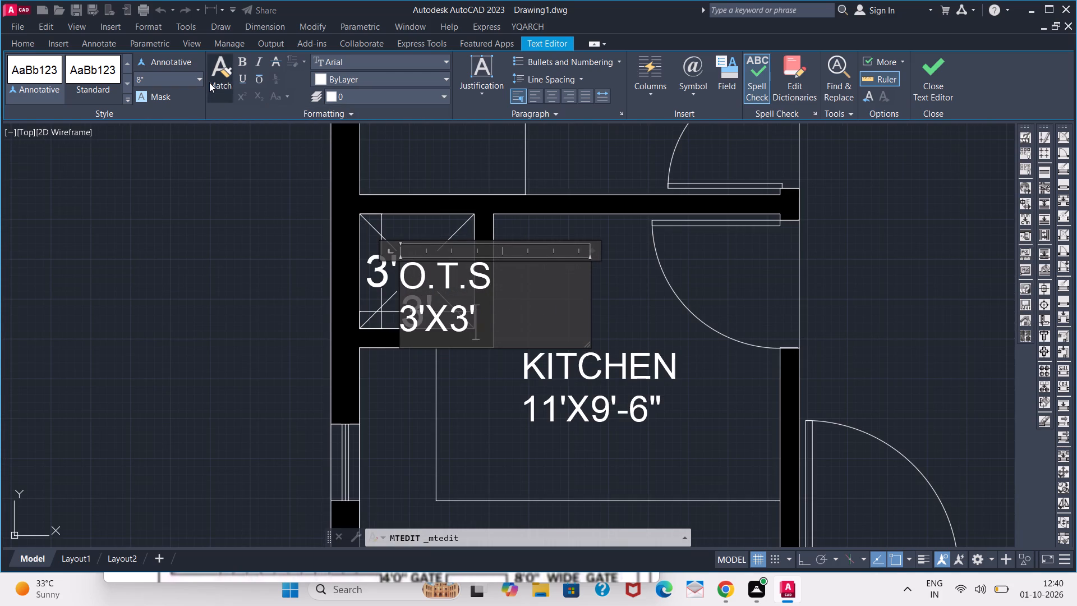
double_click(168, 79)
left_click_drag(501, 328, 408, 267)
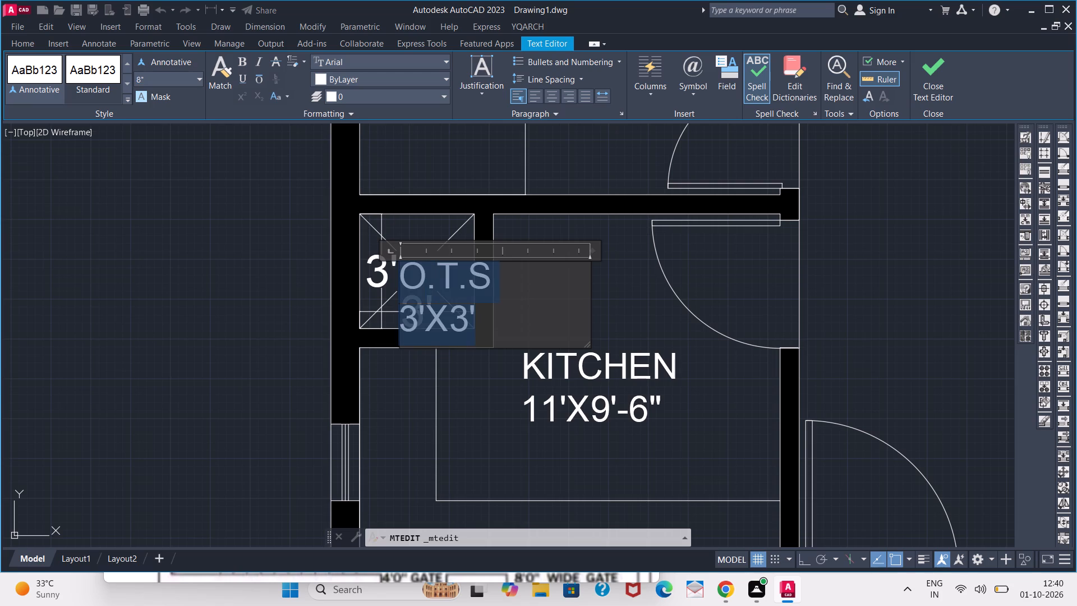
left_click_drag(408, 267, 407, 267)
left_click(177, 80)
key("3")
key("Return")
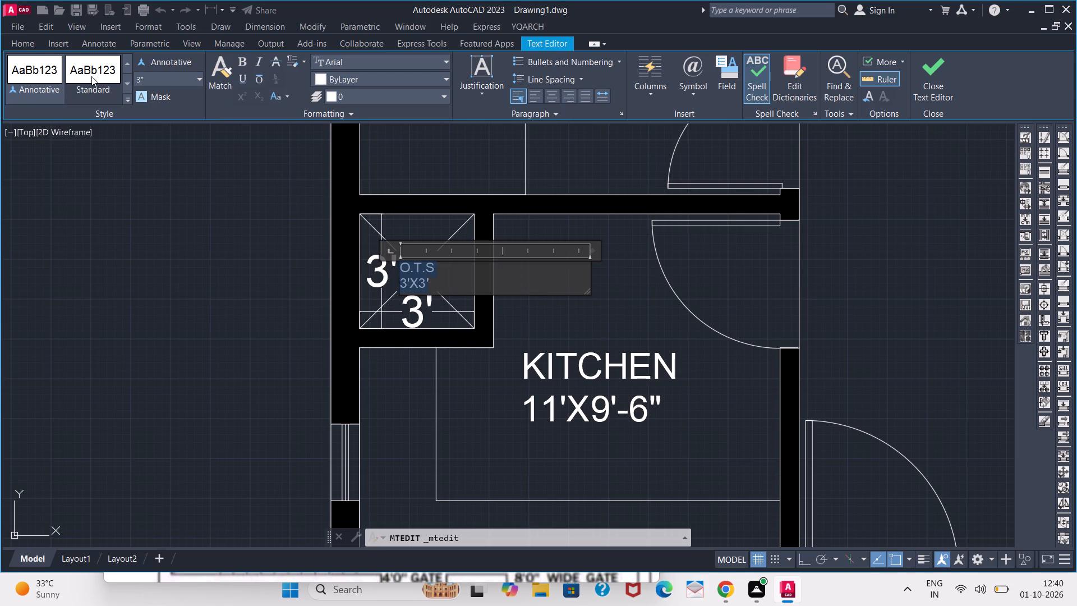
left_click(169, 226)
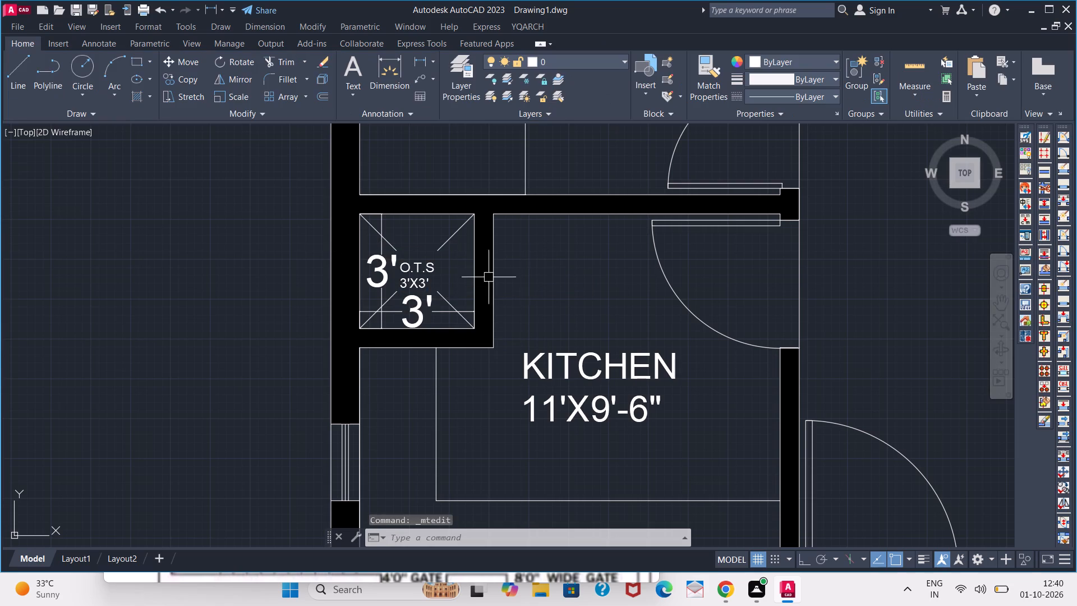
Delete the two 3' helper dimensions from the O.T.S shaft.
left_click(382, 268)
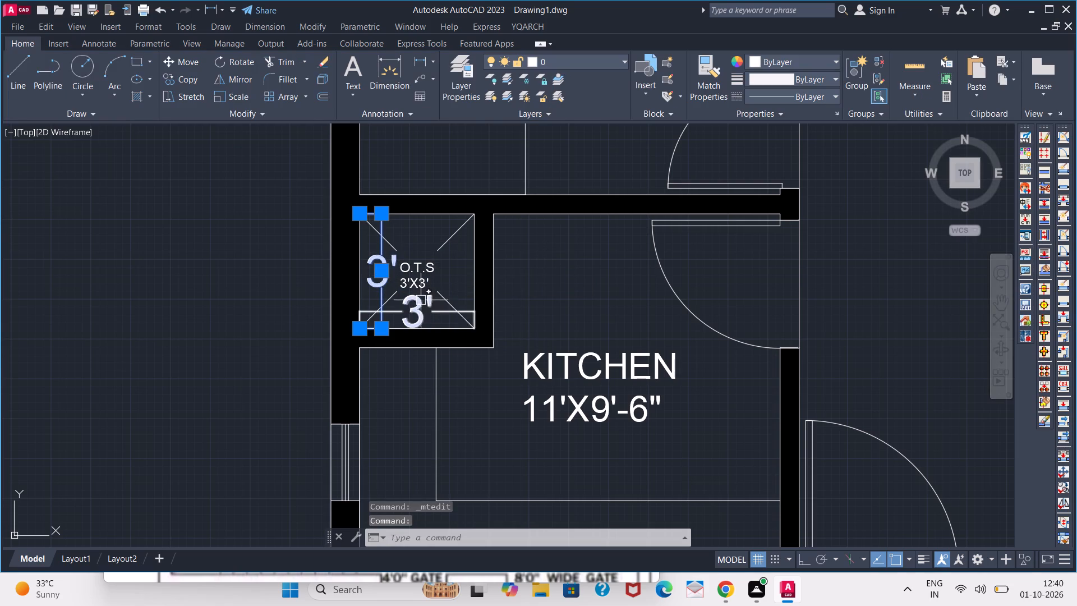
left_click(421, 300)
key("Delete")
Set the text height of both lines of the O.T.S label in the shaft to 5".
double_click(409, 275)
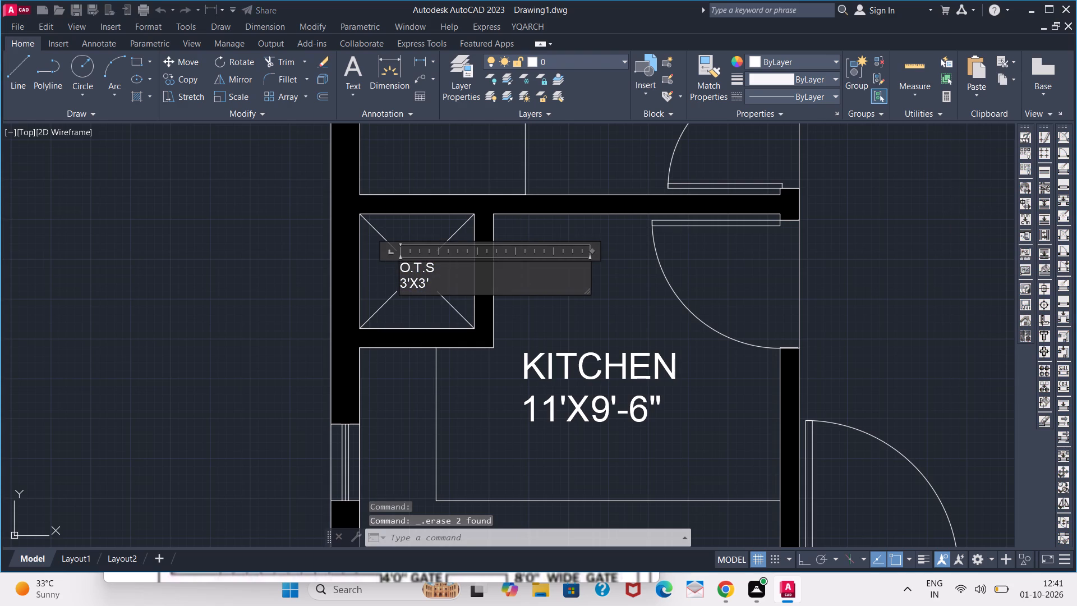
left_click_drag(448, 282, 398, 268)
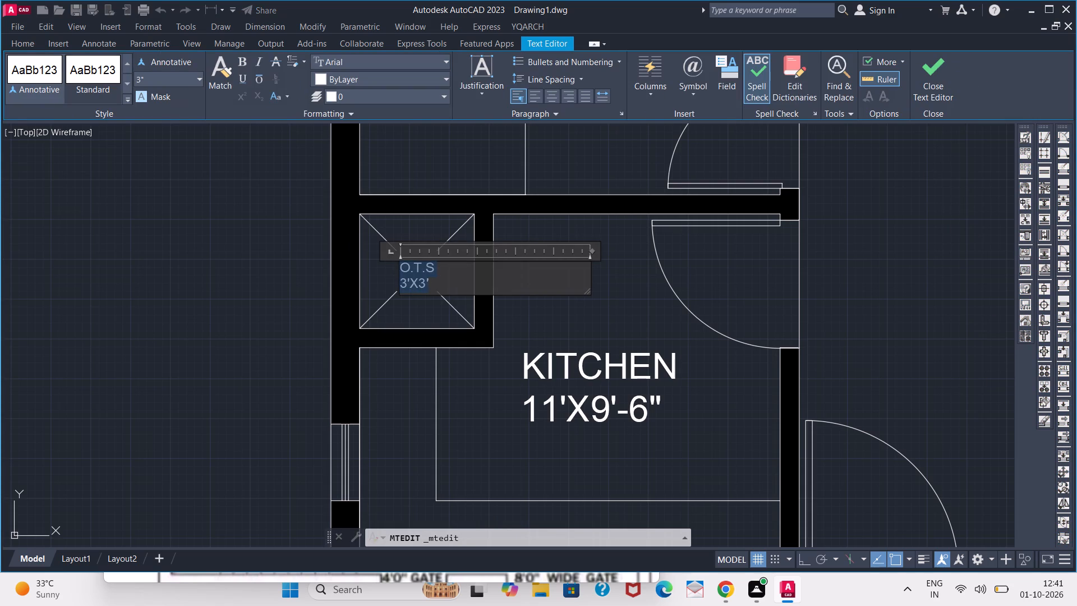
left_click(152, 75)
key("5")
key("Return")
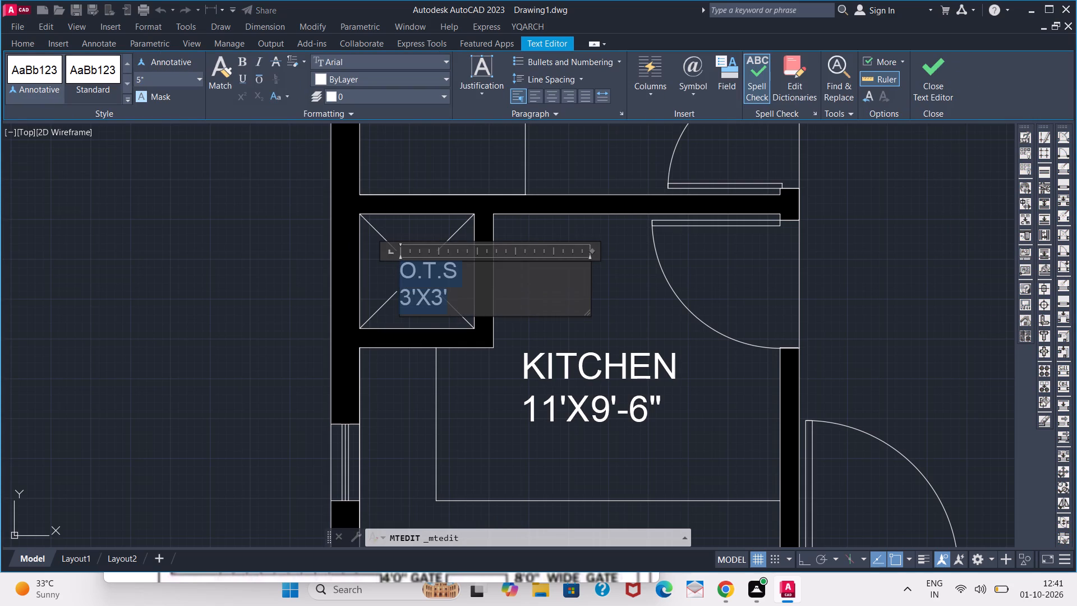
left_click(93, 114)
left_click(147, 228)
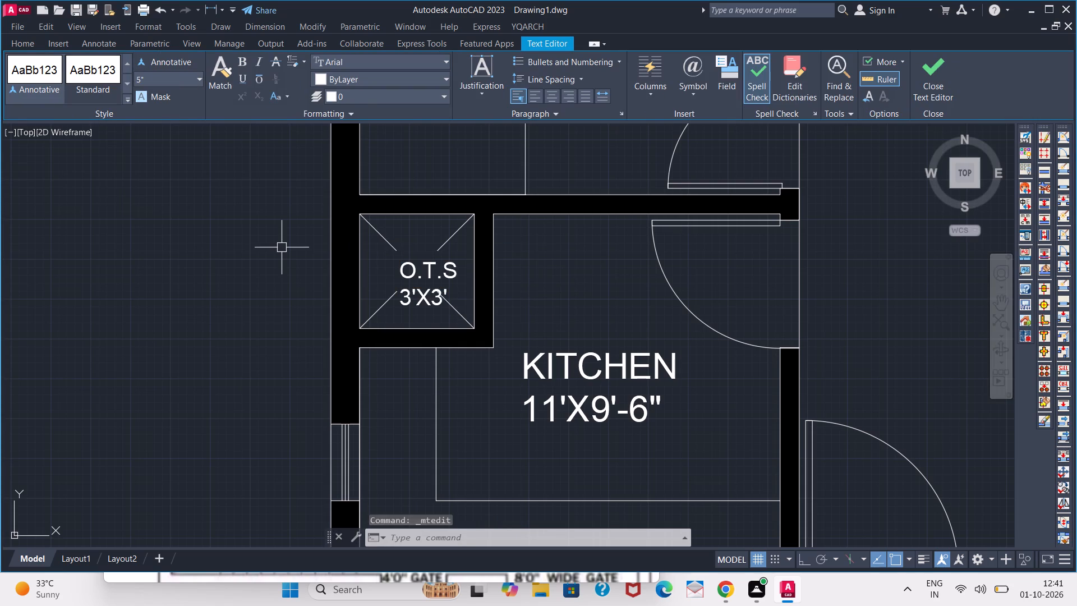
Replace the HALL label beside the car with PARKING and 18'-6"X20' on a second line.
scroll(521, 275, "down", 2)
scroll(567, 318, "down", 1)
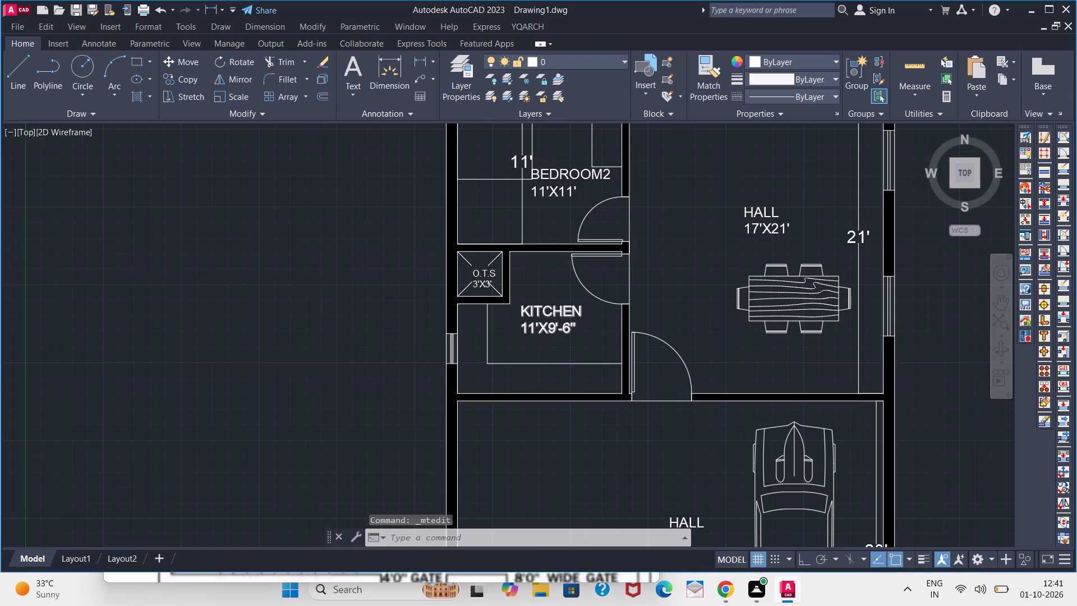
scroll(567, 318, "down", 1)
middle_click_drag(616, 305, 498, 259)
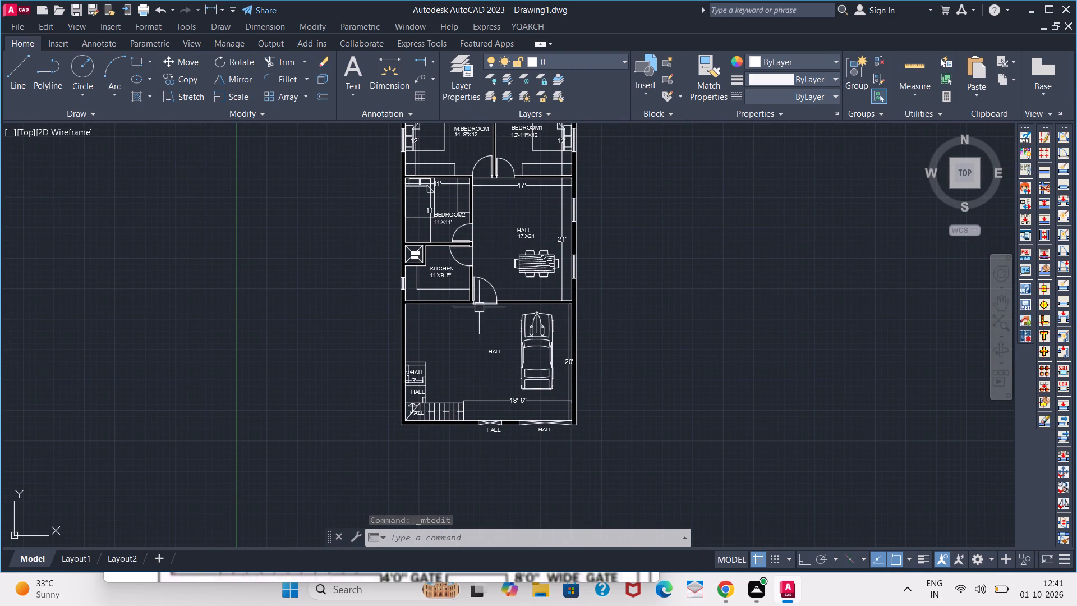
scroll(501, 359, "up", 2)
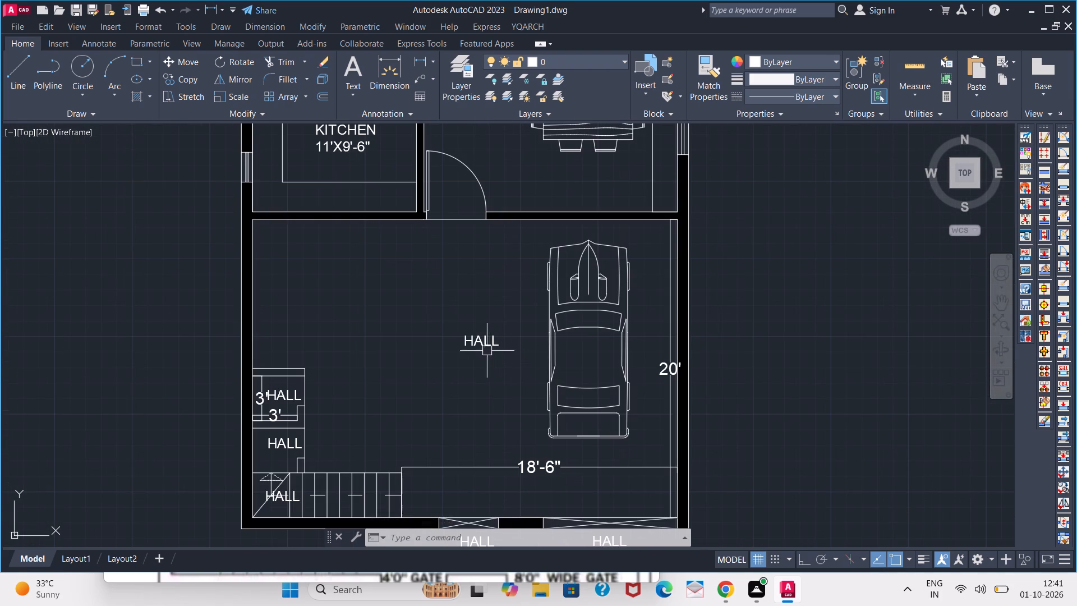
triple_click(485, 346)
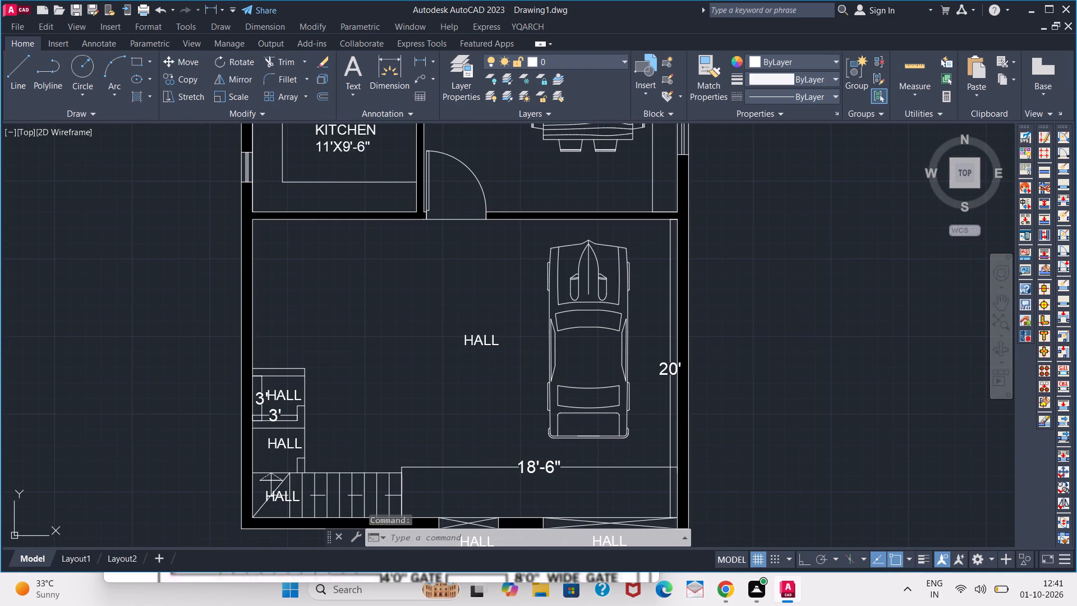
key("Right")
key("Right")
key("BackSpace")
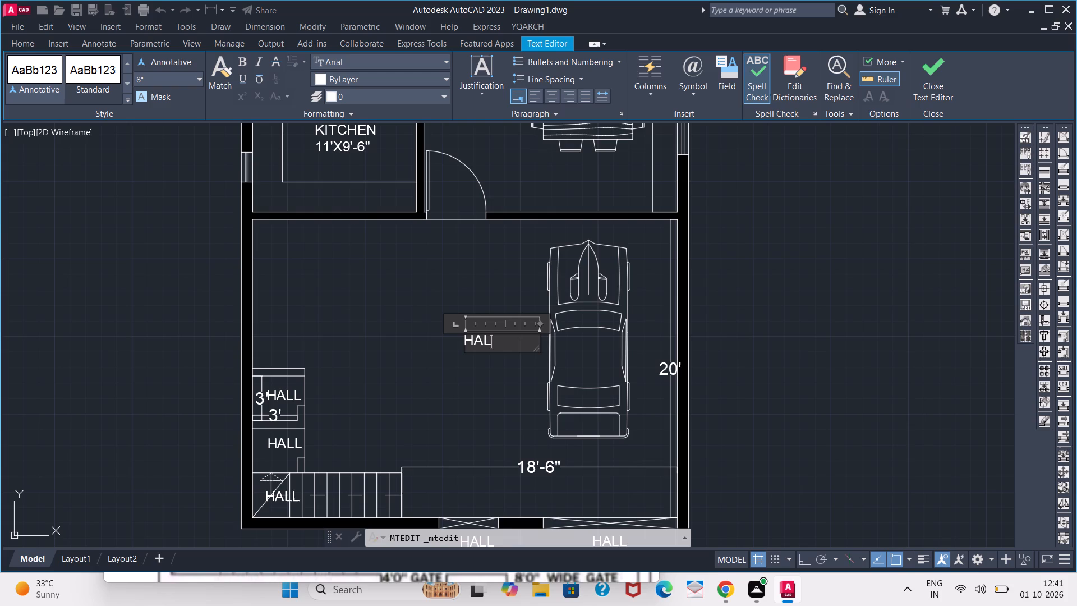
key("BackSpace")
key("BackSpace")
key("BackSpace")
type("PARKINF")
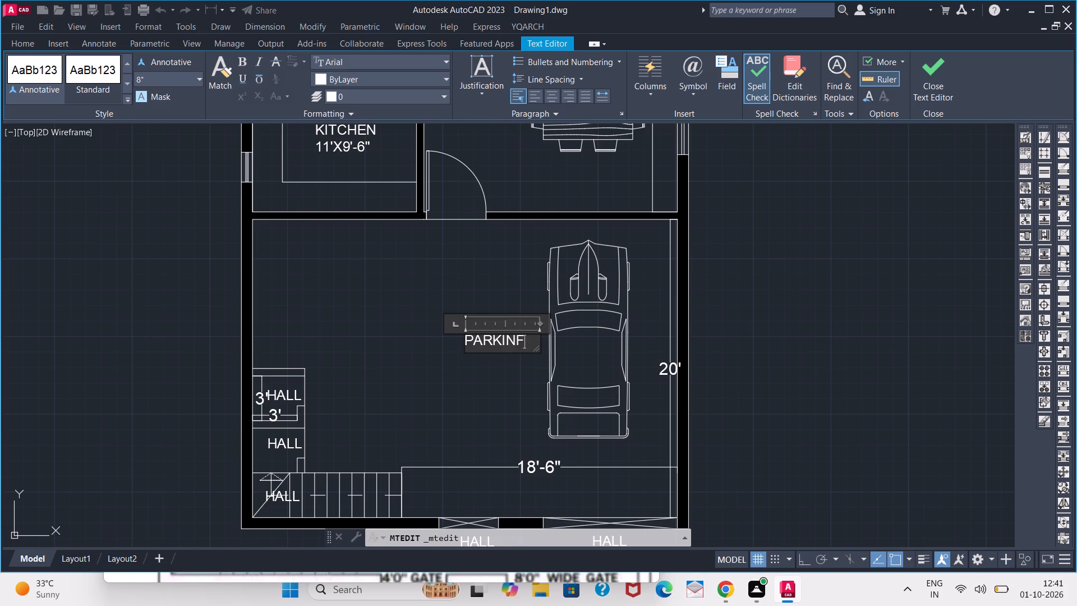
key("BackSpace")
key("g")
key("Return")
type("18'-6")
key("shift+quotedbl")
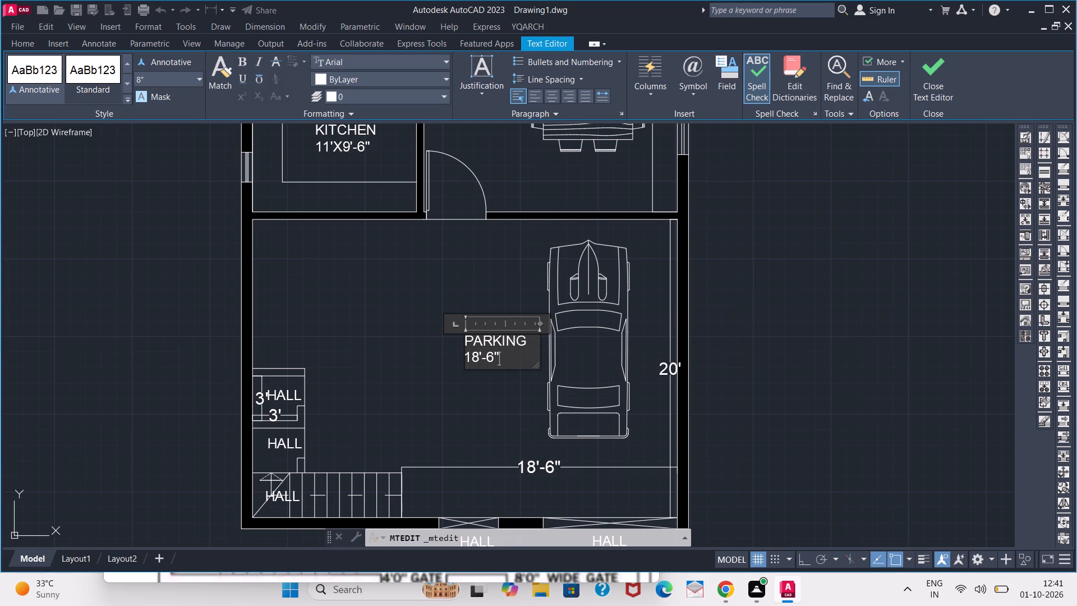
key("x")
type("20'")
left_click(425, 348)
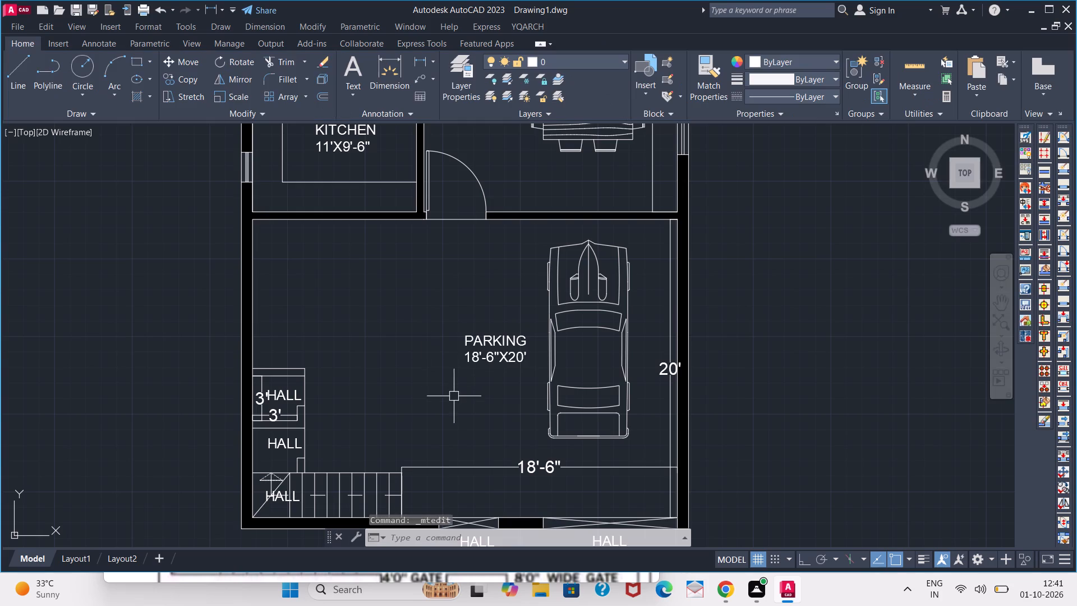
Replace the HALL label in the upper small box on the parking area's side wall with C.T and 3'X3' on a second line.
scroll(279, 411, "up", 2)
scroll(282, 392, "down", 3)
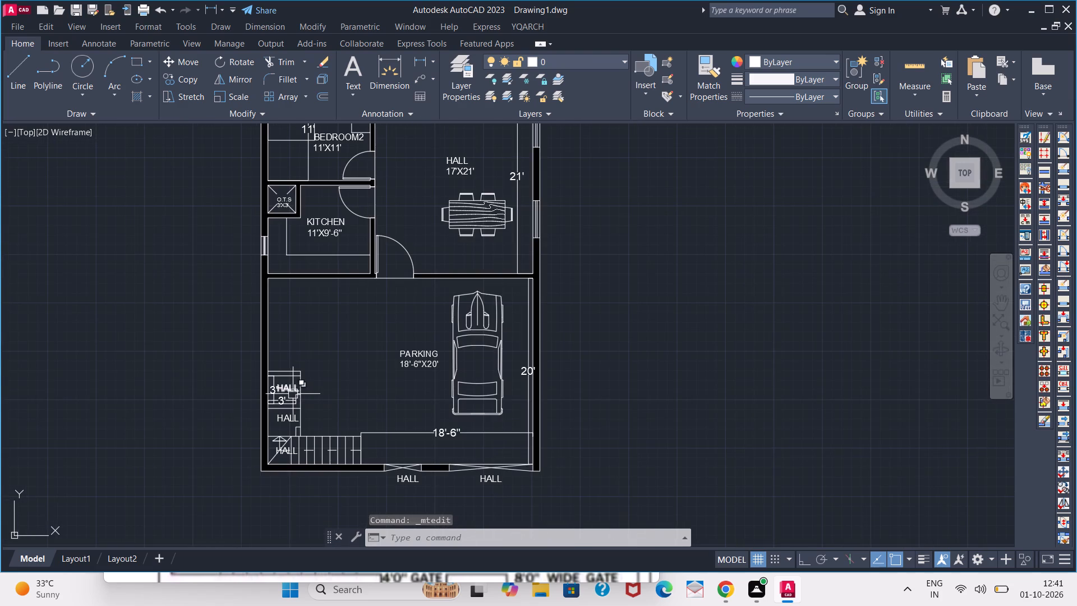
scroll(293, 391, "up", 3)
triple_click(265, 384)
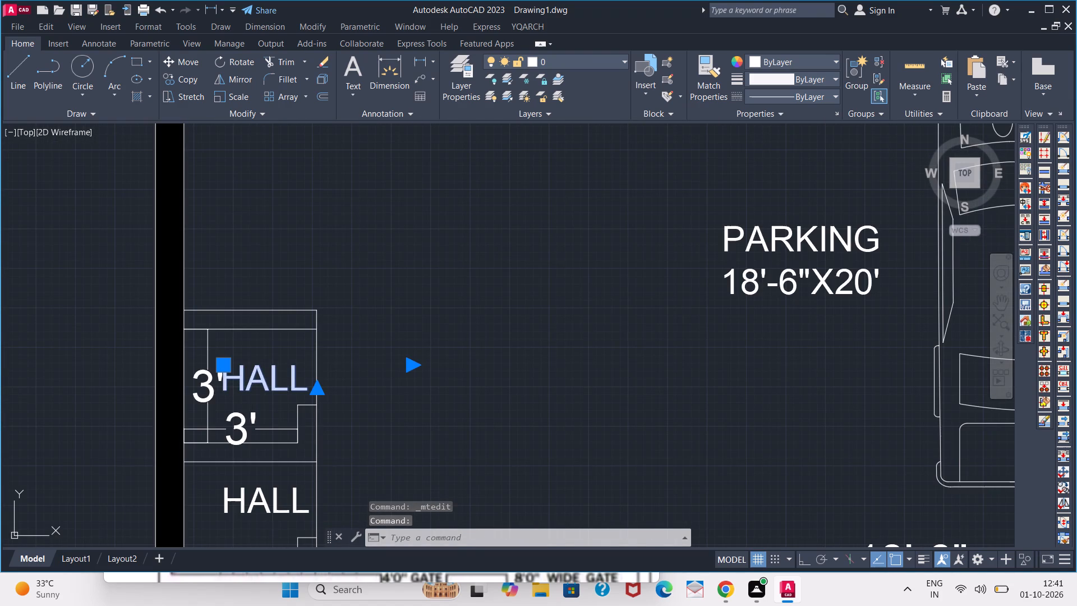
key("Right")
key("Right")
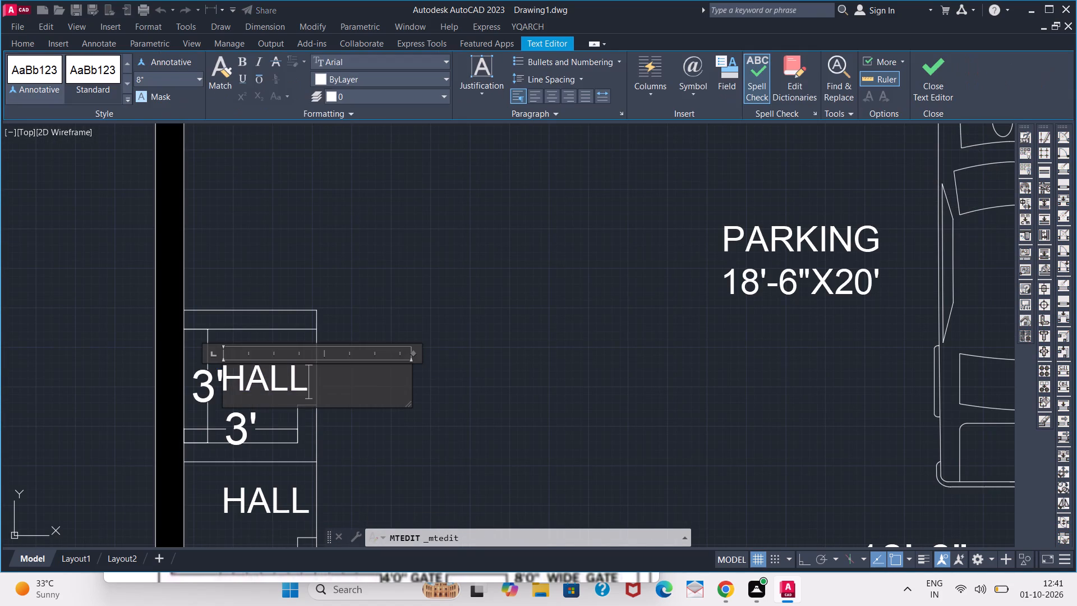
key("BackSpace")
key("BackSpace")
key("BackSpace")
key("BackSpace")
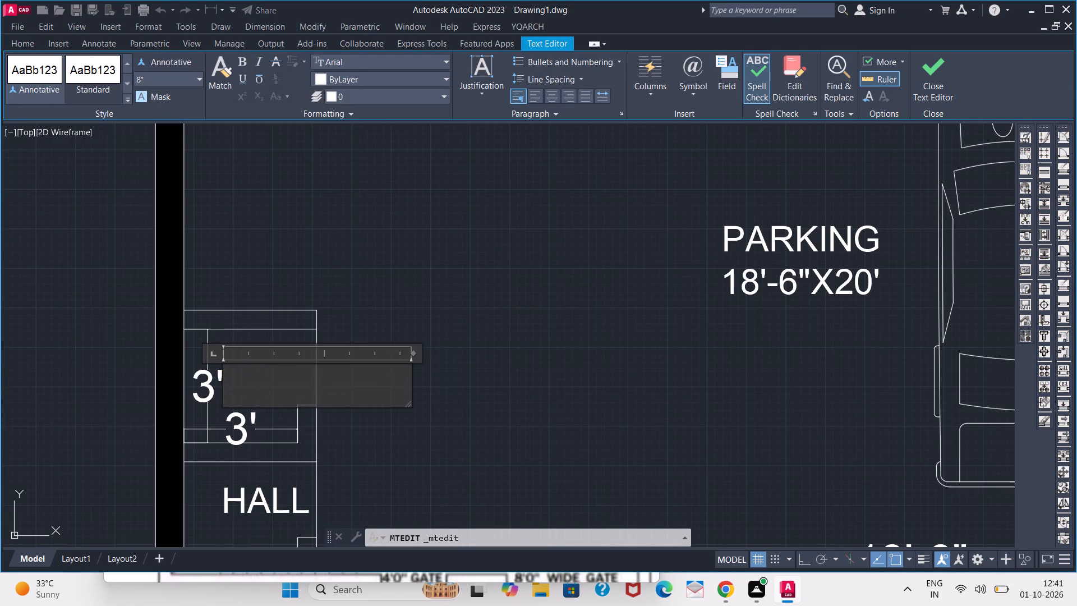
type("C.T")
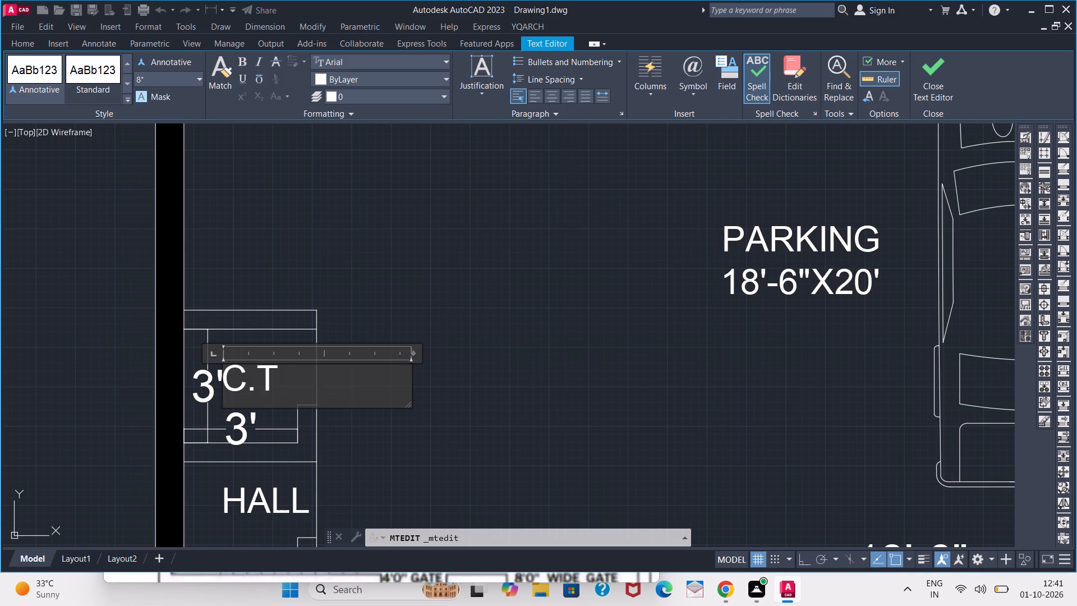
key("Return")
key("3")
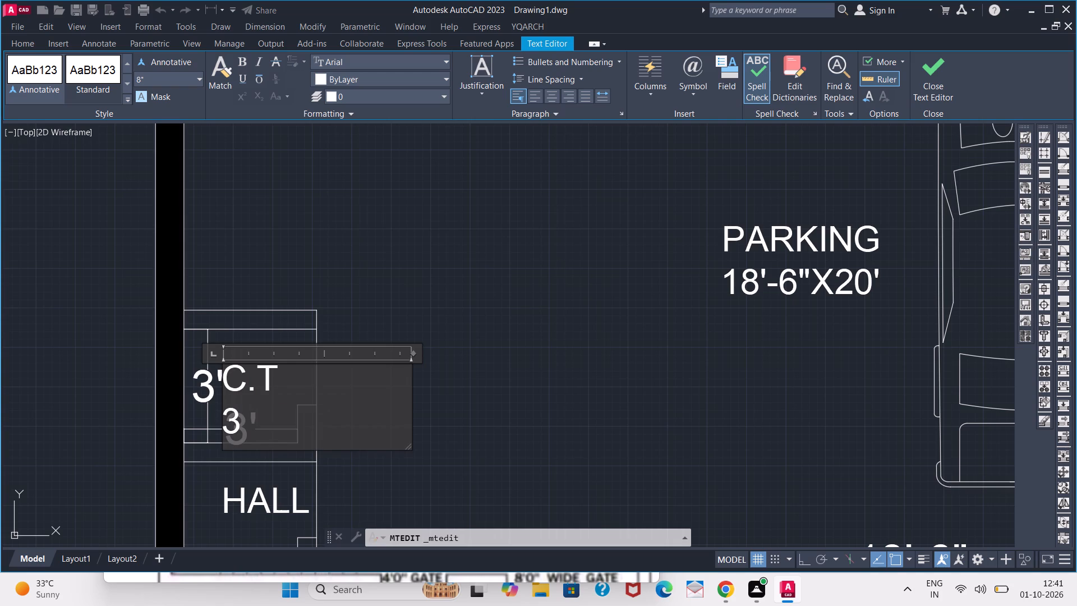
key("apostrophe")
type("X3'")
left_click(355, 298)
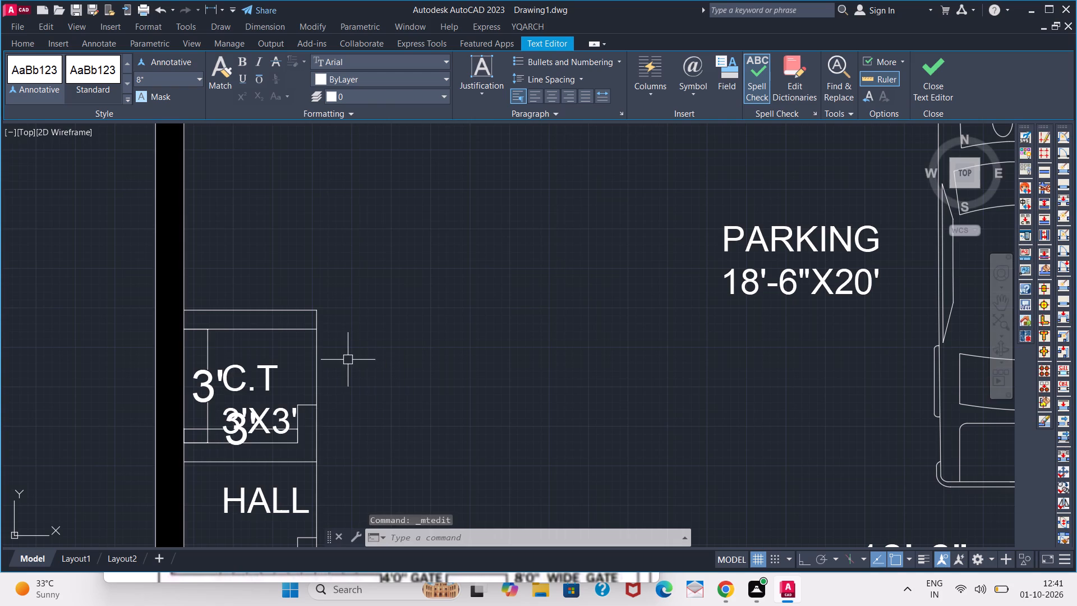
Delete the two 3' helper dimensions from the C.T box.
left_click(197, 374)
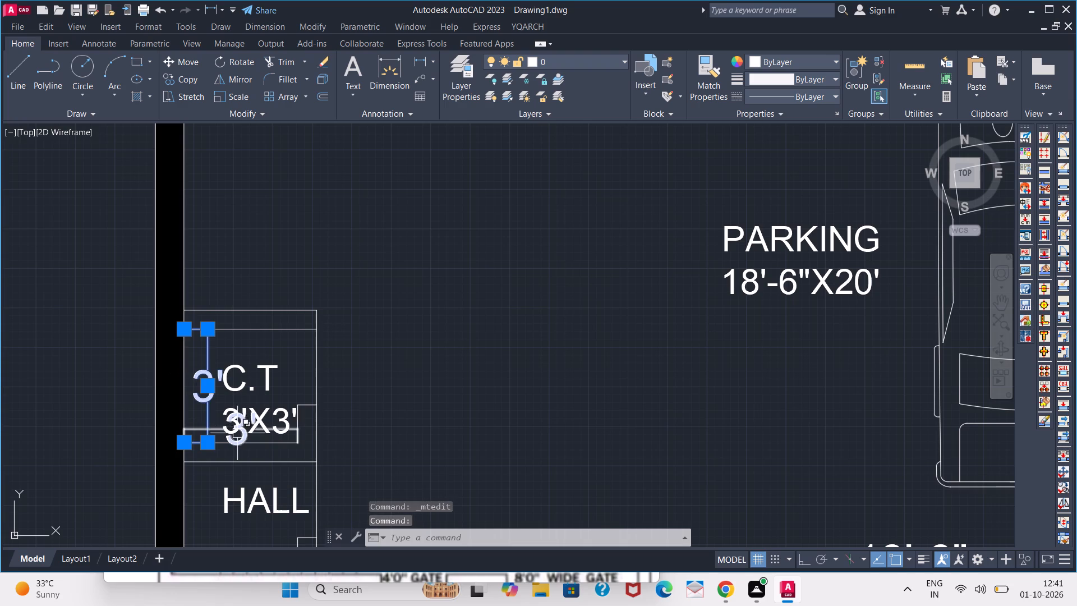
left_click(233, 435)
key("Delete")
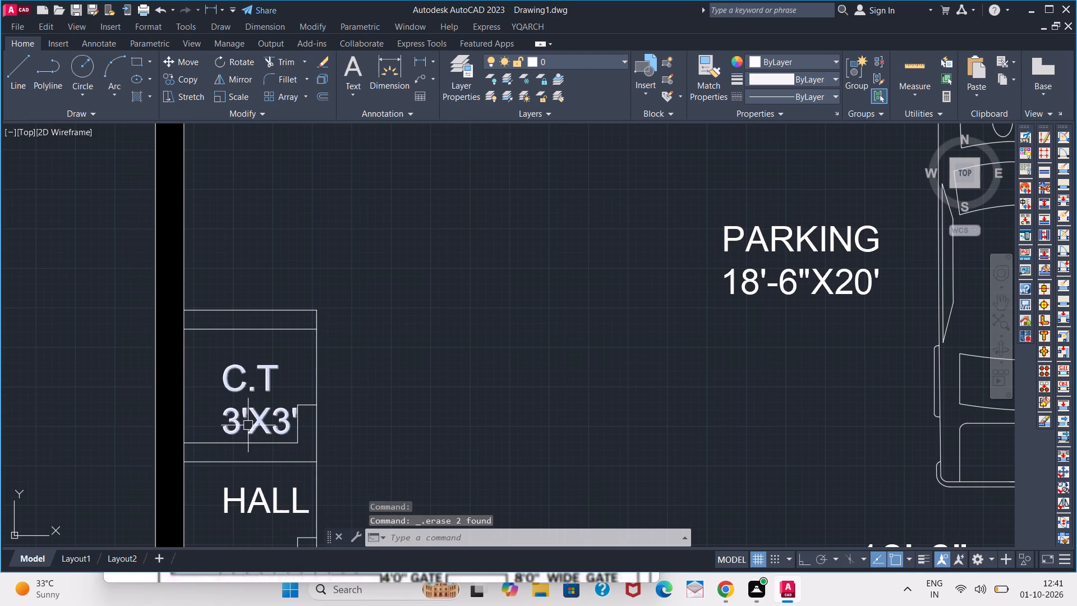
Replace the HALL label in the box between C.T and the stairs with C.B and 3'X3' on a second line.
middle_click_drag(237, 416, 200, 262)
triple_click(212, 349)
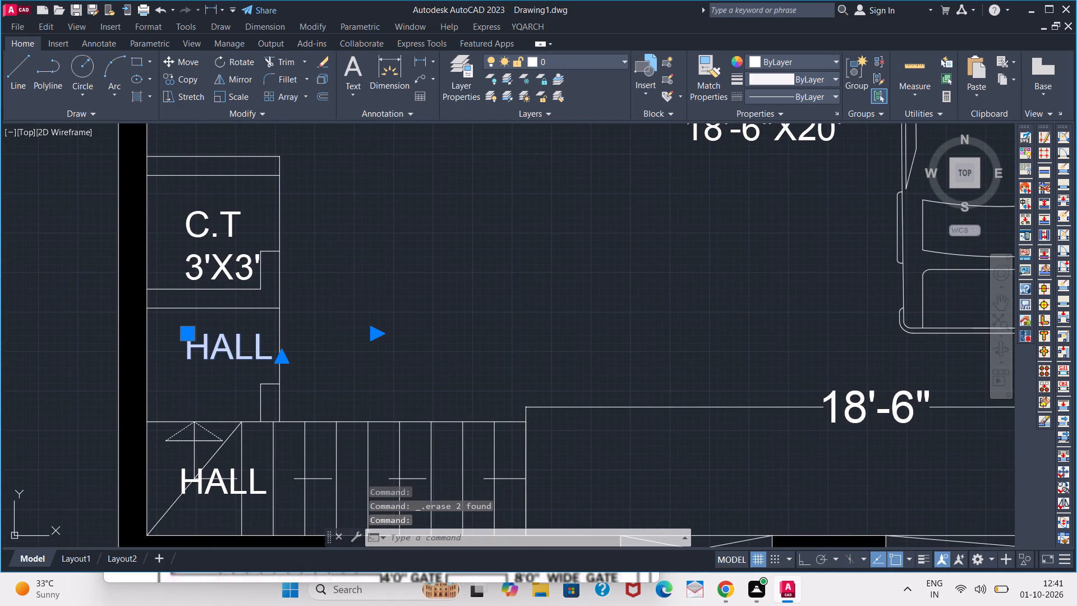
left_click(268, 348)
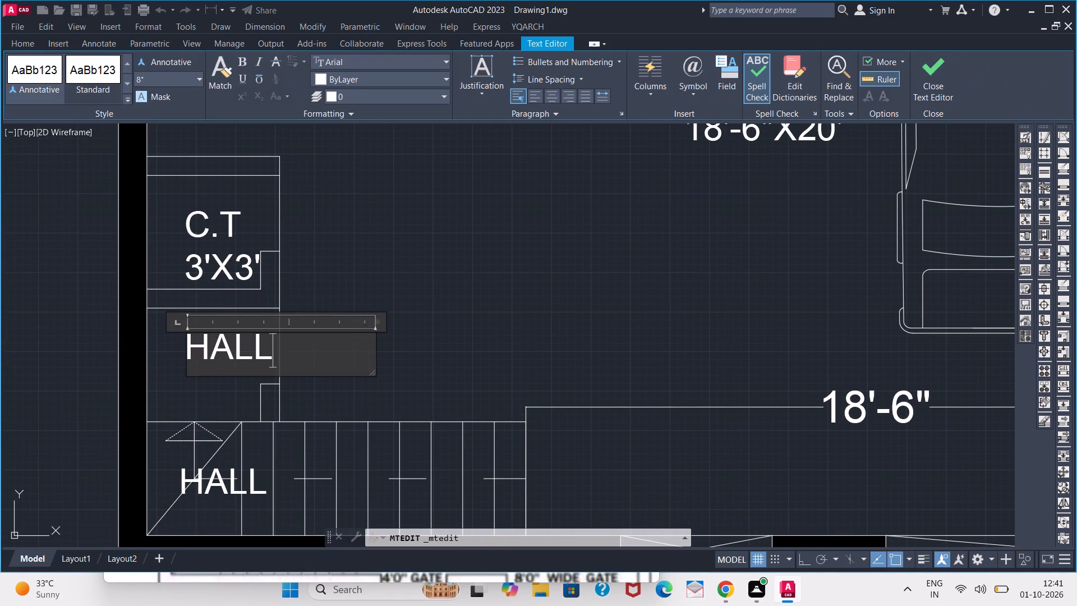
key("BackSpace")
key("BackSpace")
key("BackSpace")
key("BackSpace")
key("c")
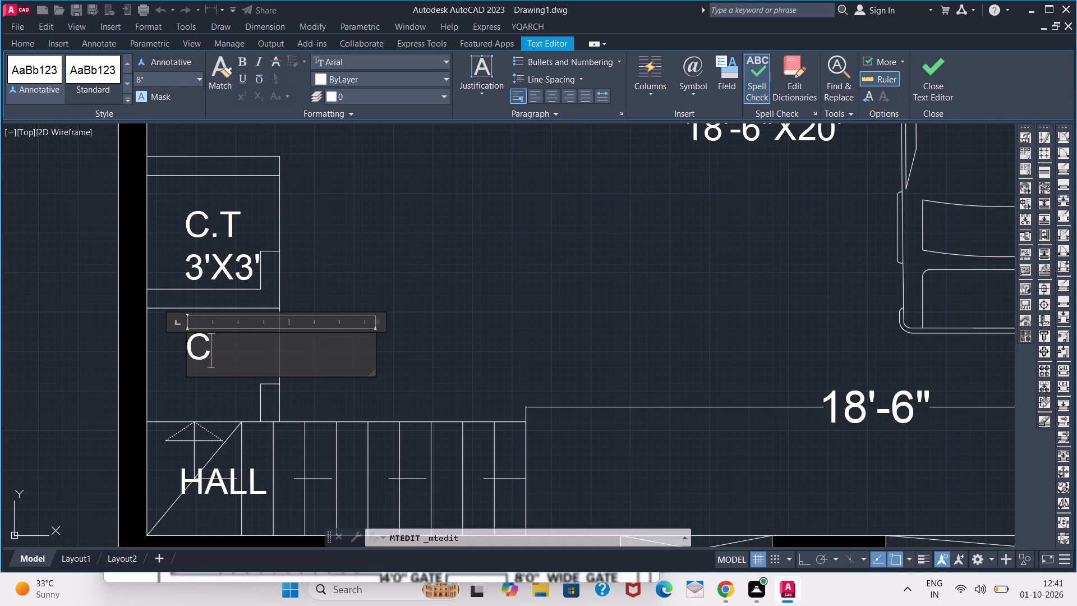
type(".B")
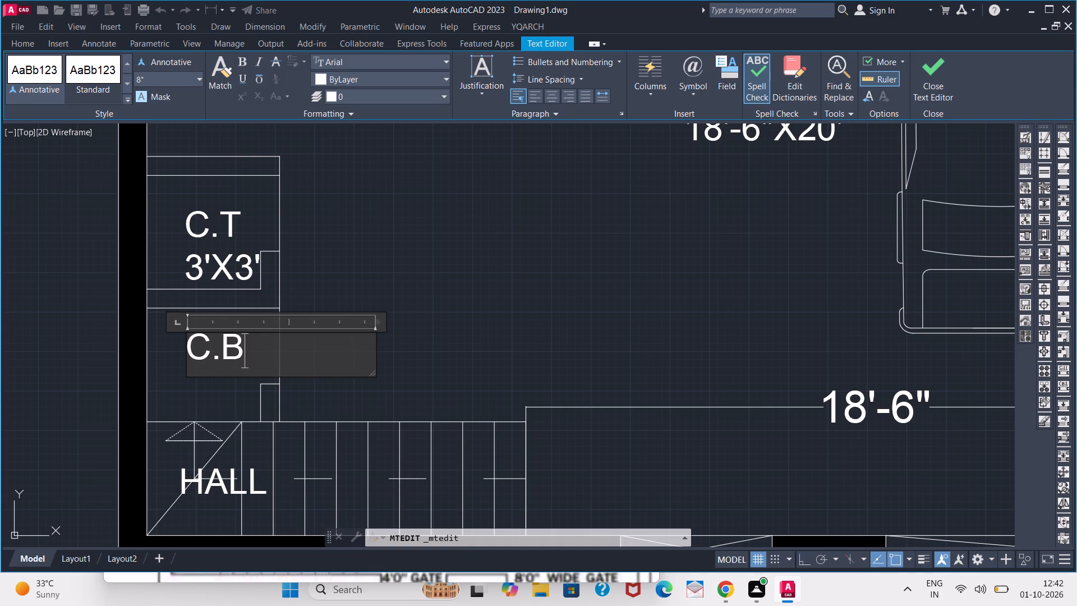
key("Return")
key("3")
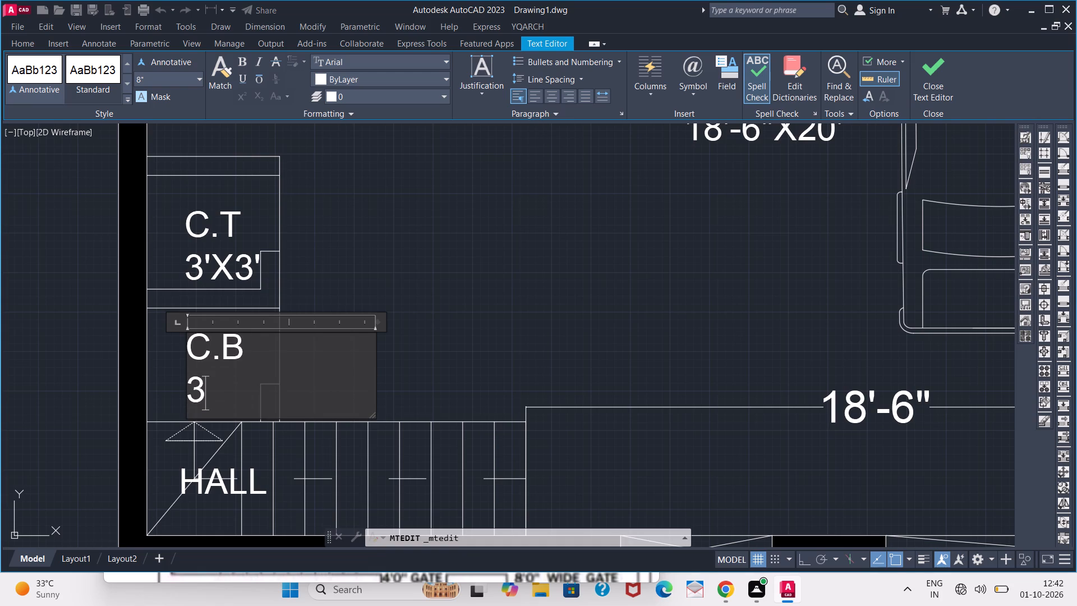
type("'X3'")
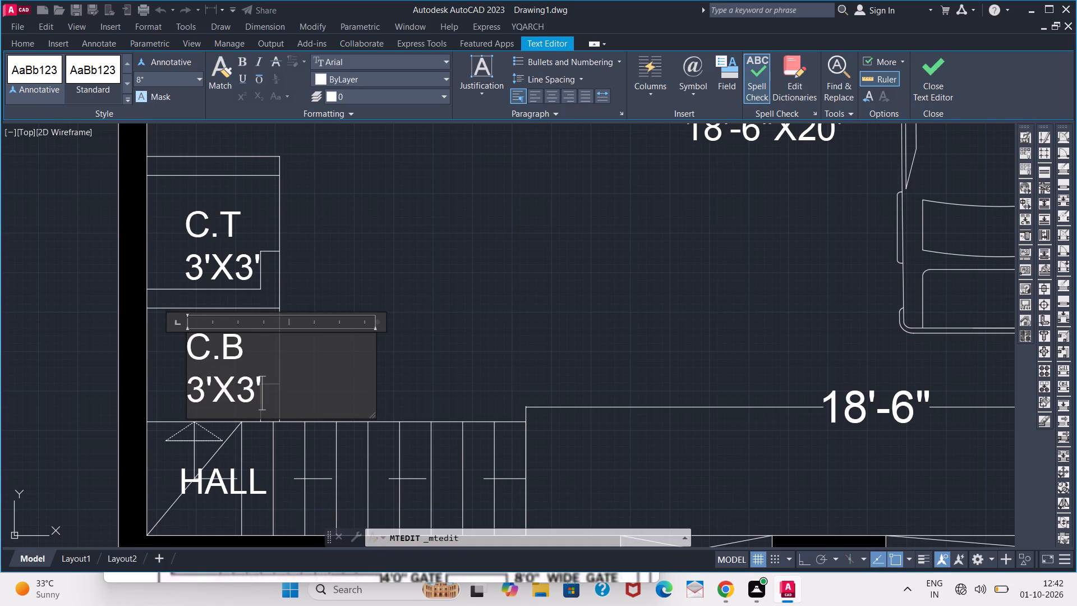
left_click(494, 290)
Delete the 18'-6" and 20' helper dimensions from the parking area.
scroll(362, 315, "down", 3)
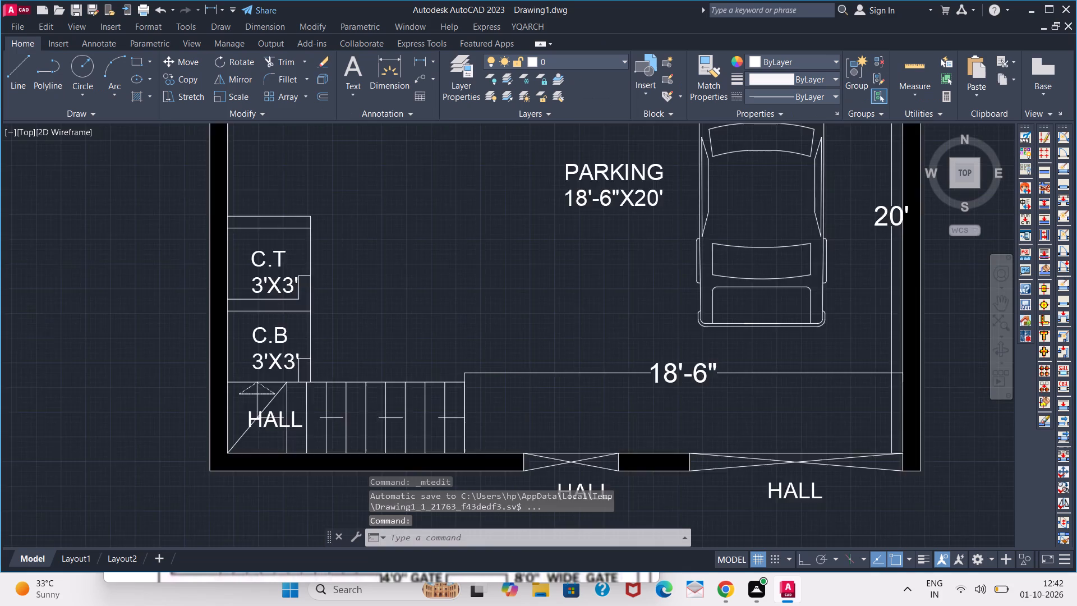
middle_click_drag(503, 310, 429, 301)
left_click(394, 347)
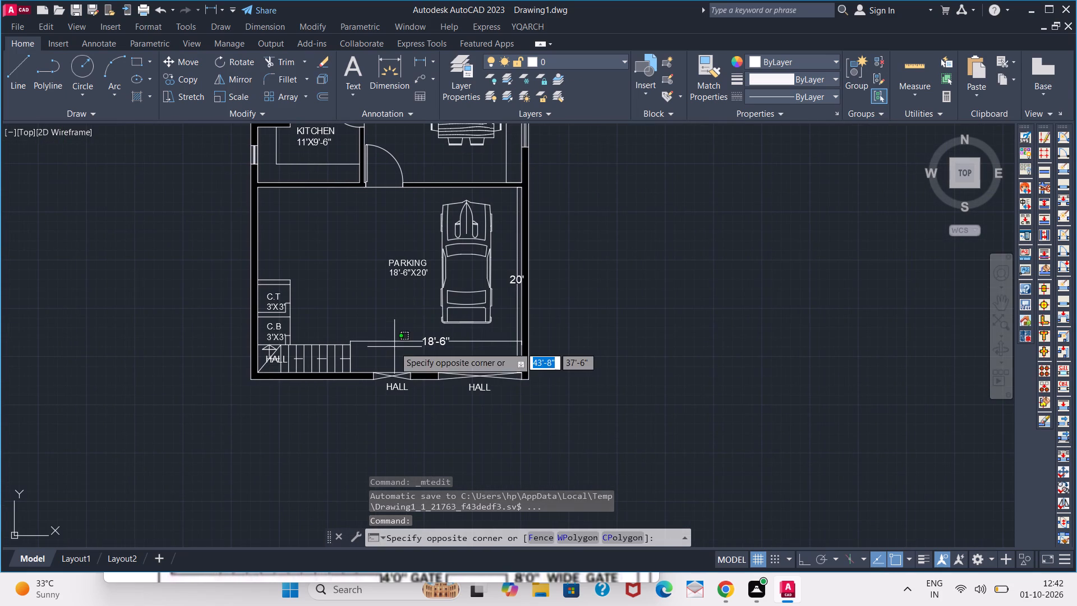
left_click(404, 332)
left_click(405, 346)
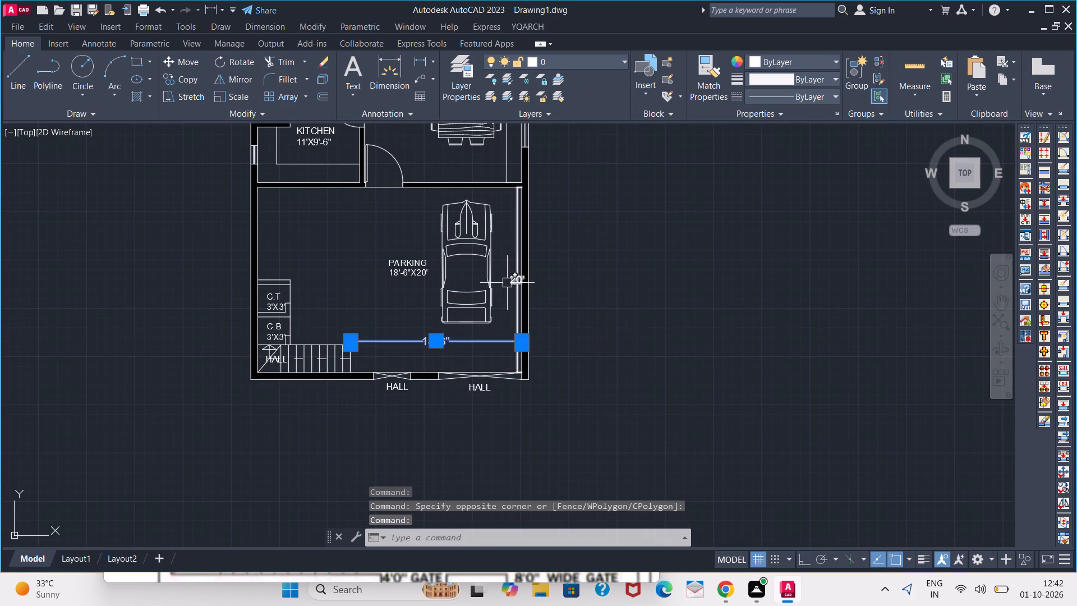
left_click(507, 283)
key("Delete")
Delete the 17' and 21' helper dimensions from the hall.
middle_click_drag(375, 237, 361, 406)
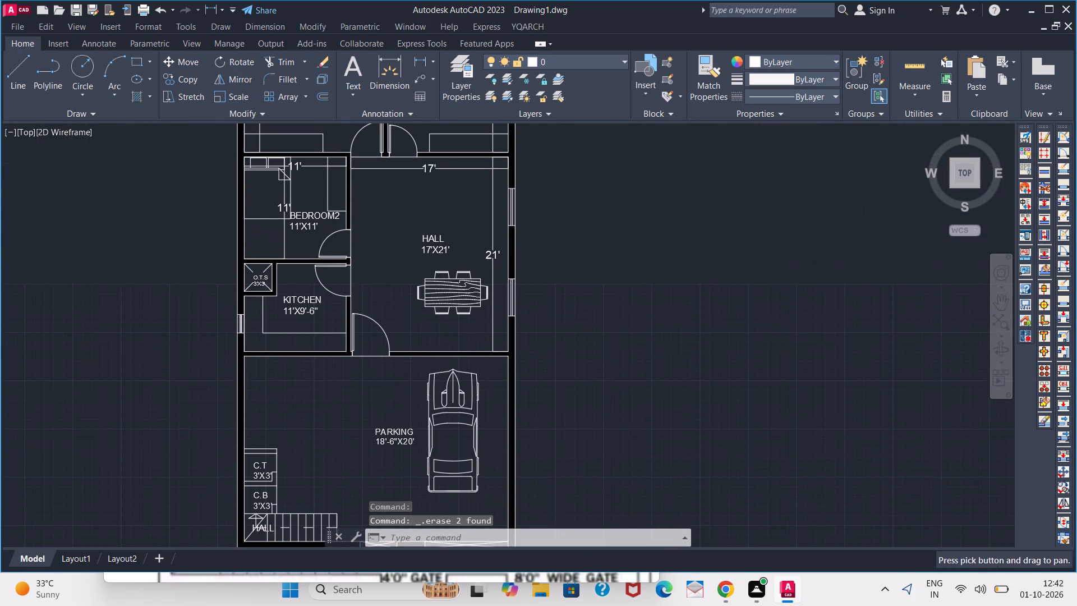
left_click(491, 217)
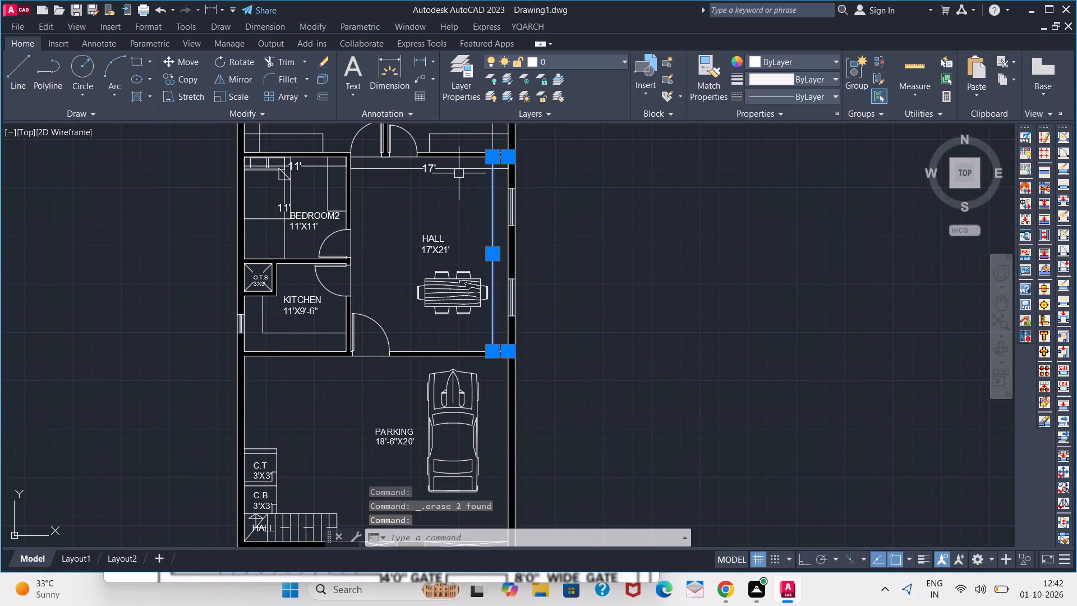
left_click(459, 173)
left_click(434, 168)
key("Delete")
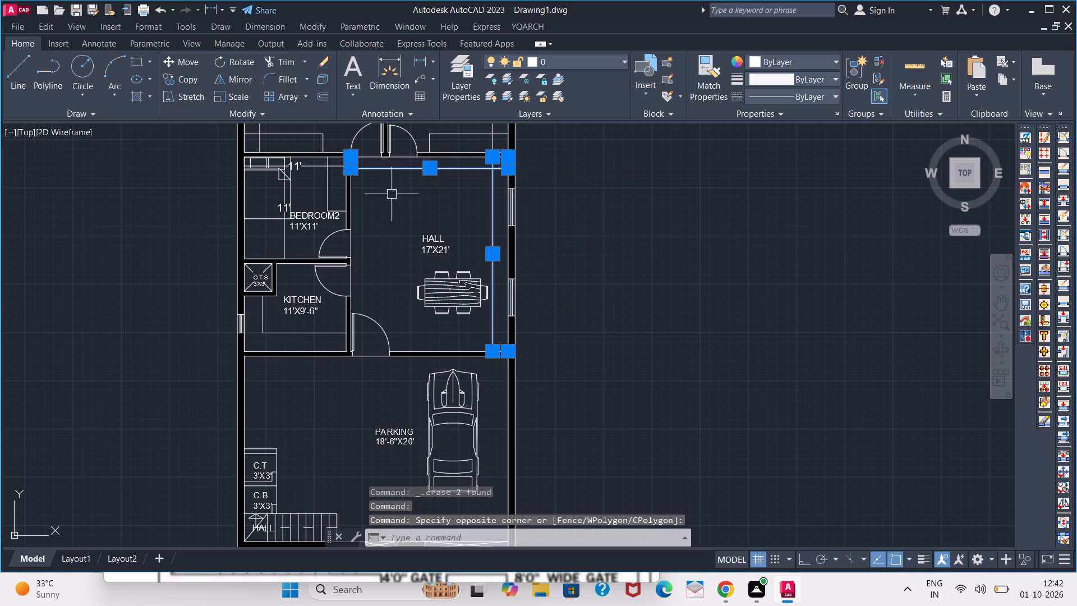
key("Delete")
Delete the two 11' helper dimensions from BEDROOM2.
left_click(287, 233)
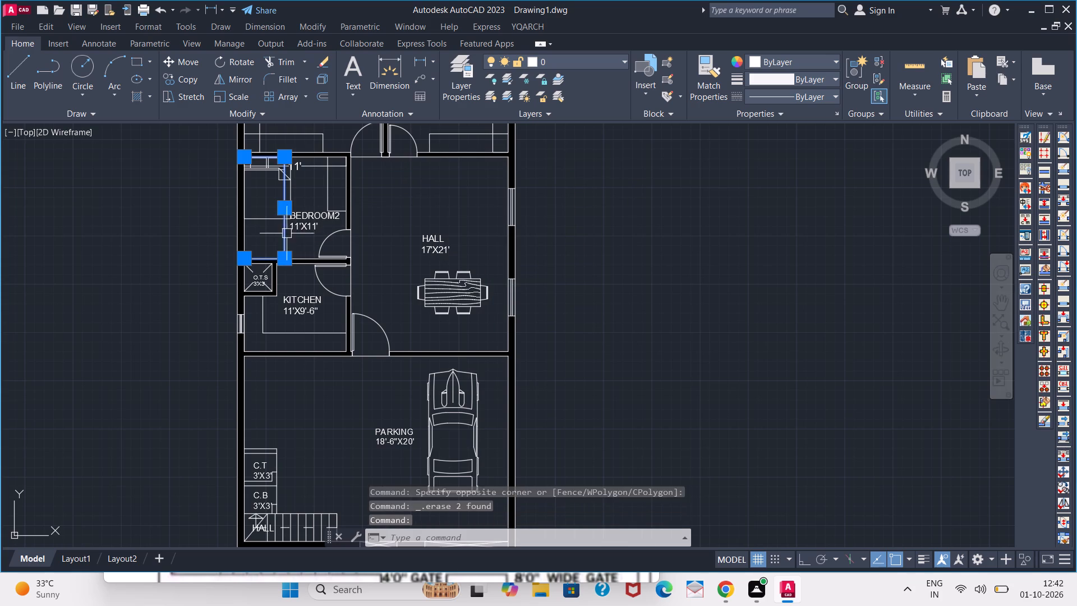
left_click(319, 163)
key("Delete")
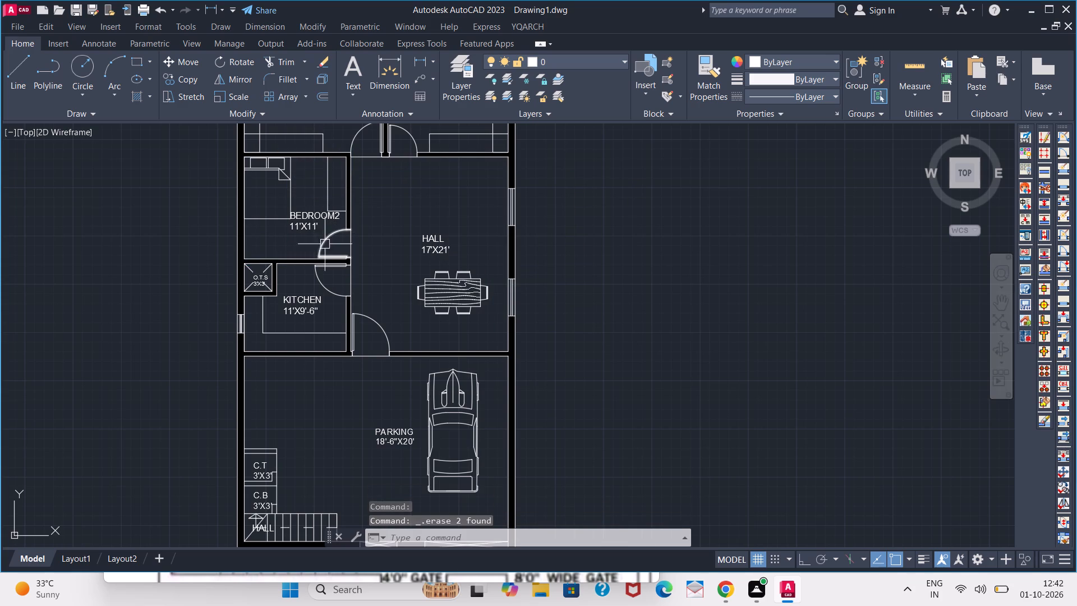
Delete the 12' and 12'-11" helper dimensions from BEDROOM1.
middle_click_drag(350, 222, 289, 348)
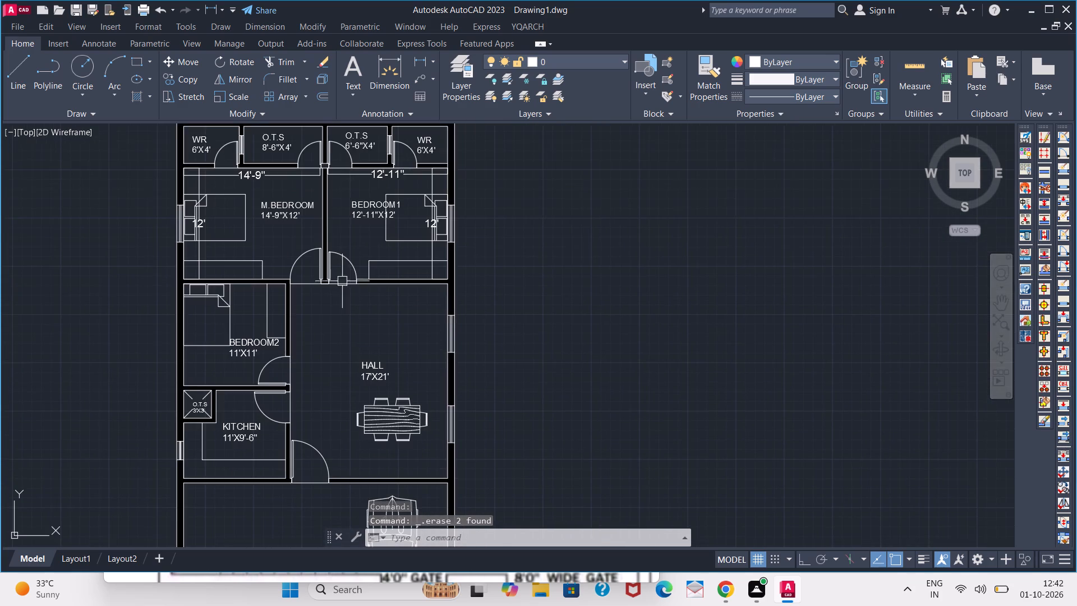
scroll(373, 249, "up", 1)
scroll(425, 252, "up", 2)
left_click(519, 251)
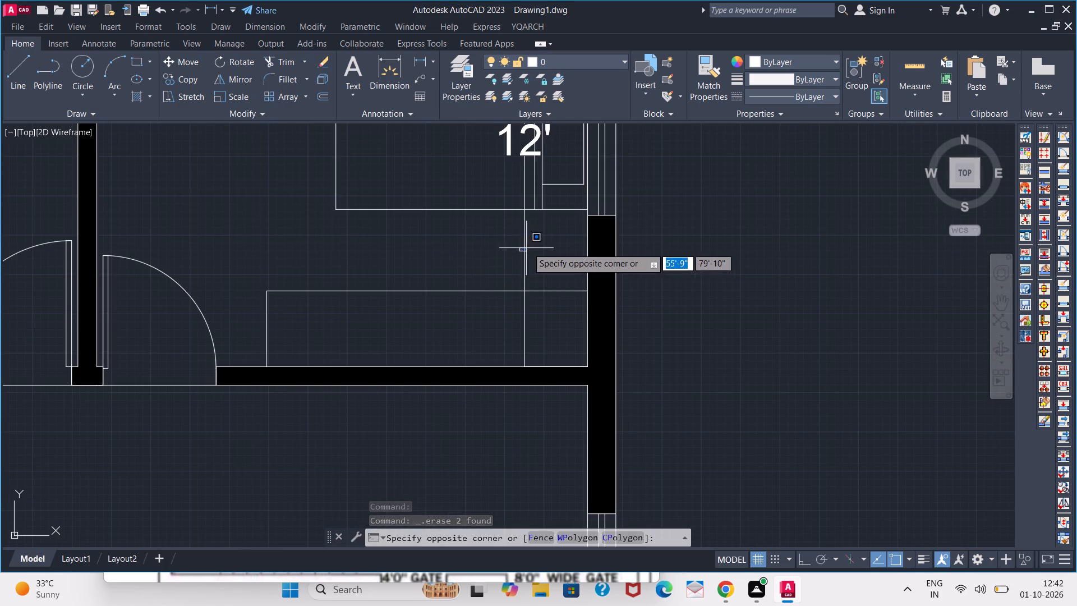
left_click(529, 247)
left_click(525, 246)
key("Delete")
scroll(474, 256, "down", 3)
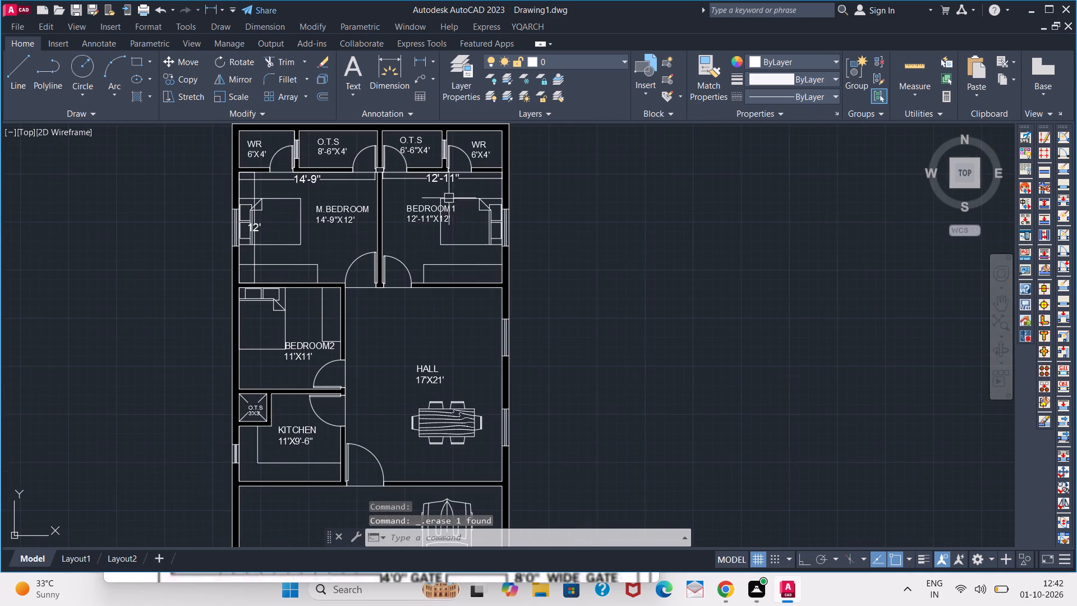
scroll(445, 179, "up", 3)
left_click(445, 176)
key("Delete")
scroll(136, 246, "down", 3)
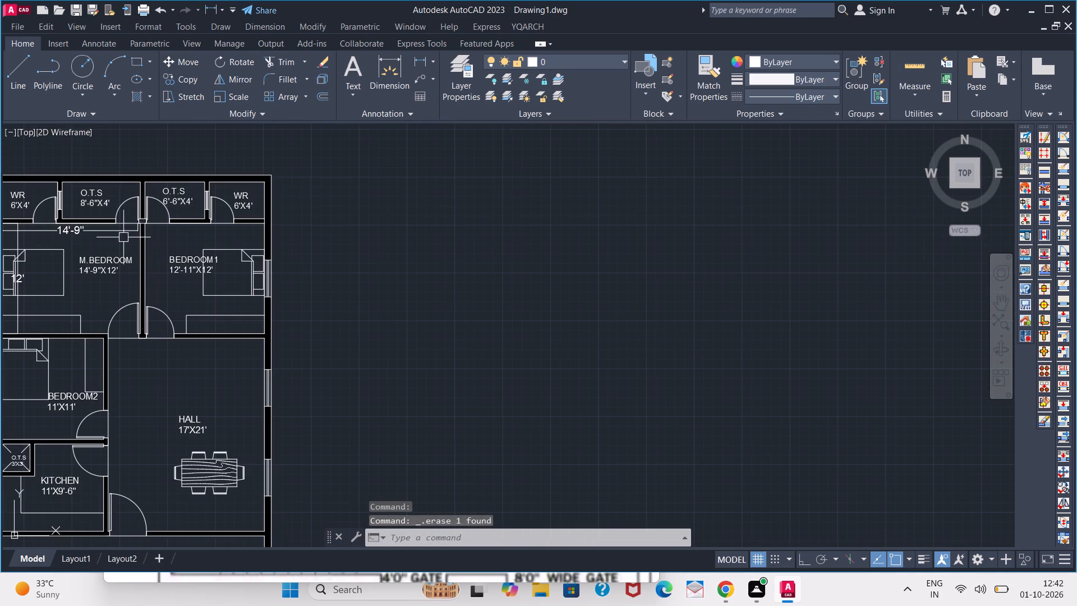
Delete the 14'-9" and 12' helper dimensions from M.BEDROOM.
left_click(123, 232)
left_click(17, 249)
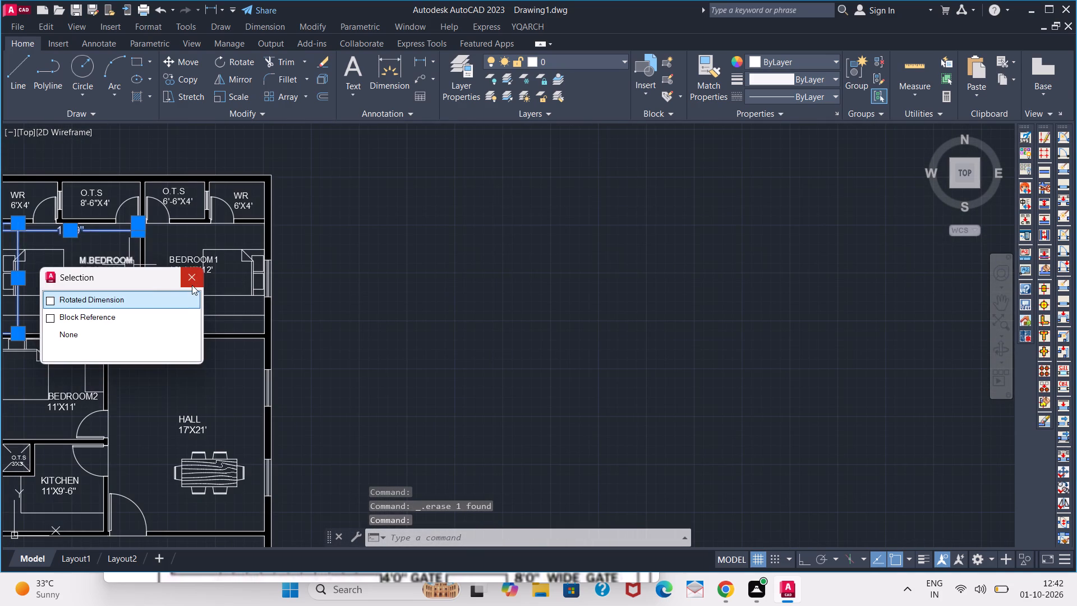
key("Delete")
key("Delete")
key("Delete")
key("Delete")
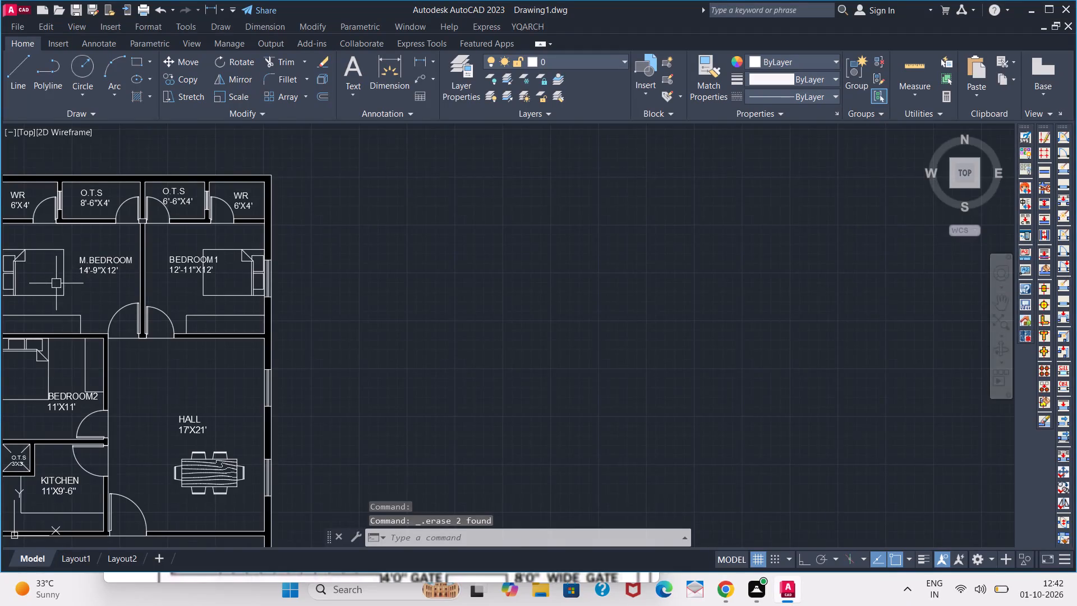
Replace the HALL label below the narrower gate opening with GATE and 4'WIDE on a second line.
middle_click_drag(57, 284, 143, 248)
scroll(193, 349, "down", 1)
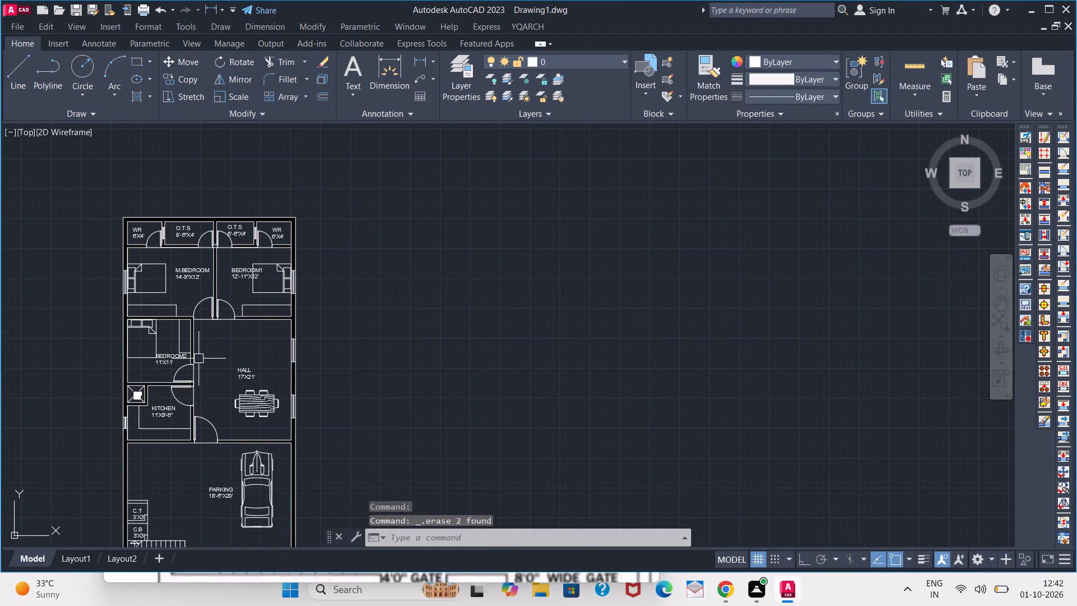
middle_click_drag(199, 357, 225, 241)
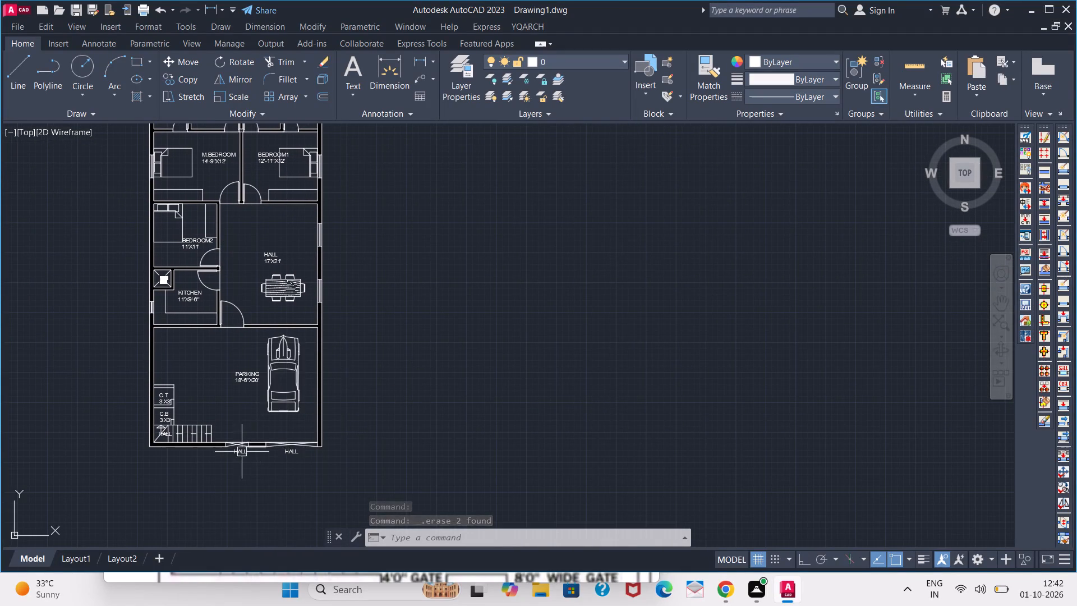
scroll(241, 452, "up", 2)
double_click(241, 452)
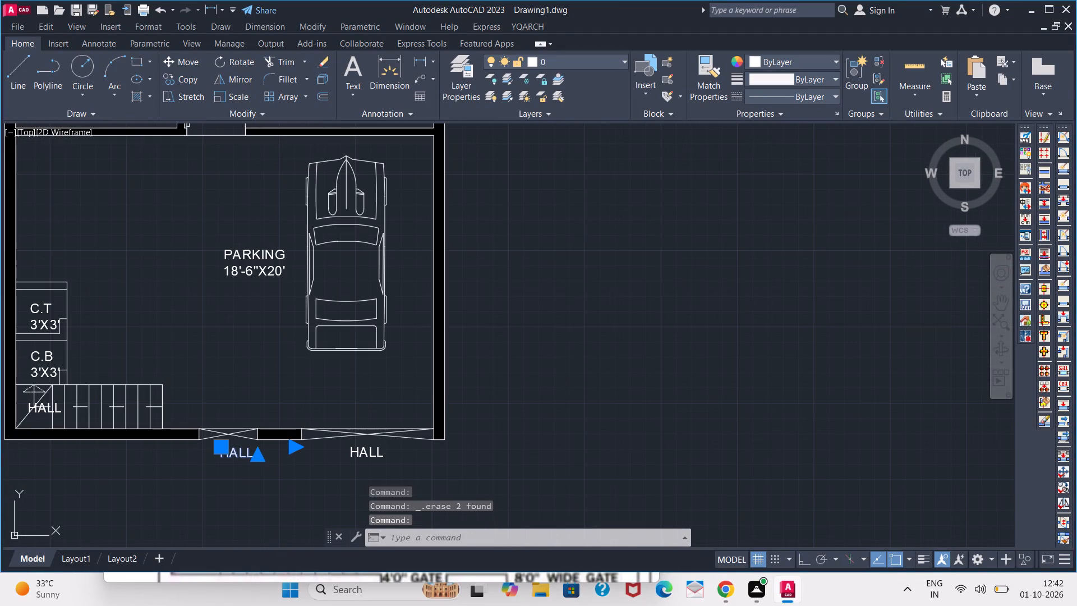
key("Right")
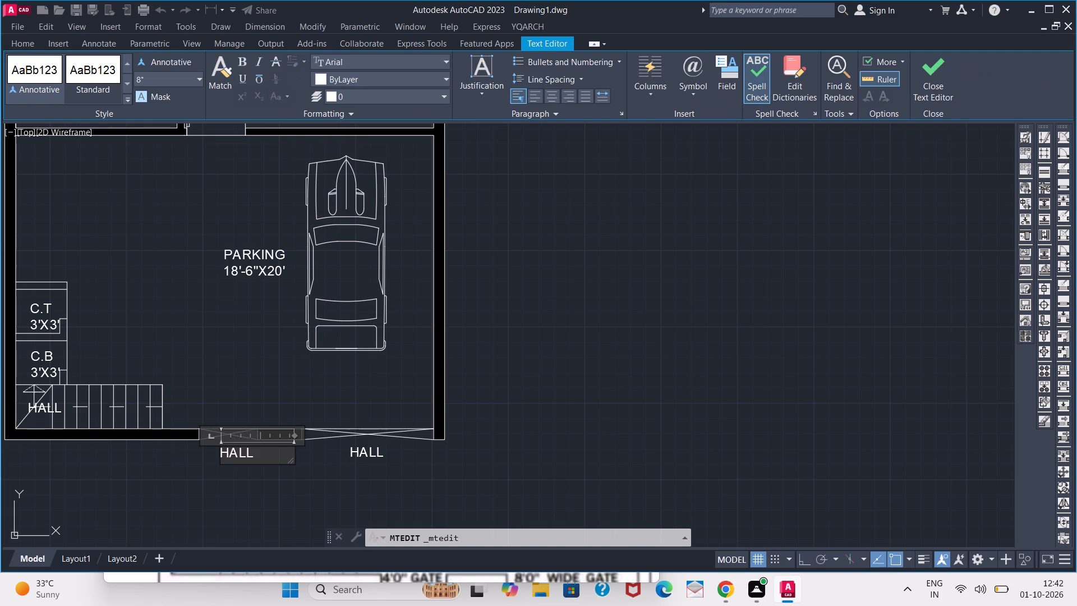
key("Right")
key("BackSpace")
key("BackSpace")
key("BackSpace")
key("BackSpace")
type("GATE")
key("Return")
type("4'")
type("WIDE")
left_click(133, 503)
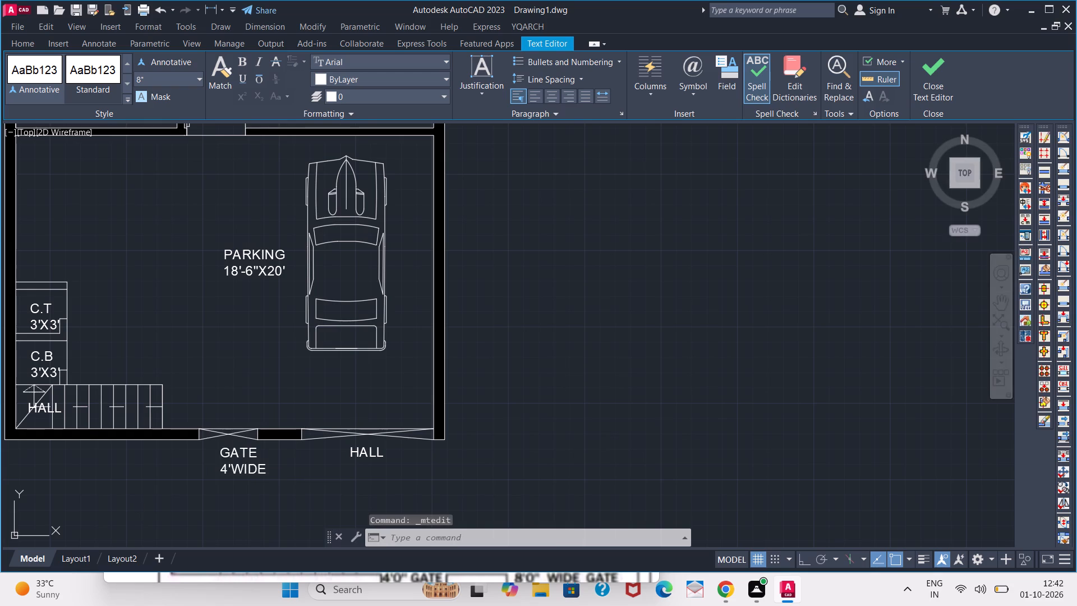
Move the GATE 4'WIDE label closer to the wall, beneath the narrower gate opening.
scroll(248, 467, "up", 2)
left_click(248, 467)
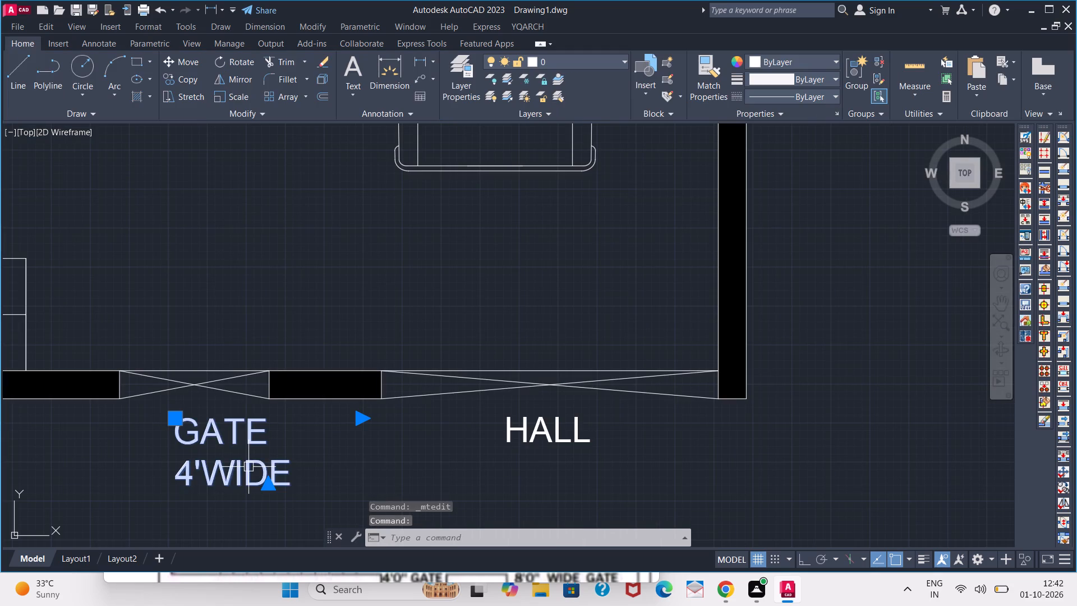
left_click_drag(248, 471, 205, 457)
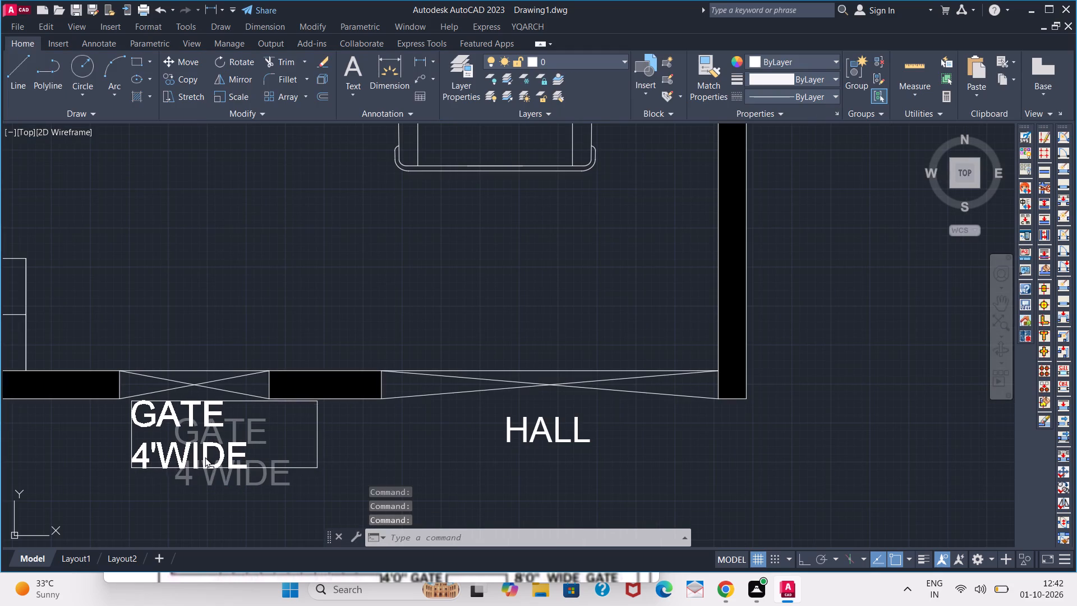
left_click_drag(205, 457, 205, 457)
Check the wider gate opening's width with a temporary linear dimension across its ends, without placing it.
triple_click(533, 429)
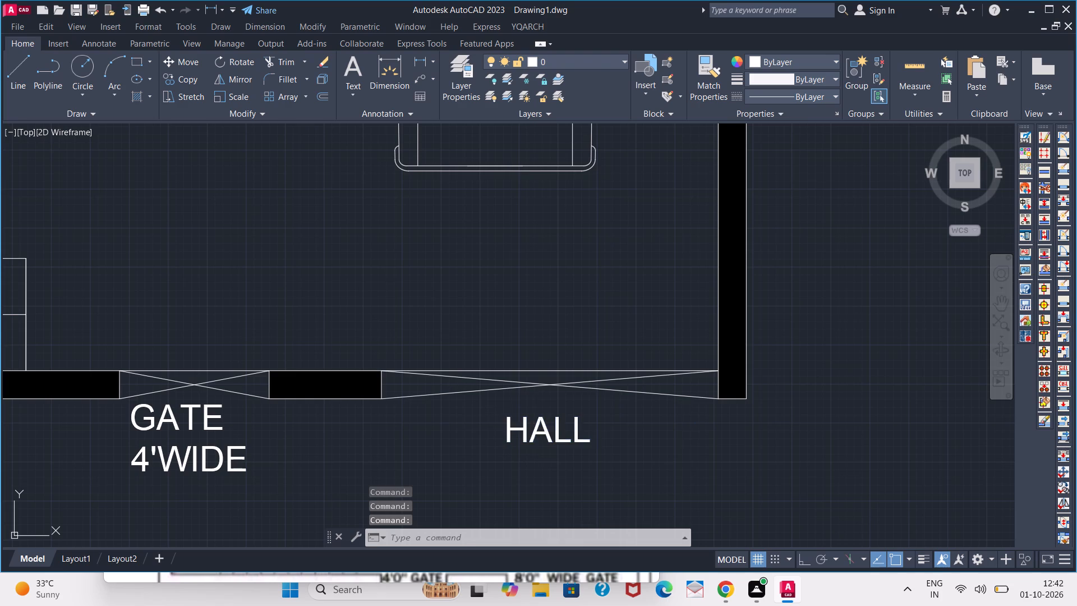
key("Escape")
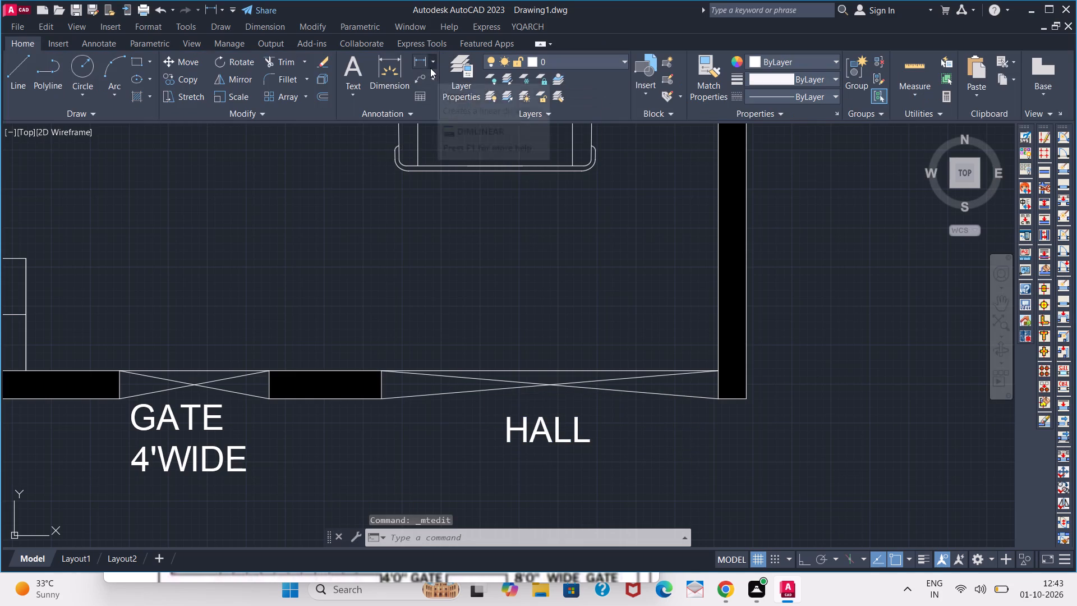
left_click(422, 67)
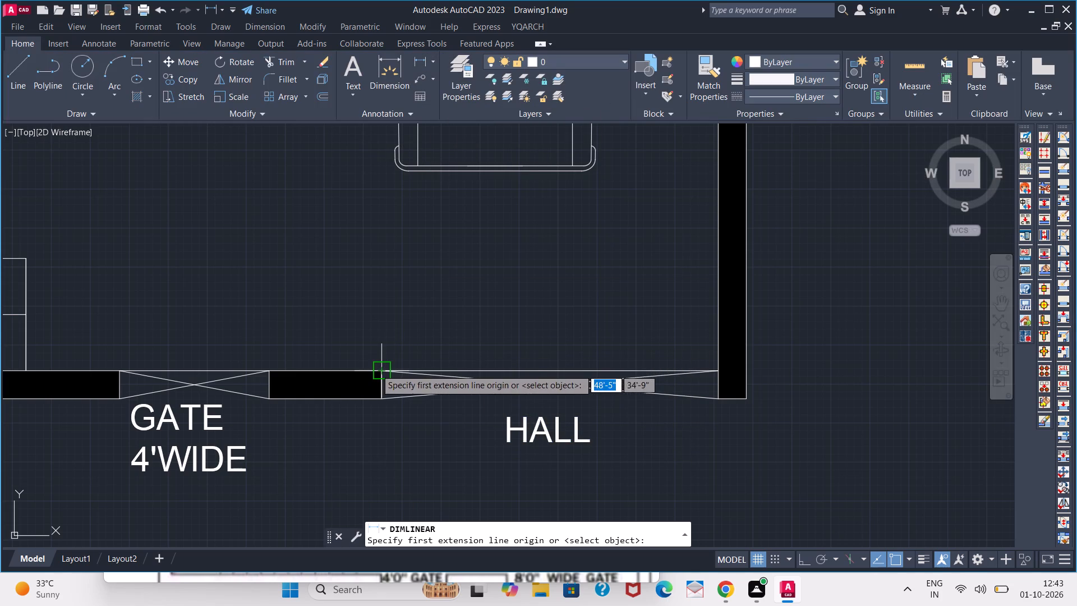
left_click(376, 369)
left_click(715, 369)
key("Escape")
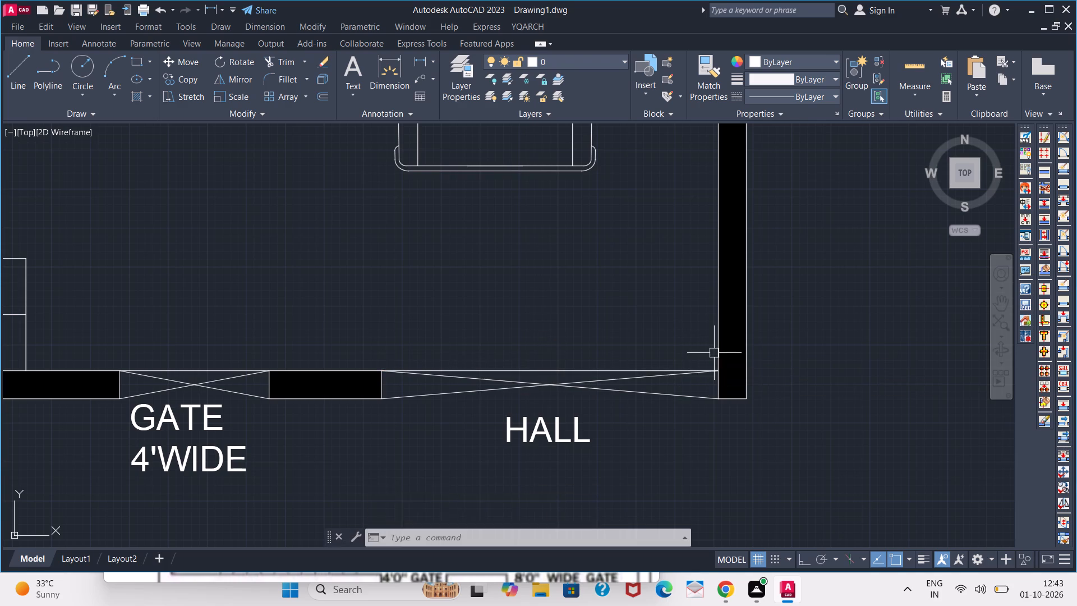
Replace the HALL label below the wider gate opening with GATE and 9' WIDE on a second line.
triple_click(566, 421)
double_click(560, 424)
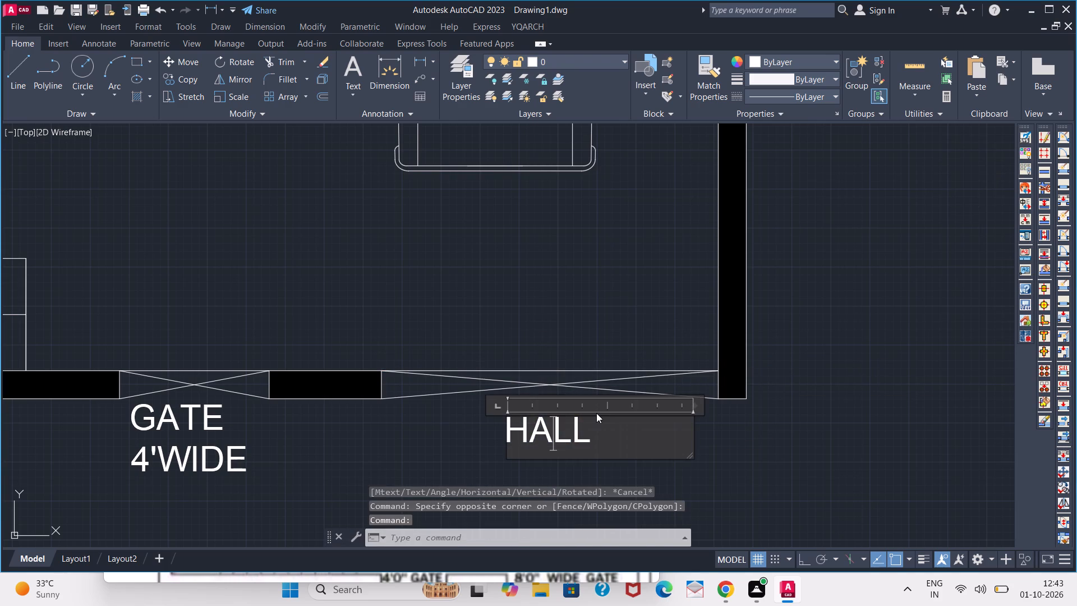
left_click(596, 426)
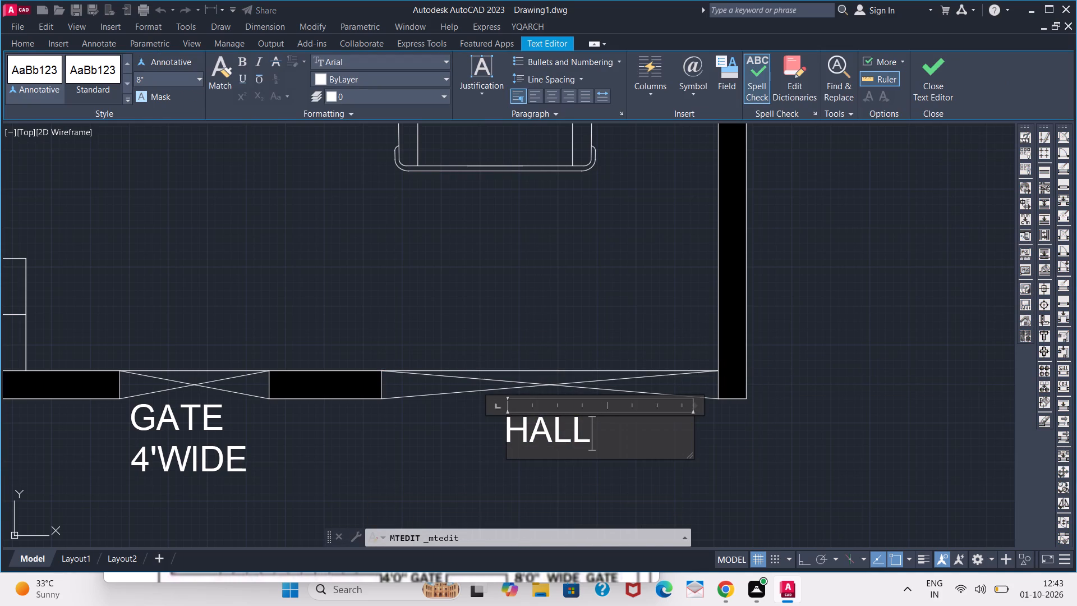
key("BackSpace")
key("BackSpace")
key("BackSpace")
key("BackSpace")
key("BackSpace")
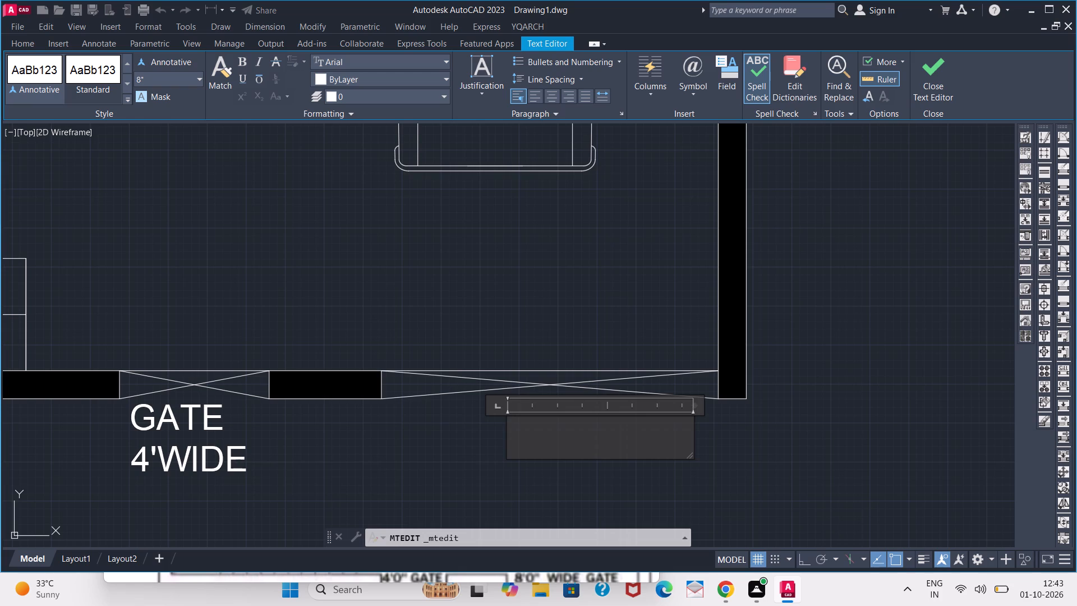
type("GATE")
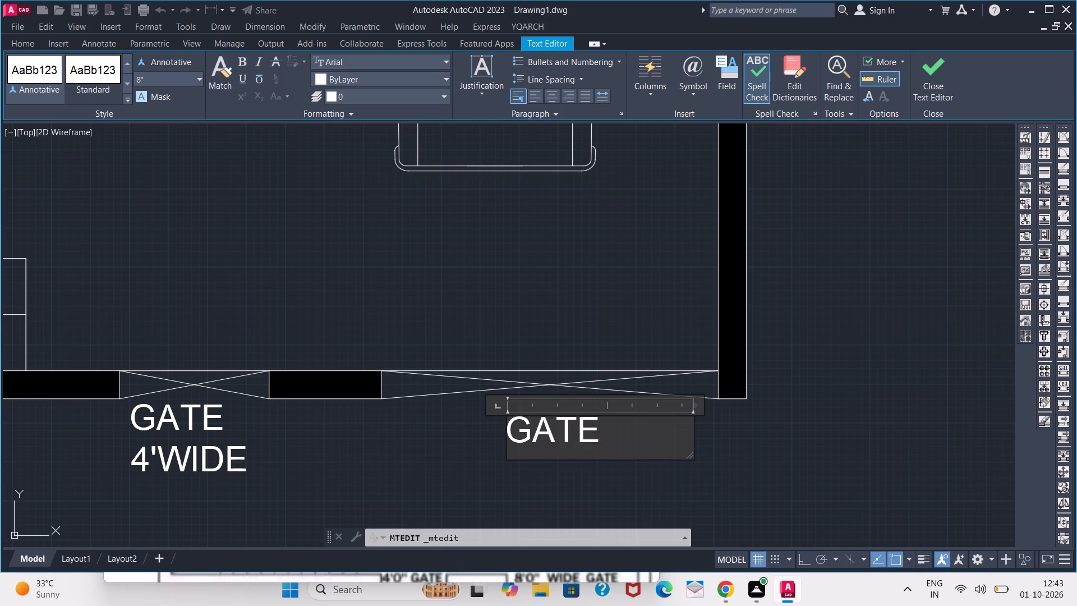
key("Return")
type("9'")
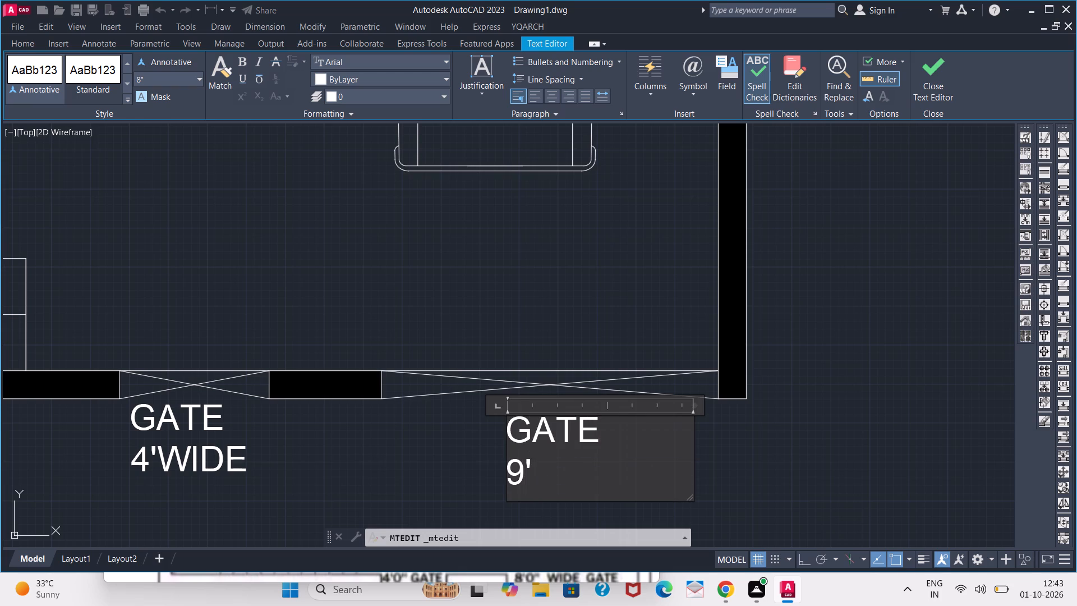
key("space")
type("WIDE")
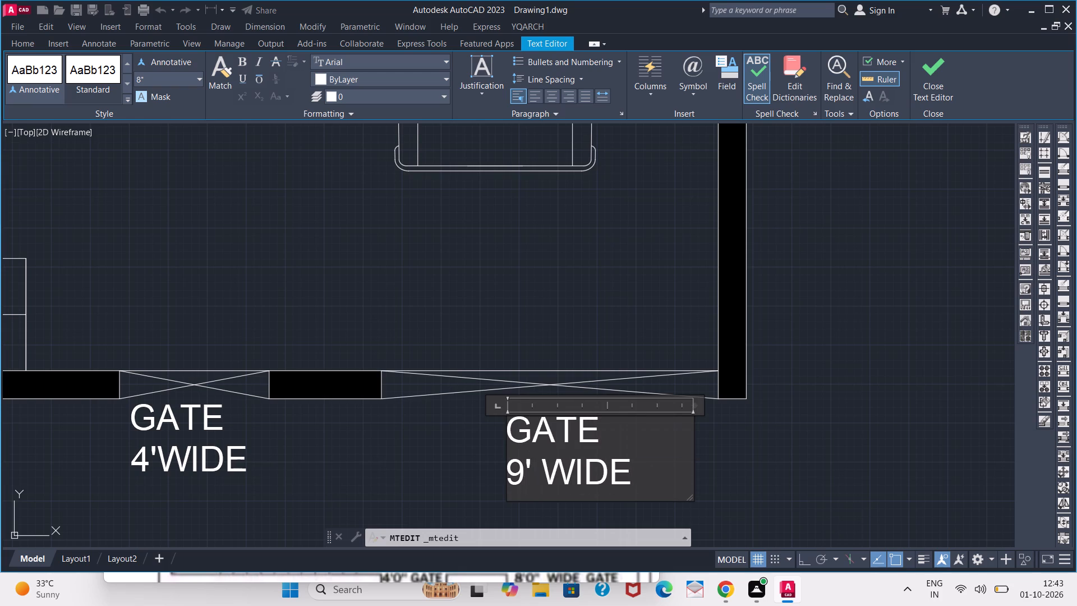
left_click(406, 485)
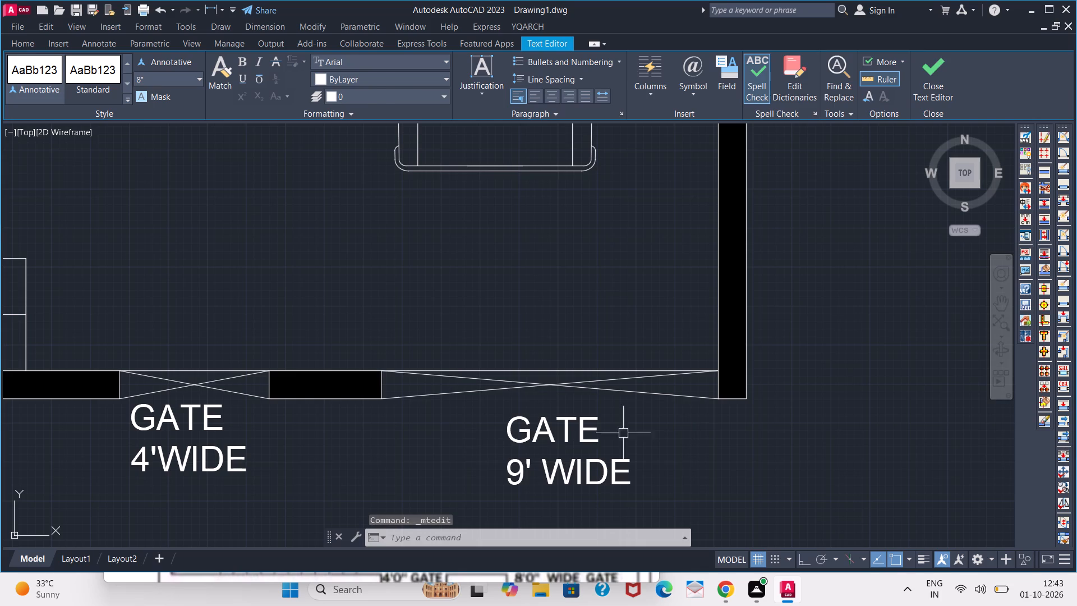
Move the GATE 9' WIDE label closer to the wall, beneath the wider gate opening.
left_click_drag(587, 454, 568, 436)
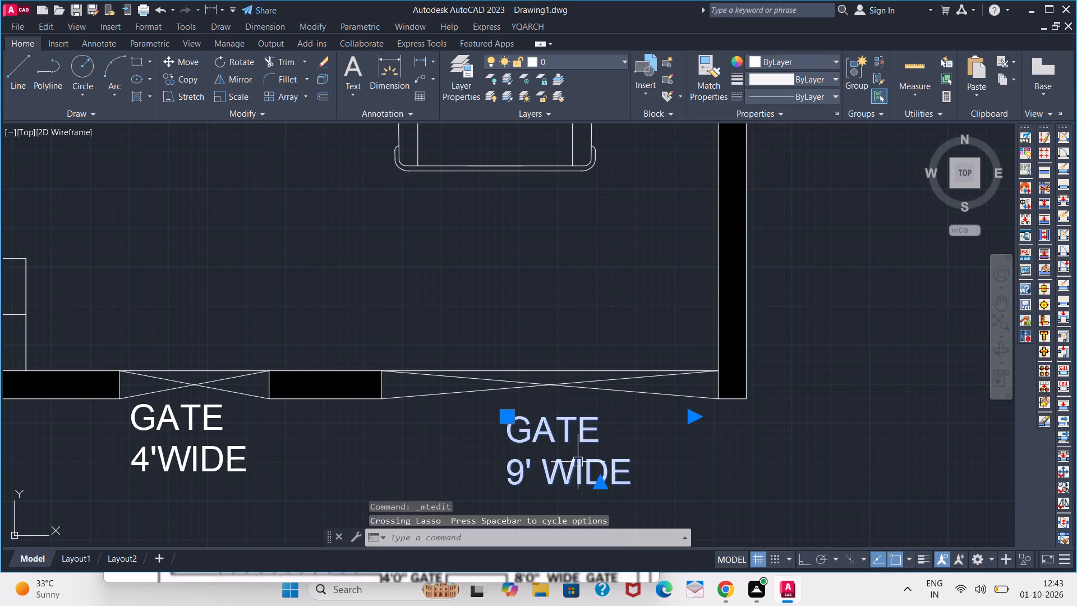
left_click_drag(578, 462, 568, 444)
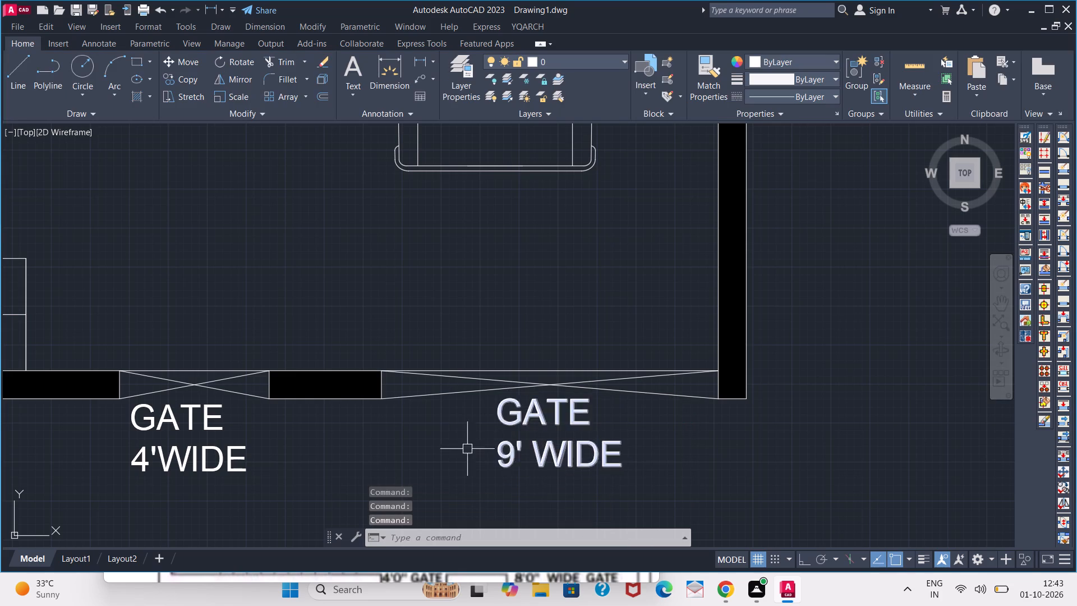
Replace the HALL label on the staircase below the C.B box with STAIRS.
scroll(398, 443, "down", 3)
middle_click_drag(243, 395, 288, 396)
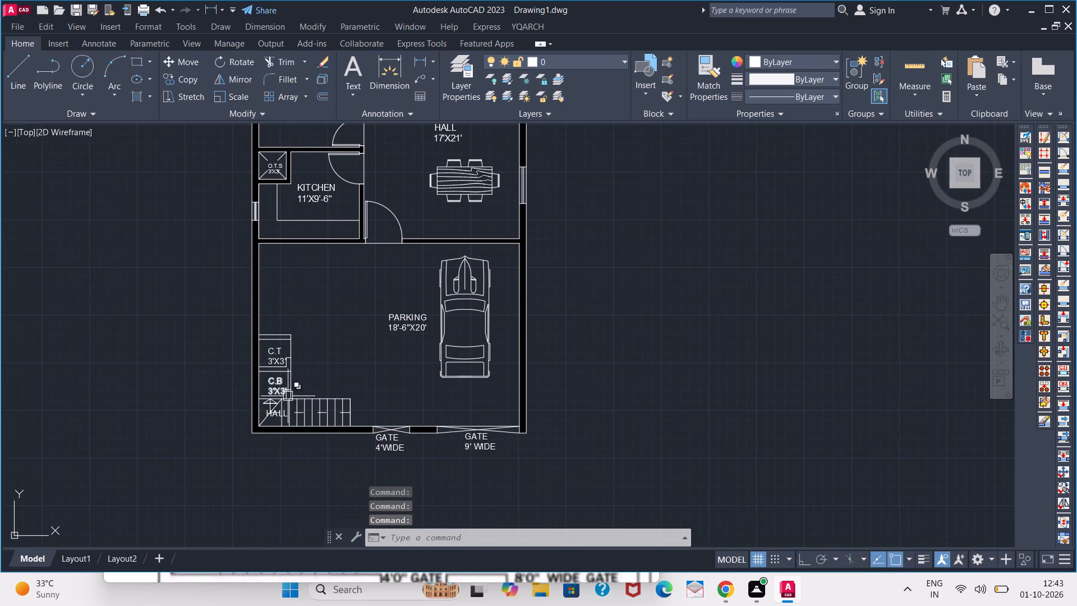
scroll(272, 393, "up", 3)
left_click(272, 379)
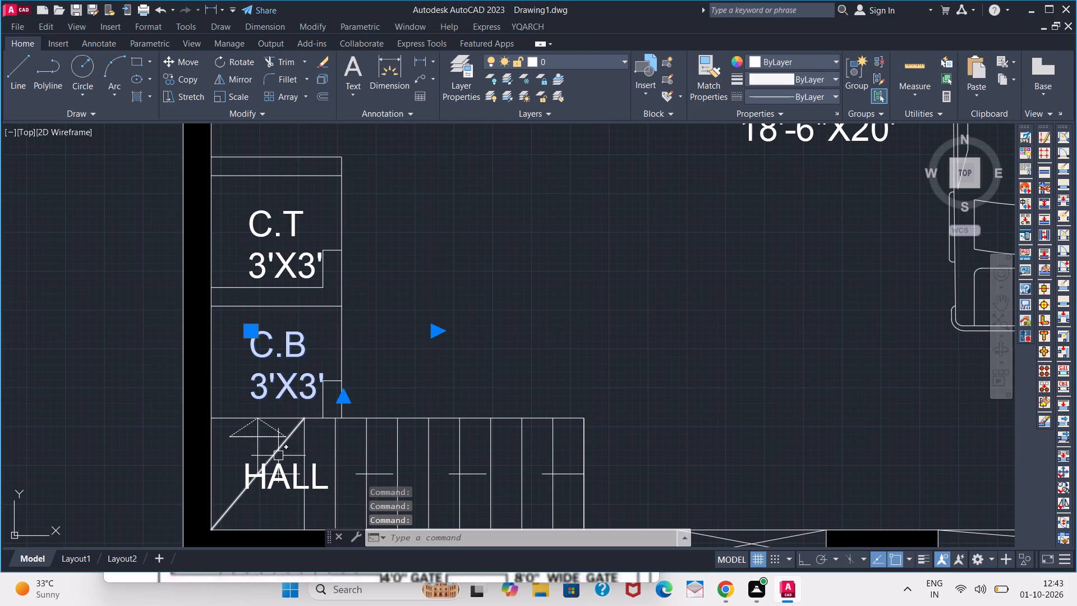
key("Escape")
key("Escape")
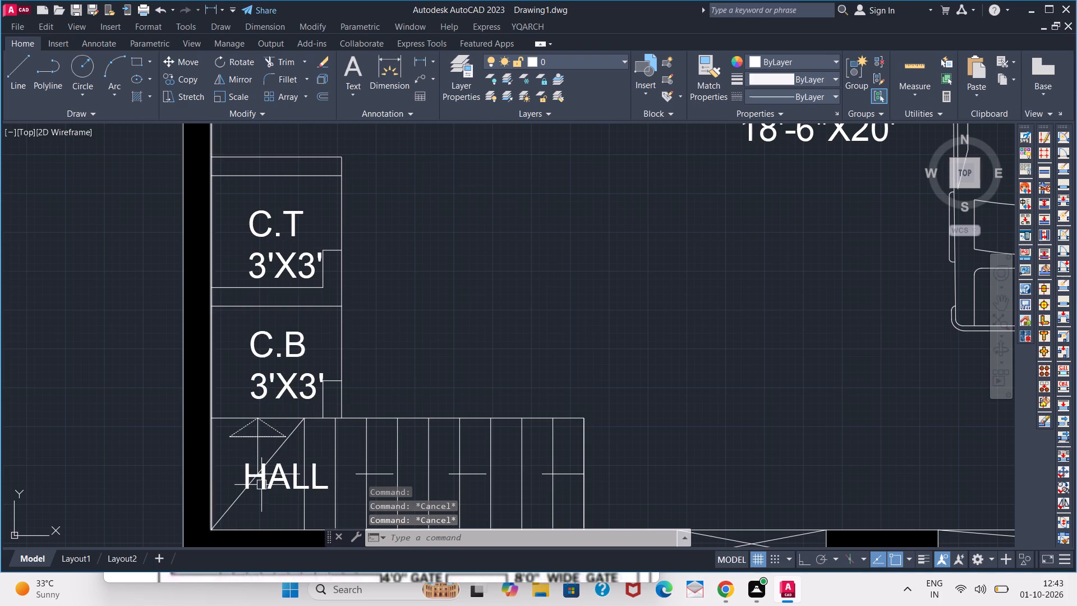
triple_click(278, 478)
double_click(282, 477)
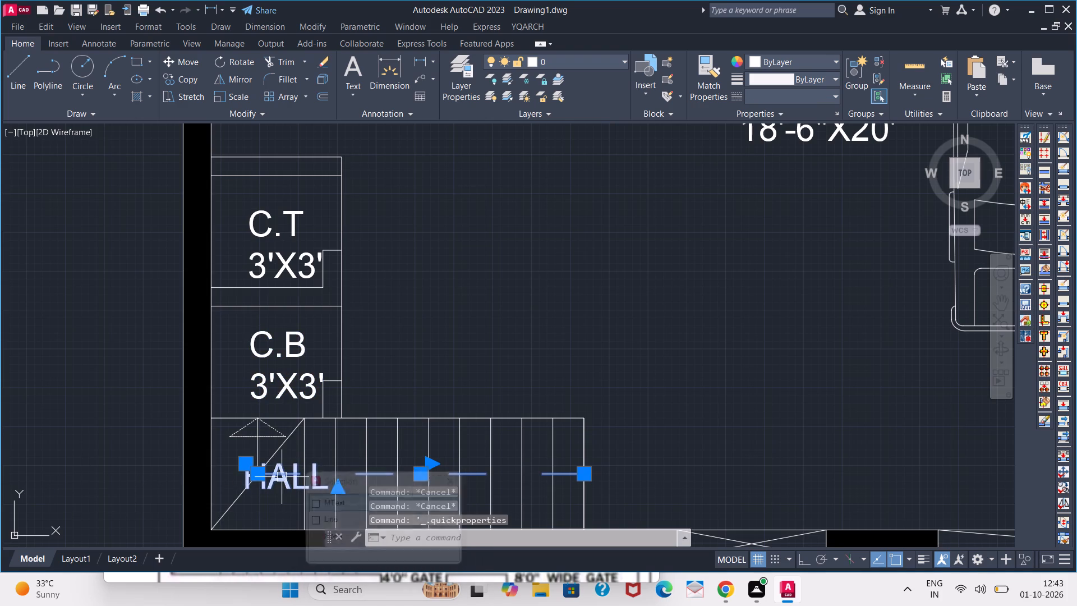
double_click(296, 492)
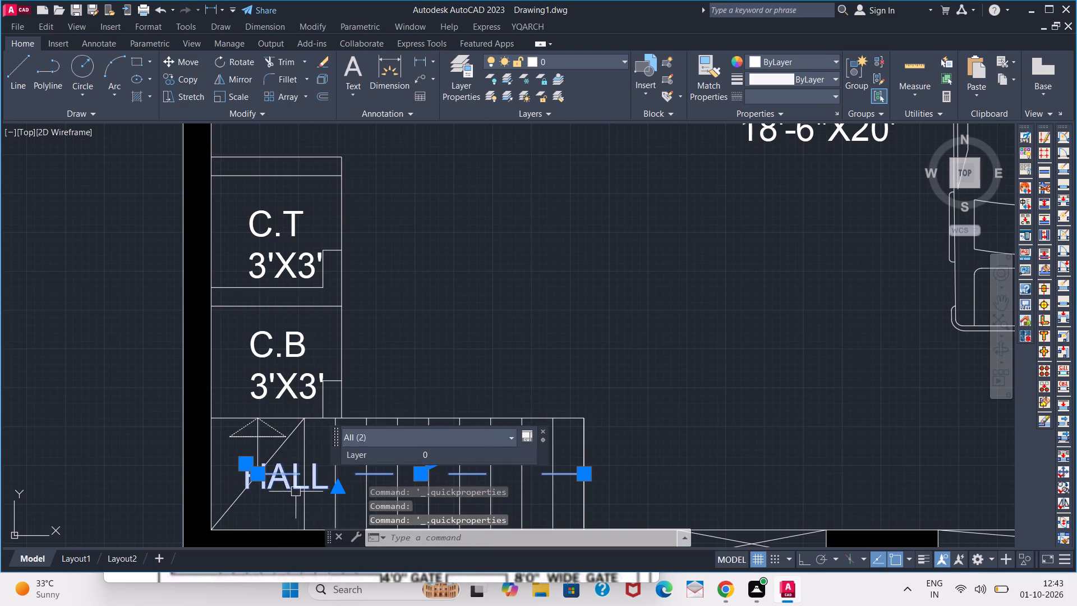
key("Escape")
key("Escape")
double_click(291, 489)
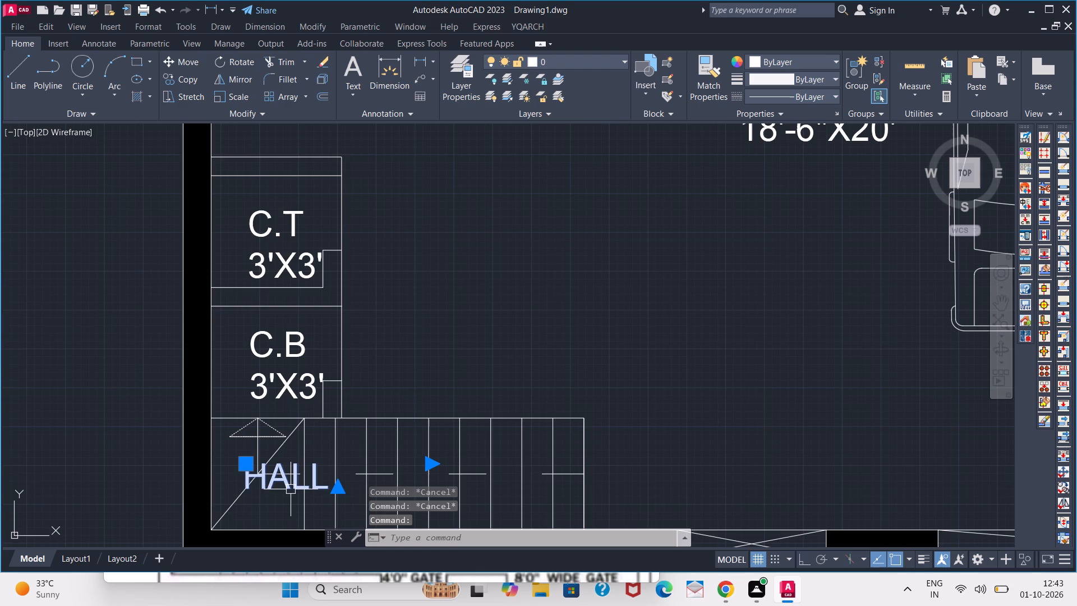
left_click(338, 471)
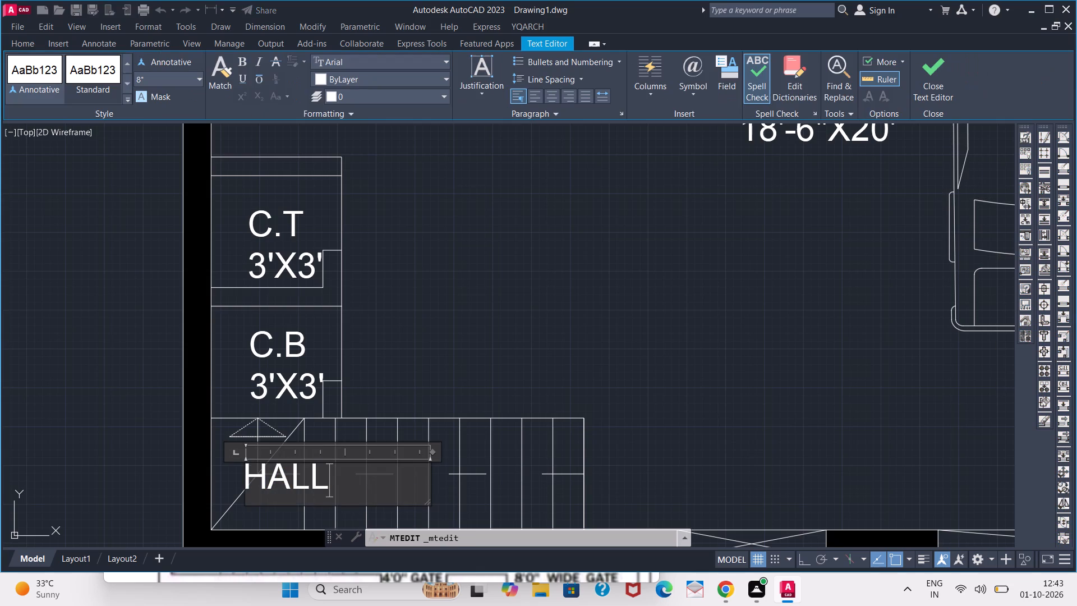
key("BackSpace")
key("BackSpace")
key("BackSpace")
key("BackSpace")
type("STAI")
type("RS")
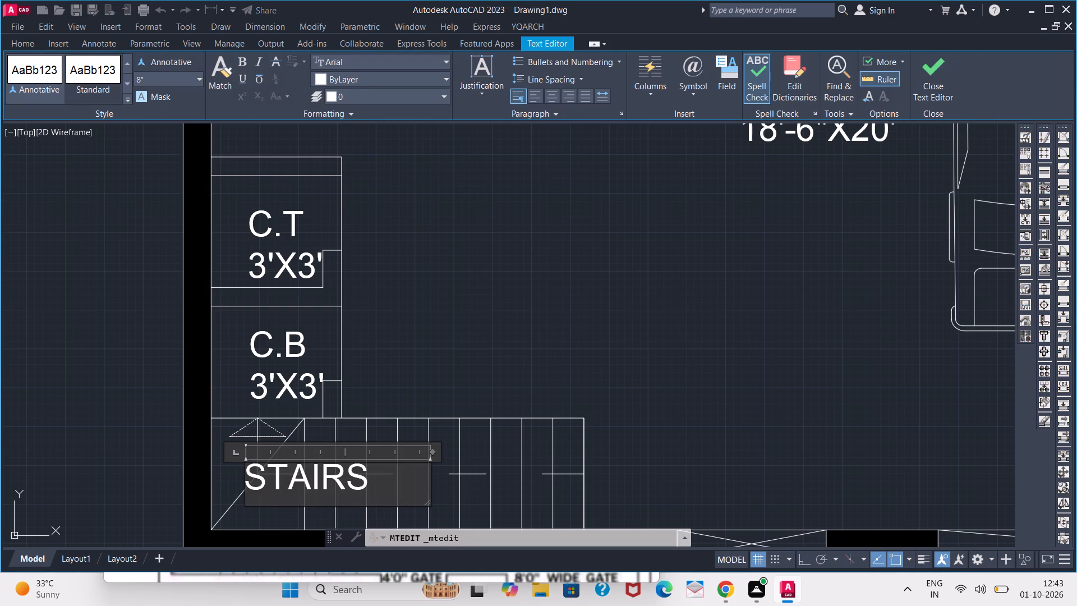
left_click(162, 455)
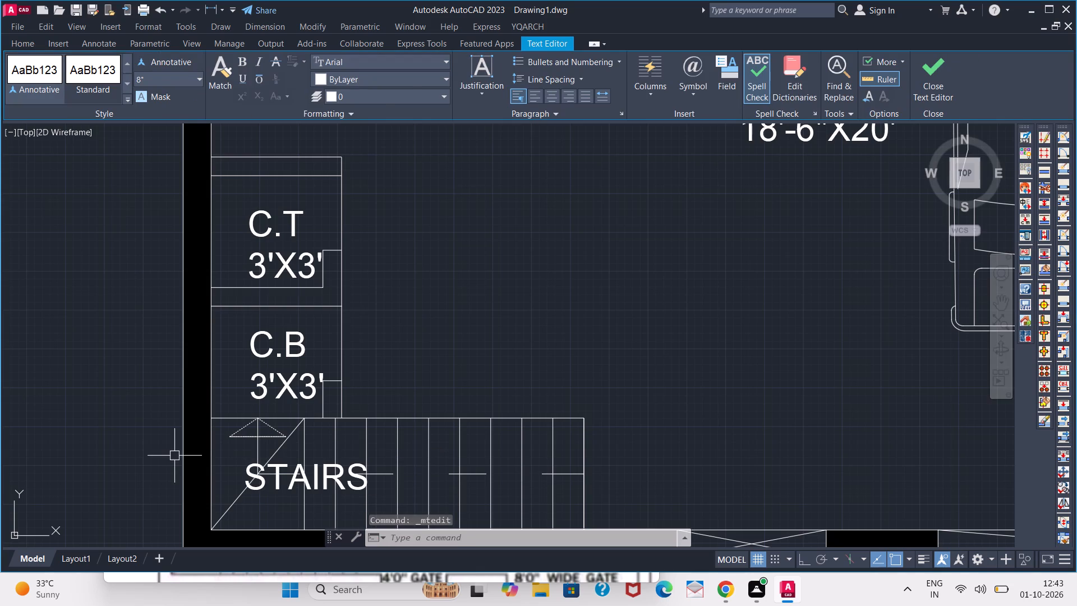
Move the BEDROOM1 label away from the bed, down toward the wall shared with the master bedroom.
scroll(303, 492, "down", 2)
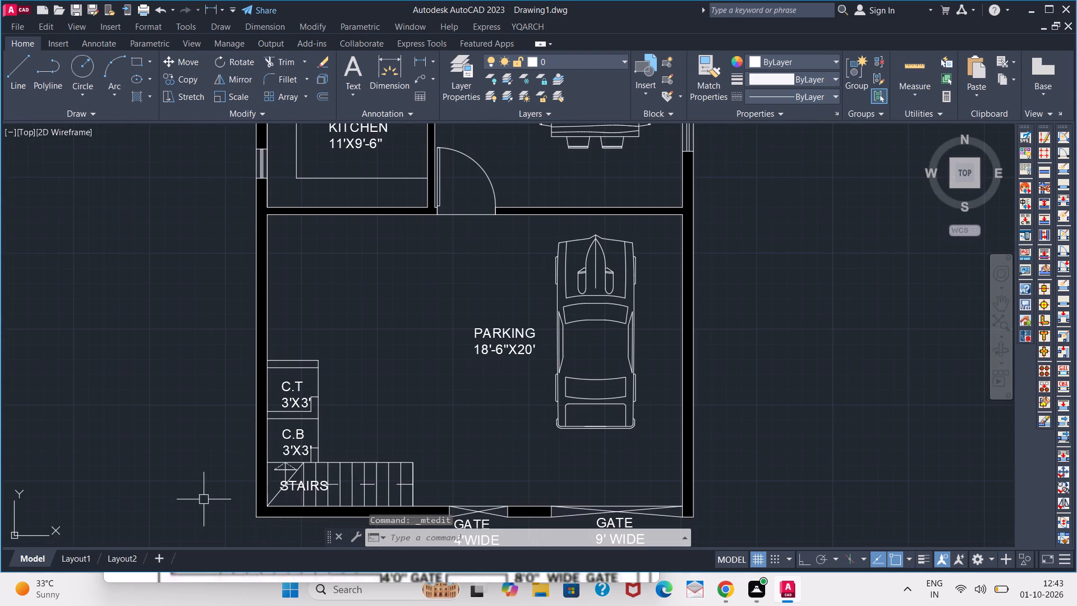
scroll(425, 490, "up", 1)
scroll(425, 490, "down", 3)
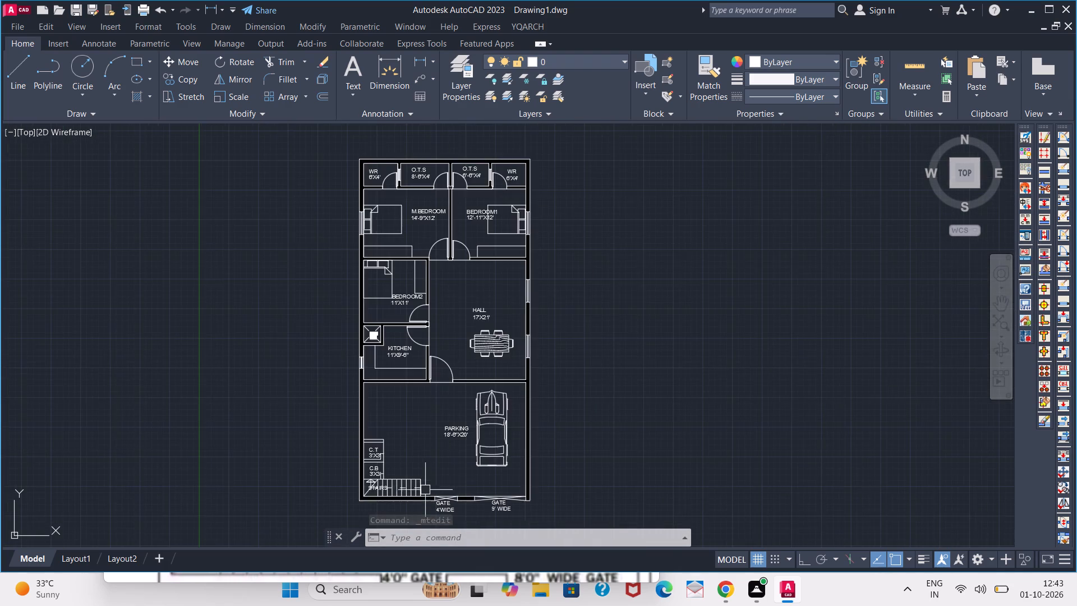
scroll(427, 485, "up", 1)
middle_click_drag(427, 454, 340, 474)
scroll(340, 474, "down", 2)
scroll(360, 364, "up", 1)
middle_click_drag(360, 363, 357, 360)
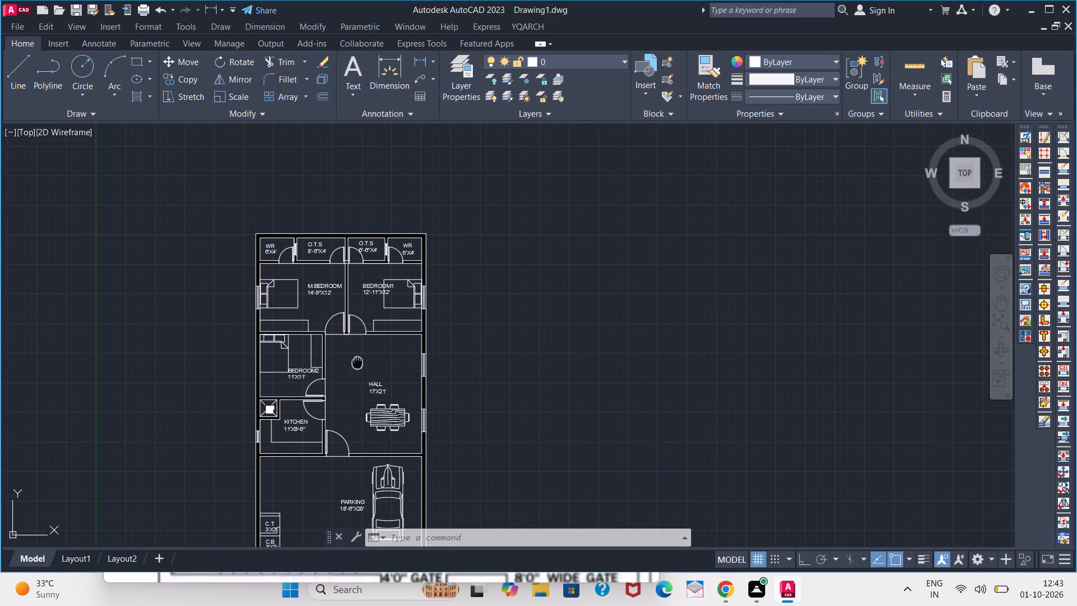
middle_click_drag(357, 360, 361, 312)
scroll(370, 254, "up", 2)
left_click(376, 218)
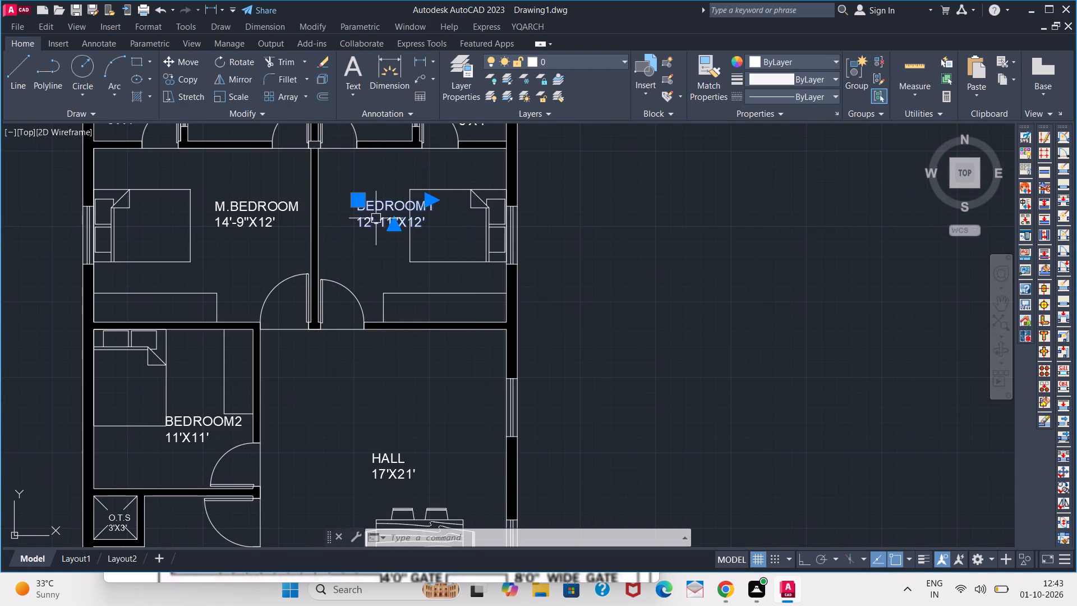
left_click_drag(391, 215, 363, 232)
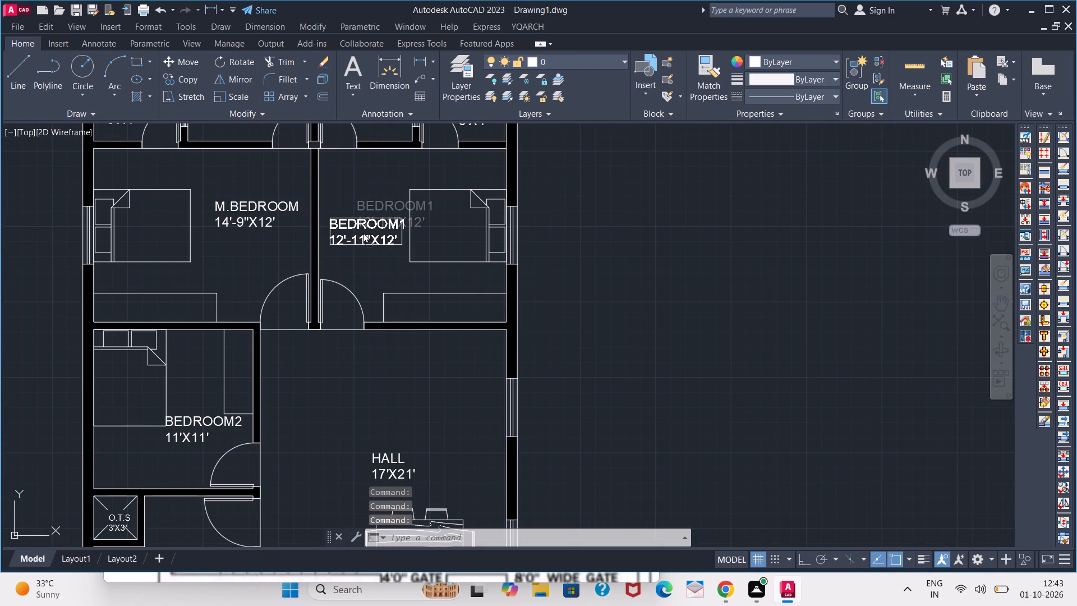
left_click_drag(363, 232, 363, 229)
Move the M.BEDROOM label slightly down so it lines up with the BEDROOM1 label.
left_click_drag(238, 206, 240, 212)
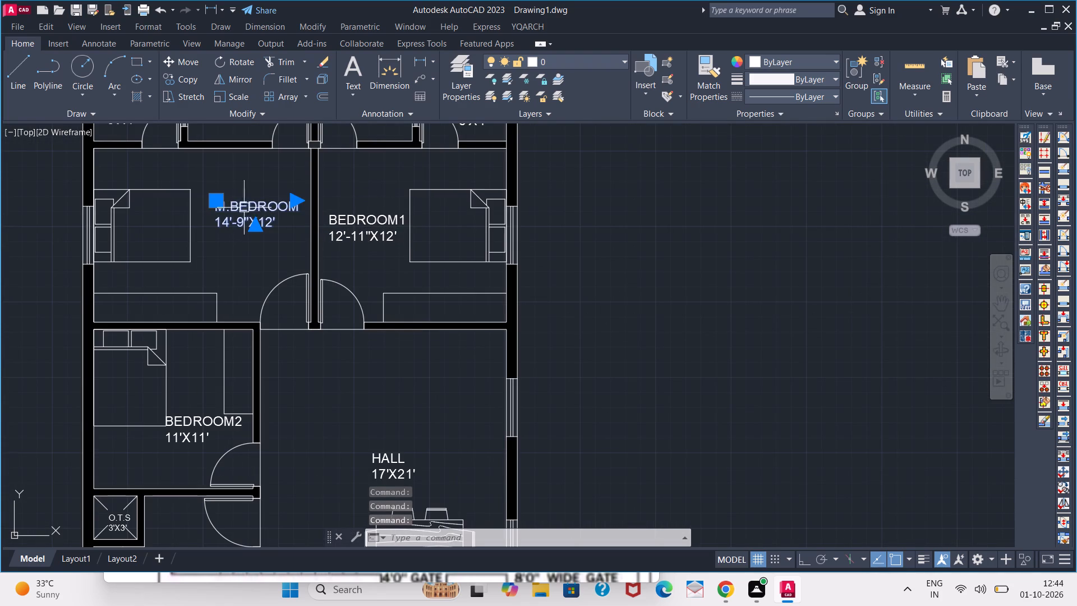
left_click_drag(251, 197, 253, 212)
left_click_drag(253, 206, 253, 228)
left_click_drag(253, 228, 253, 229)
left_click_drag(255, 206, 257, 225)
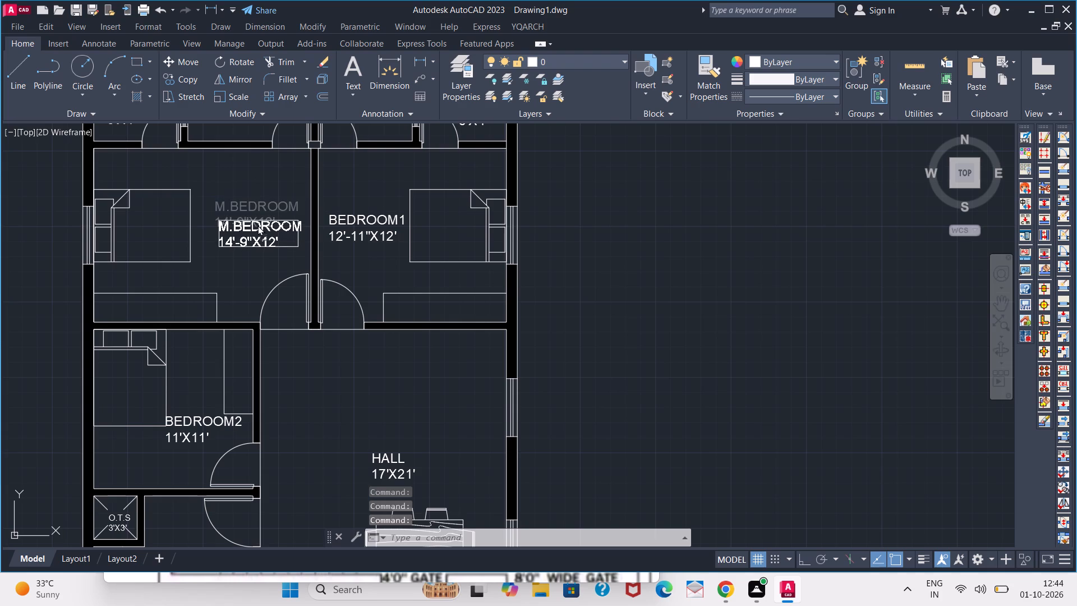
left_click_drag(257, 225, 251, 220)
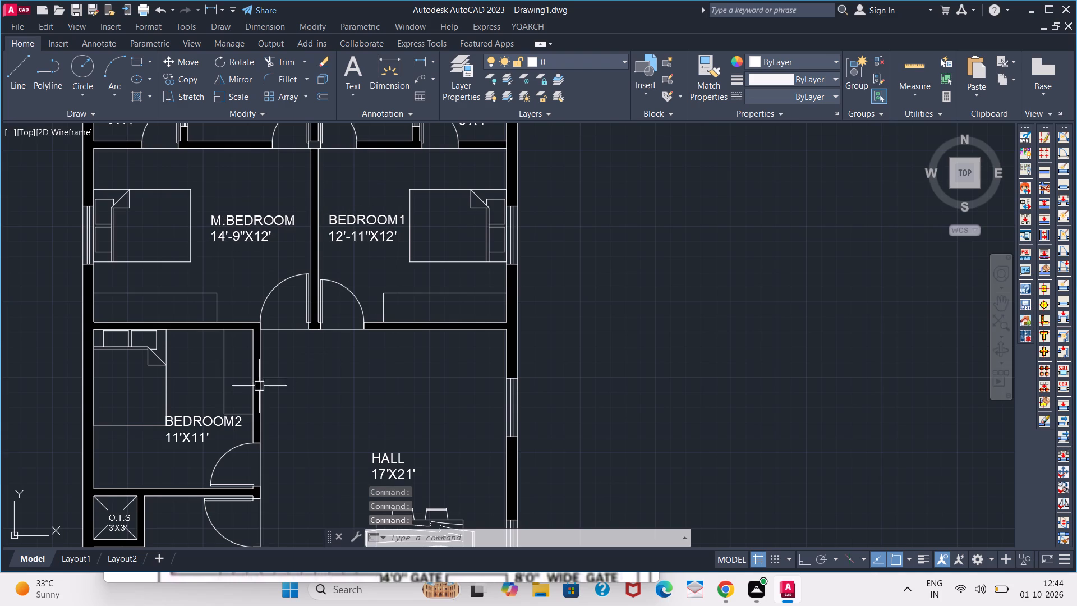
Move the BEDROOM2 label clear of the bed into the free floor area below it.
left_click(200, 417)
left_click_drag(202, 420, 168, 449)
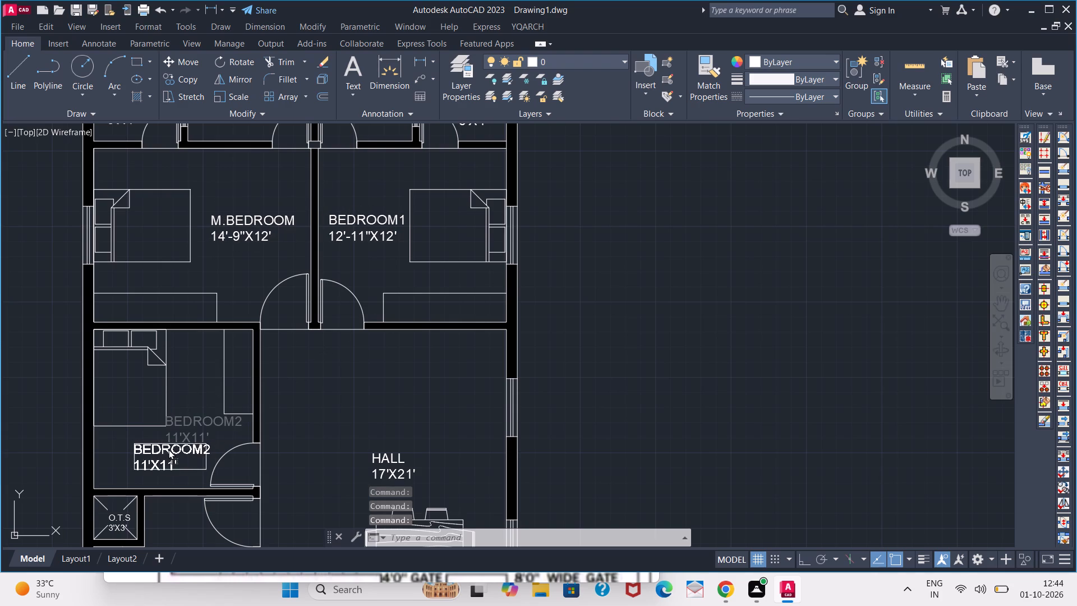
left_click_drag(168, 449, 154, 446)
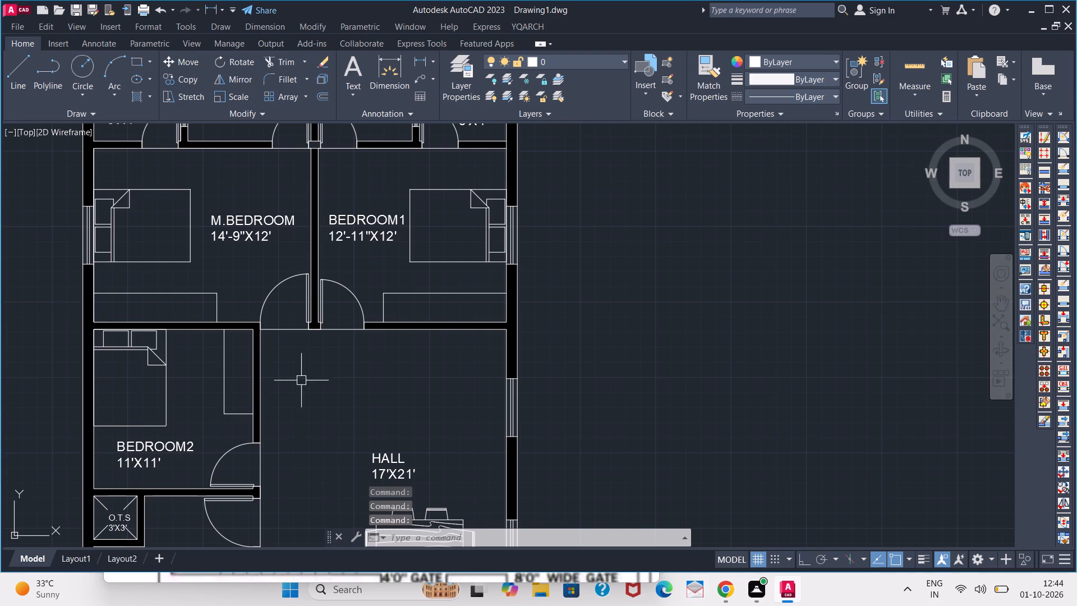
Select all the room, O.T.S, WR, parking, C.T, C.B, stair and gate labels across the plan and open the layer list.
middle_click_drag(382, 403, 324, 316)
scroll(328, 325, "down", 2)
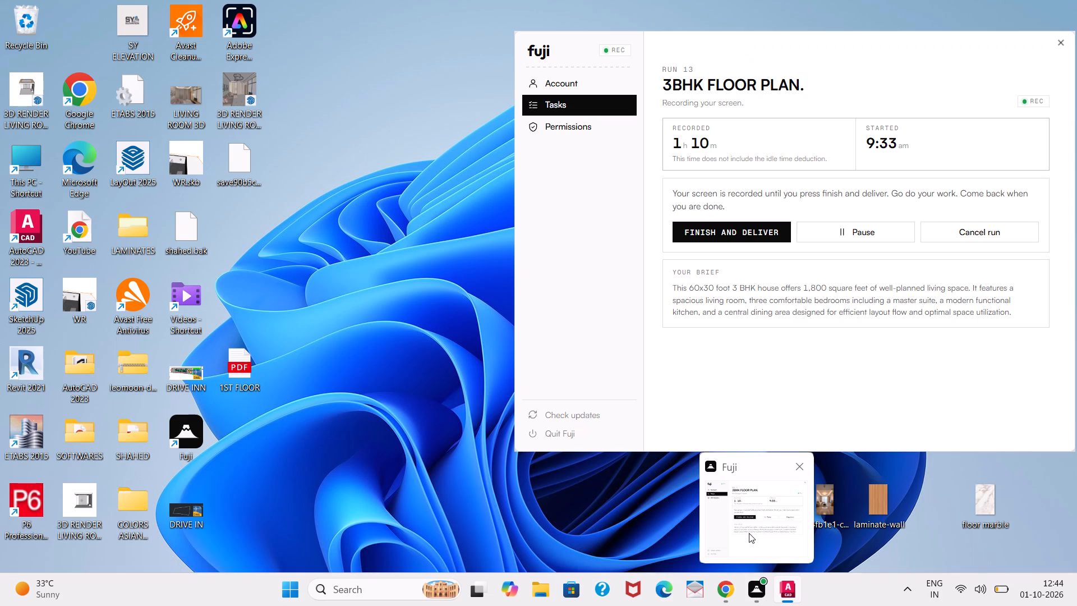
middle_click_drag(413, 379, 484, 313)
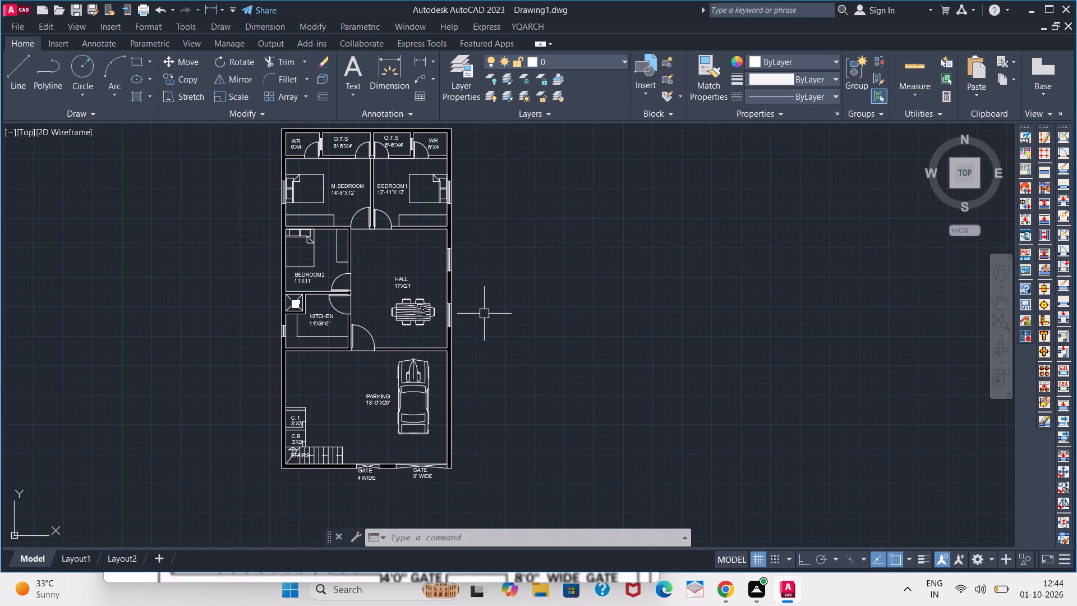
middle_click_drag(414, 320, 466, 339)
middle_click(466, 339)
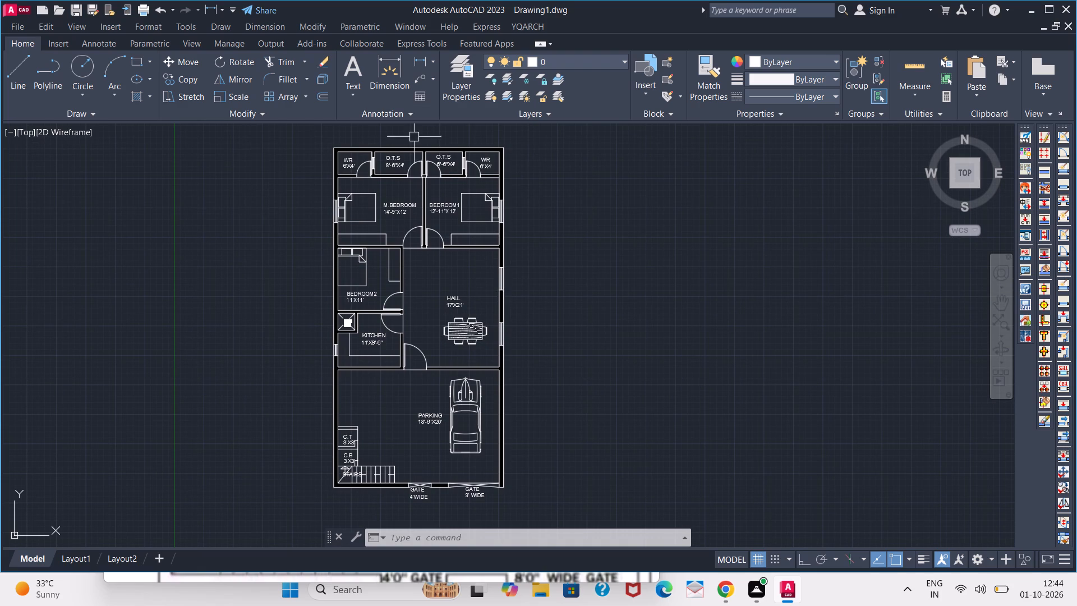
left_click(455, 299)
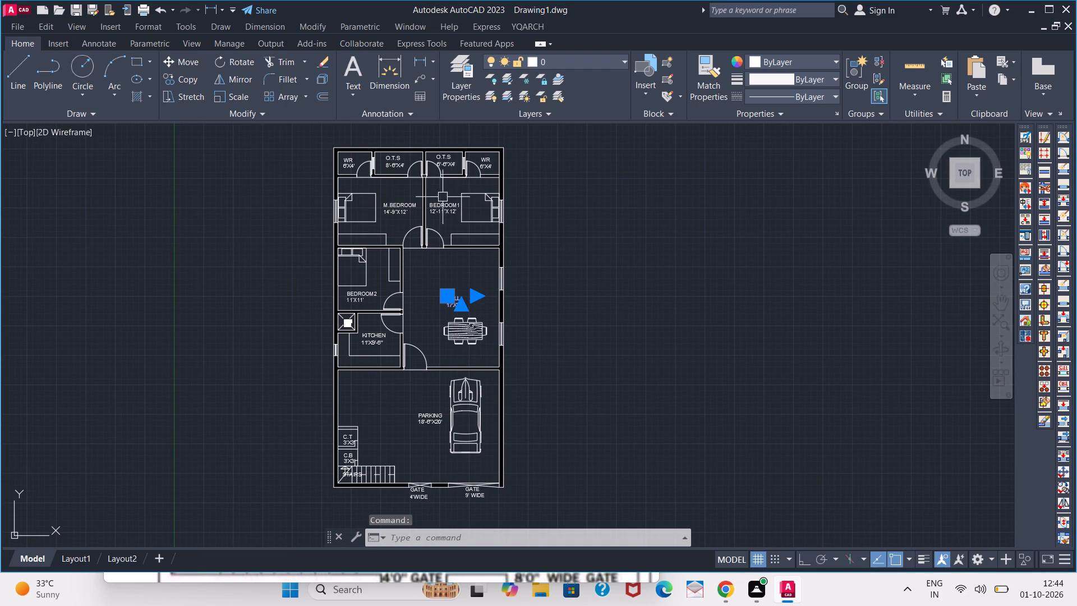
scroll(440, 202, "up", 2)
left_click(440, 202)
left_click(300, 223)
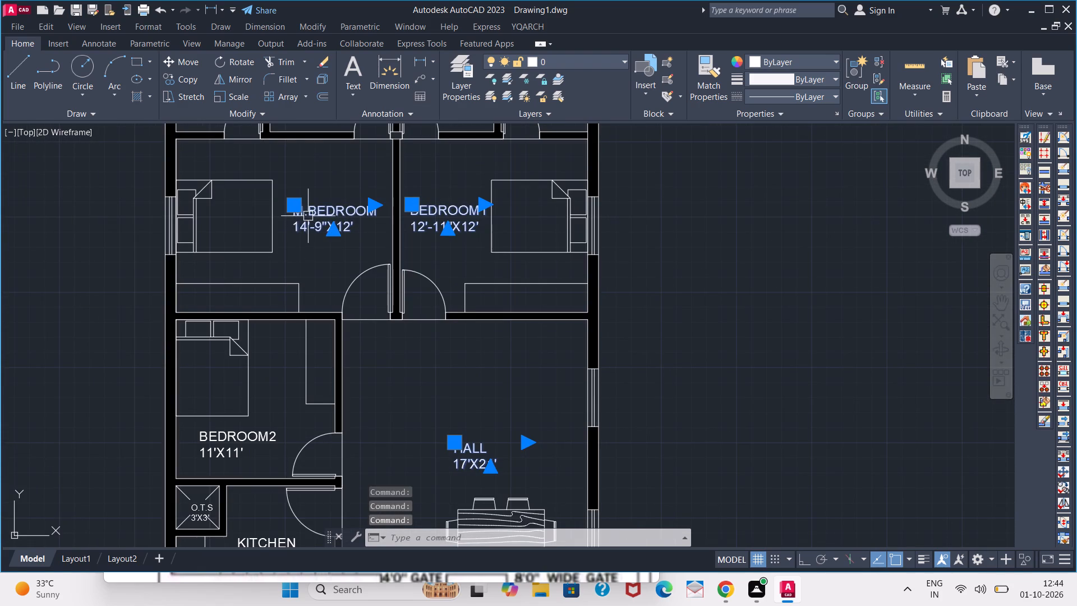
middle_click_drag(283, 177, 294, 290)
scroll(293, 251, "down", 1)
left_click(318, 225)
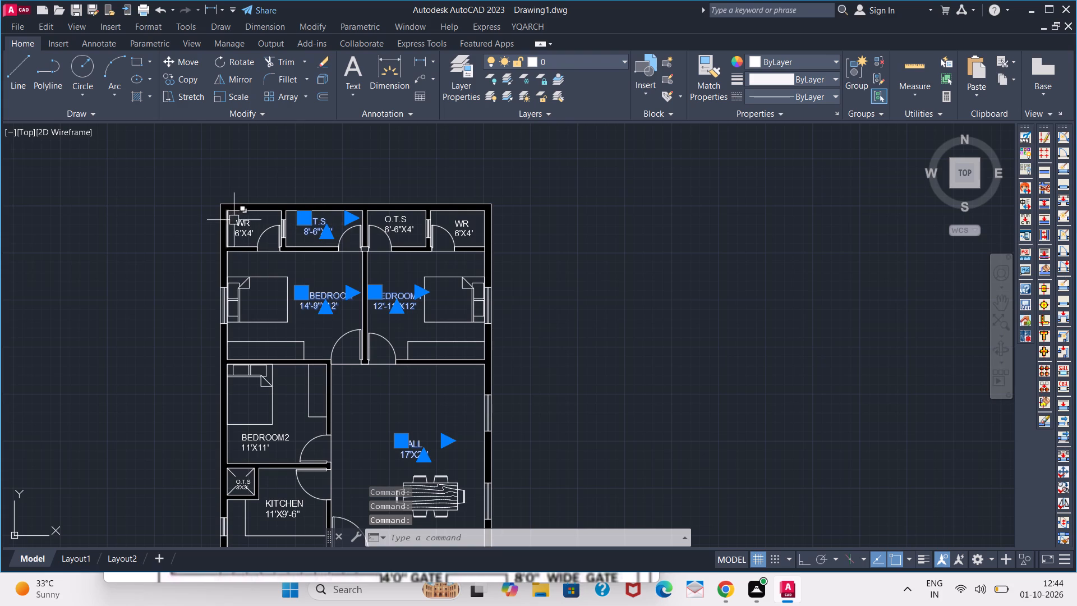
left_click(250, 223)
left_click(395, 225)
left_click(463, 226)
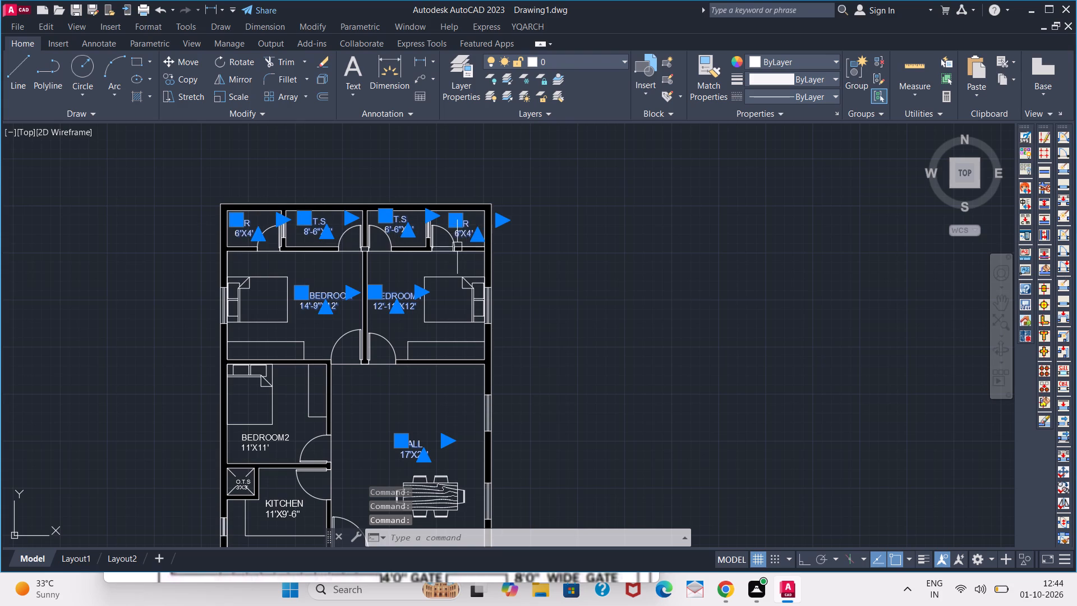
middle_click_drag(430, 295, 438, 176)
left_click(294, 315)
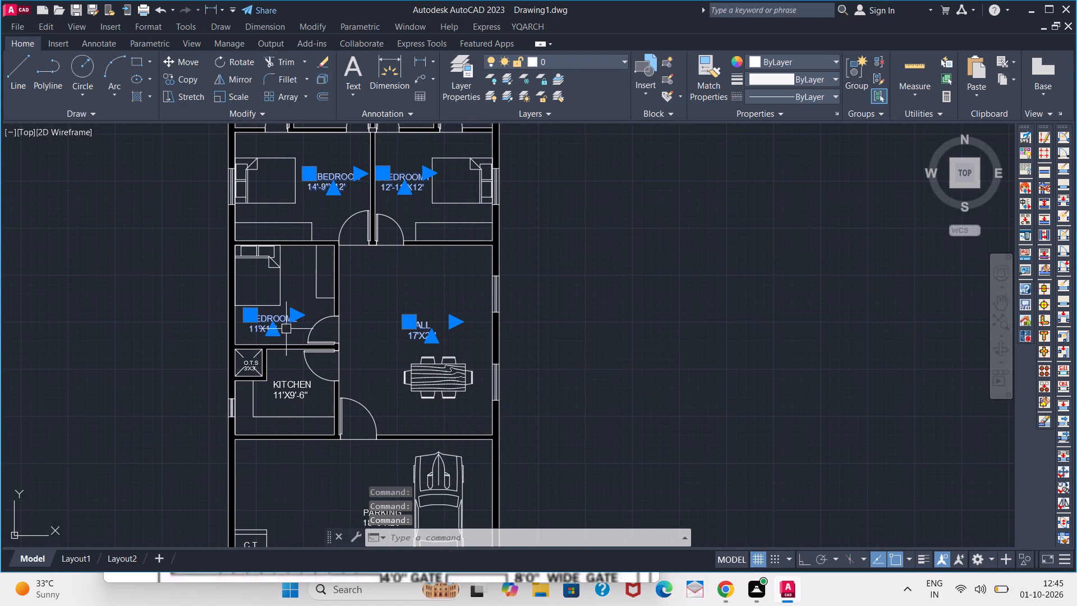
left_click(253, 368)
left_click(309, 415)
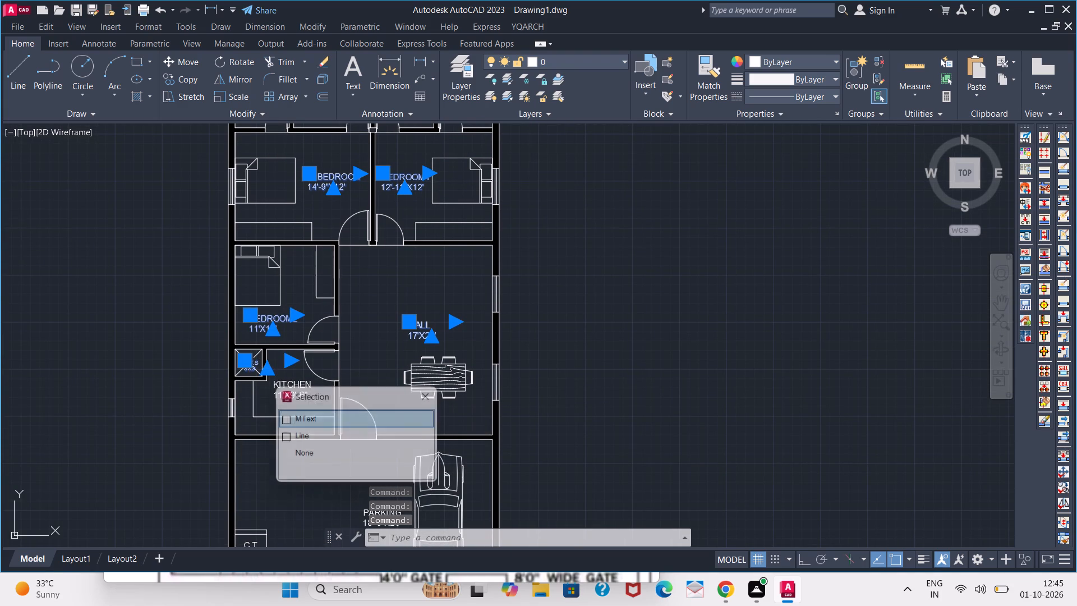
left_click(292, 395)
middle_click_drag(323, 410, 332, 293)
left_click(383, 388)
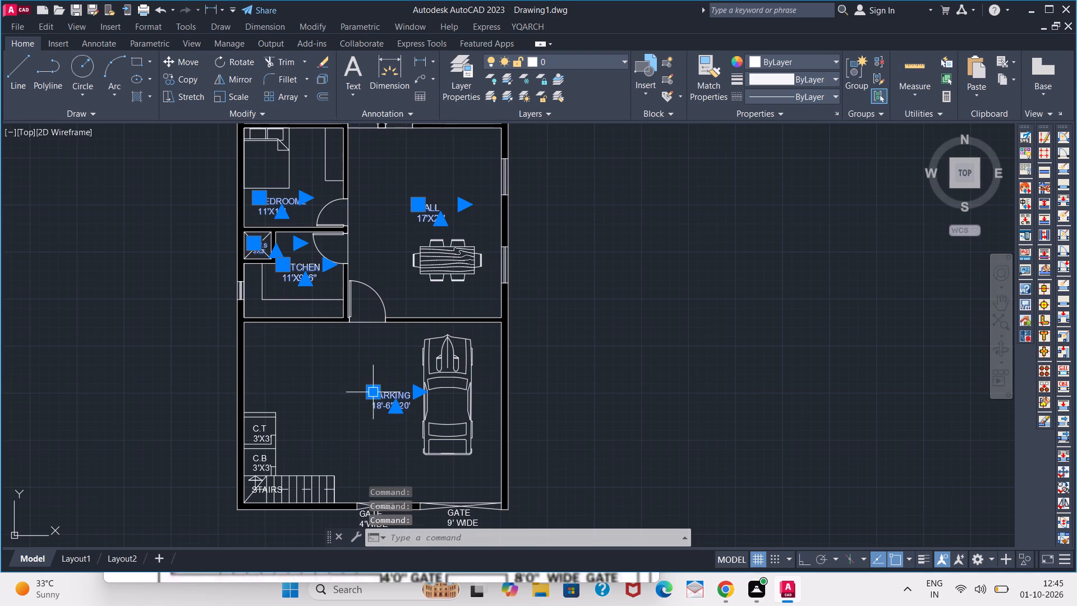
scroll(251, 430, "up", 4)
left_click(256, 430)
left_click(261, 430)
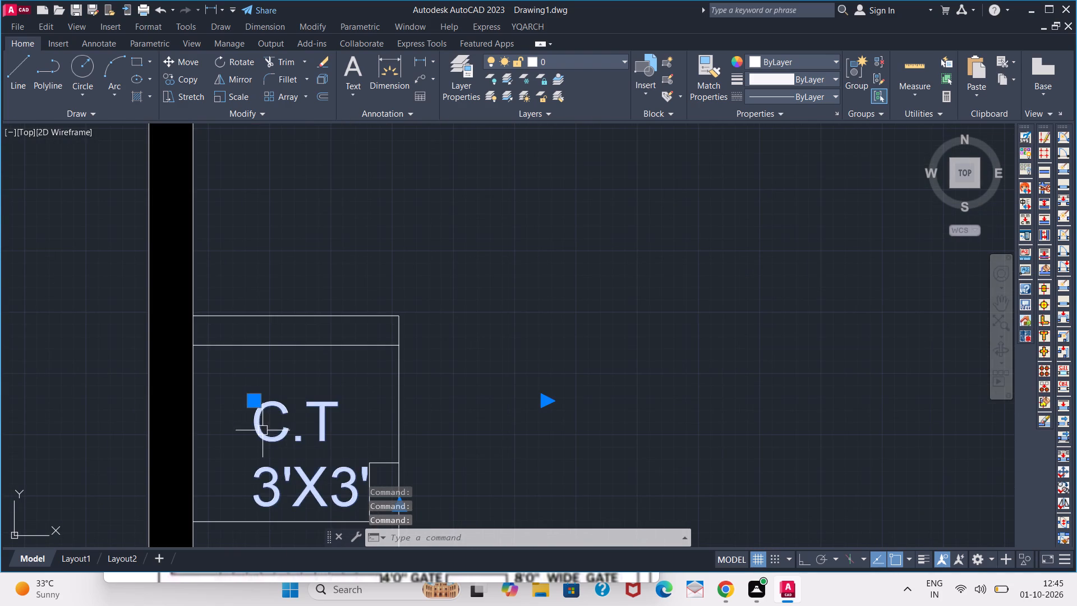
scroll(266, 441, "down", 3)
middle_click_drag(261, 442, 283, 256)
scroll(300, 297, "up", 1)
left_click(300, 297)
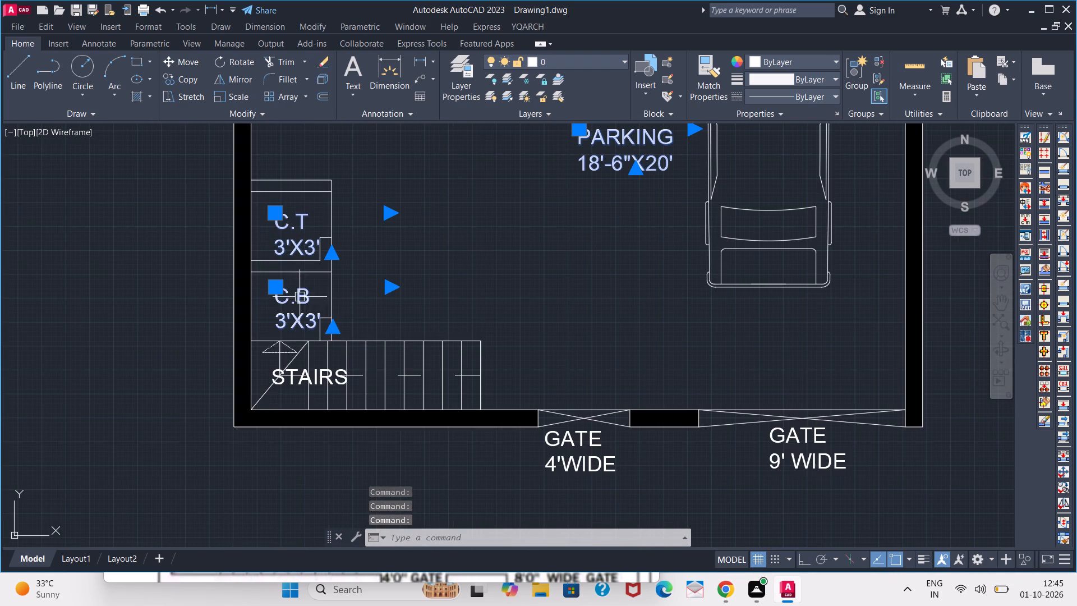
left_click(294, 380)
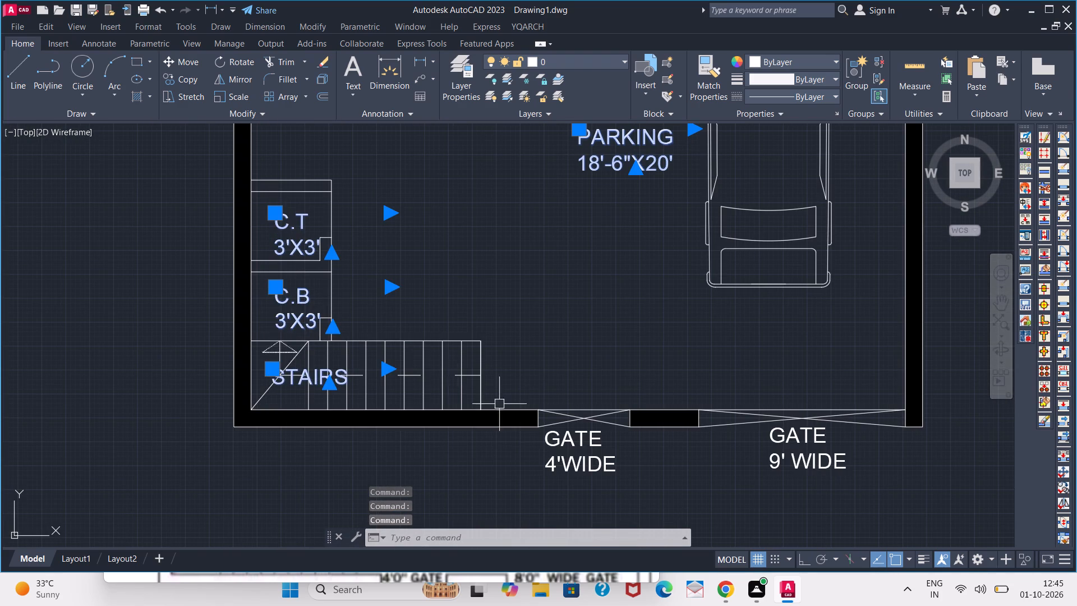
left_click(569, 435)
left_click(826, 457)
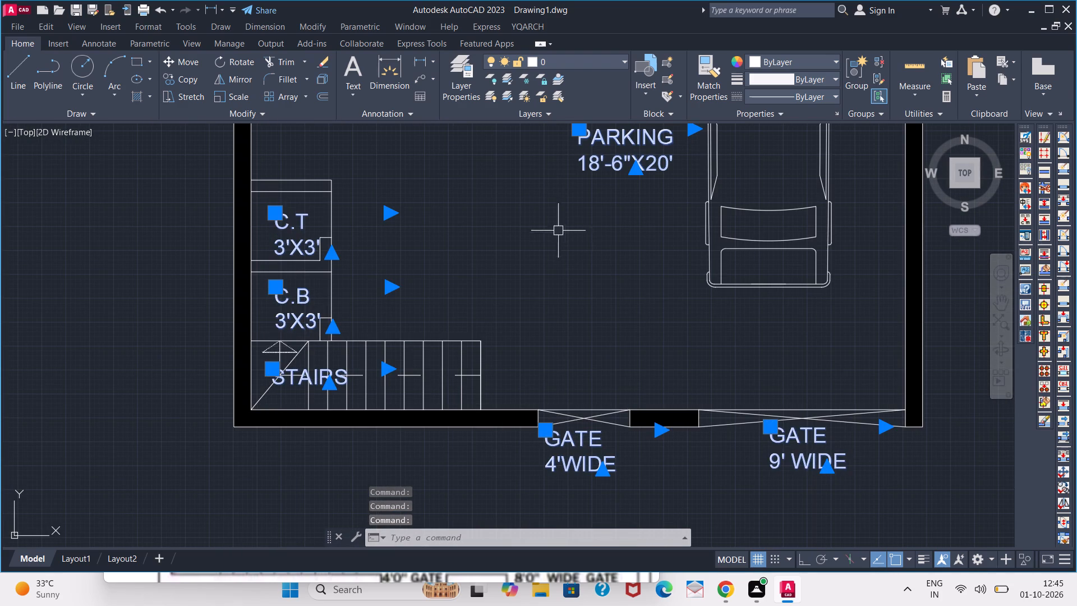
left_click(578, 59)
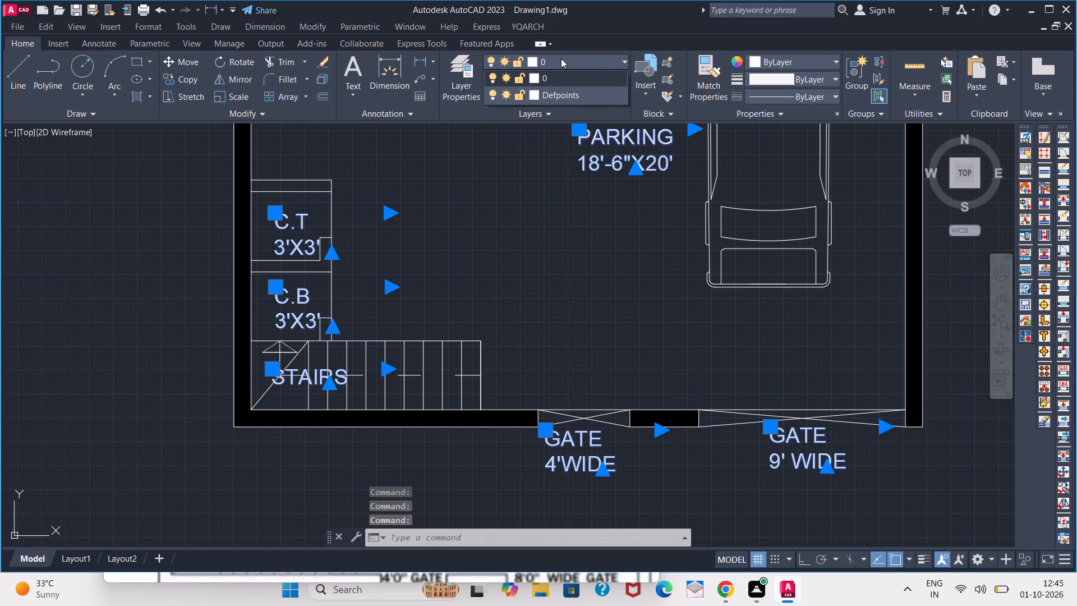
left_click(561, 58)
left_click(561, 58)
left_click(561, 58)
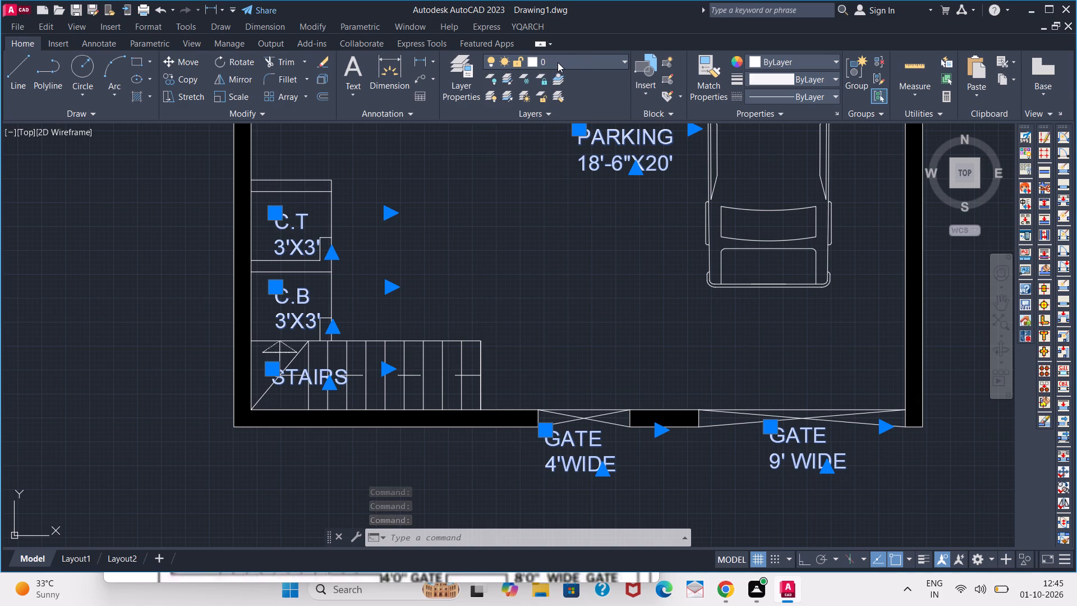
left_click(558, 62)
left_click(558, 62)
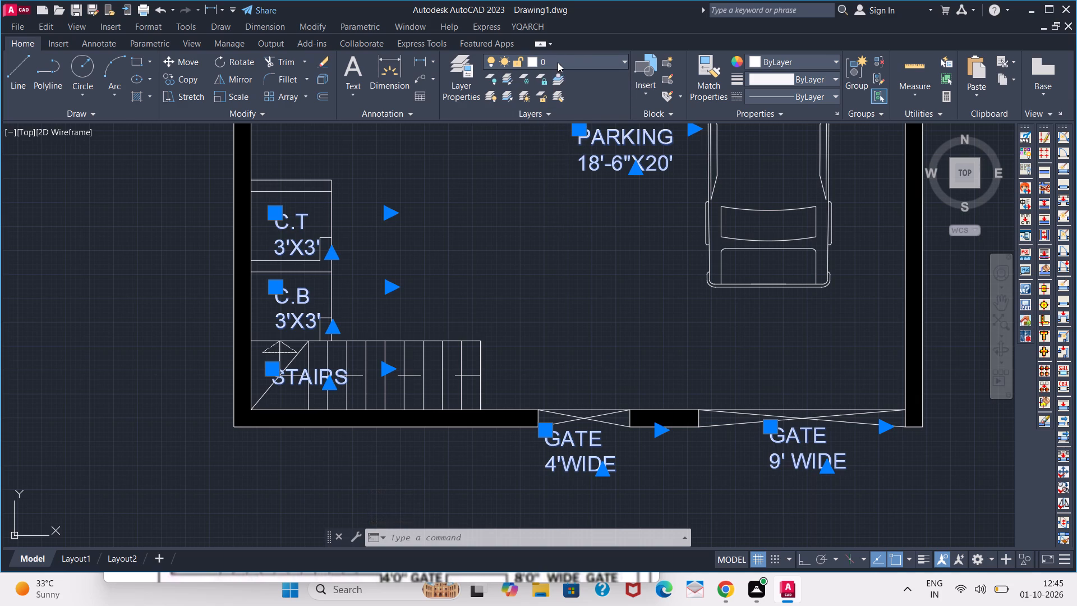
Create a new layer named TEXT.
left_click(465, 80)
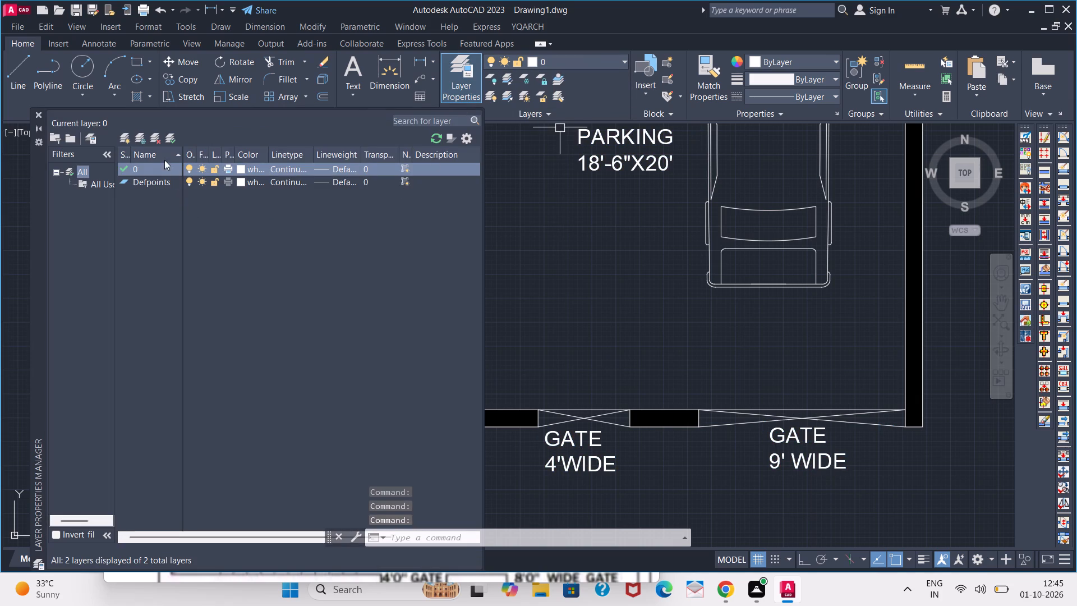
left_click(126, 137)
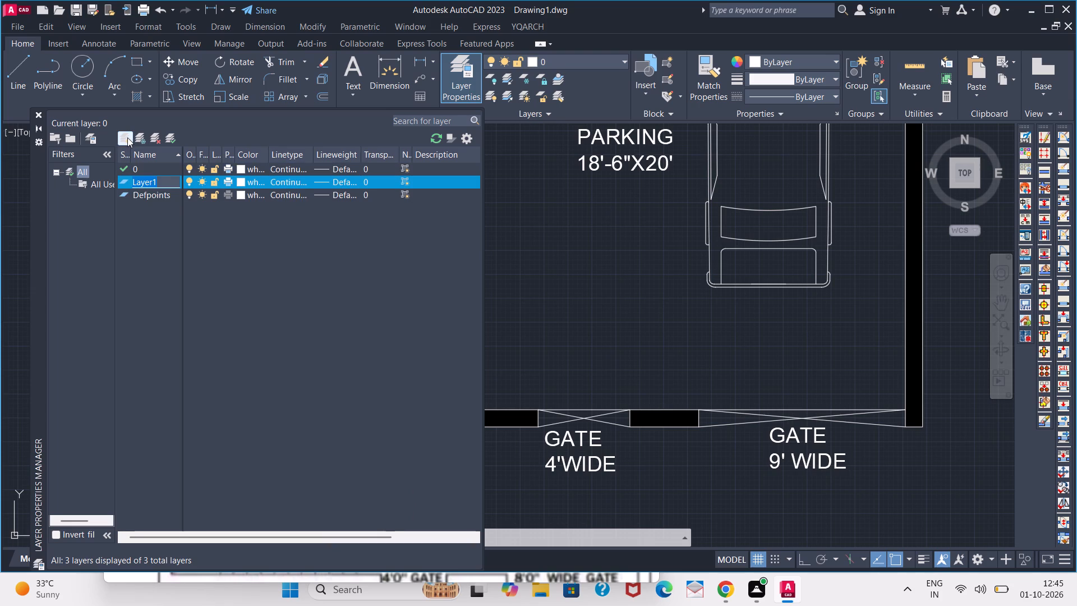
key("BackSpace")
type("TEXT")
key("Return")
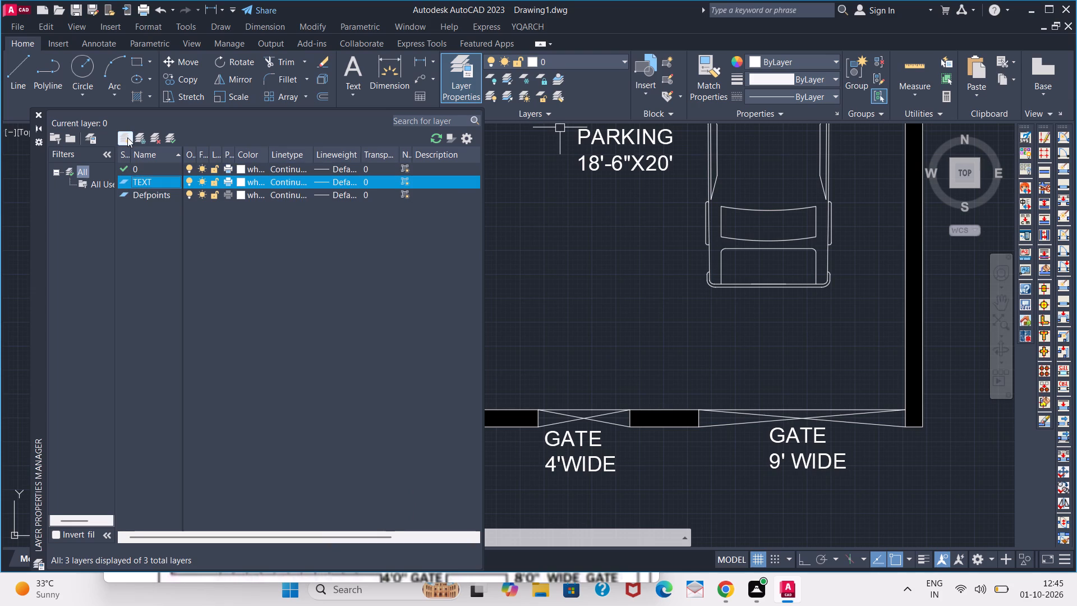
left_click(528, 244)
left_click(519, 177)
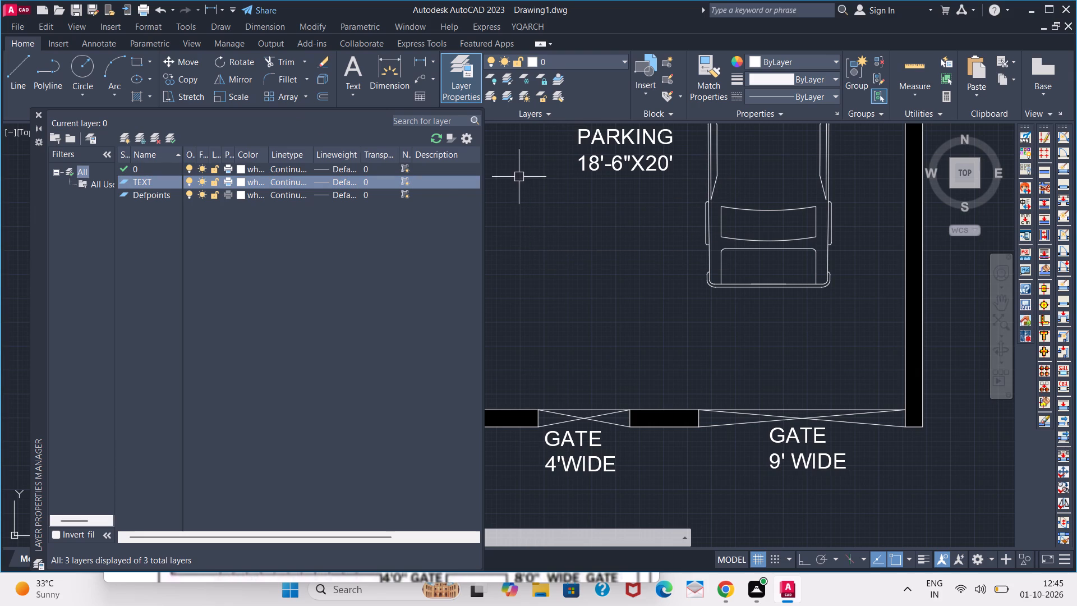
key("Escape")
Create a new layer named CAR.
left_click(126, 143)
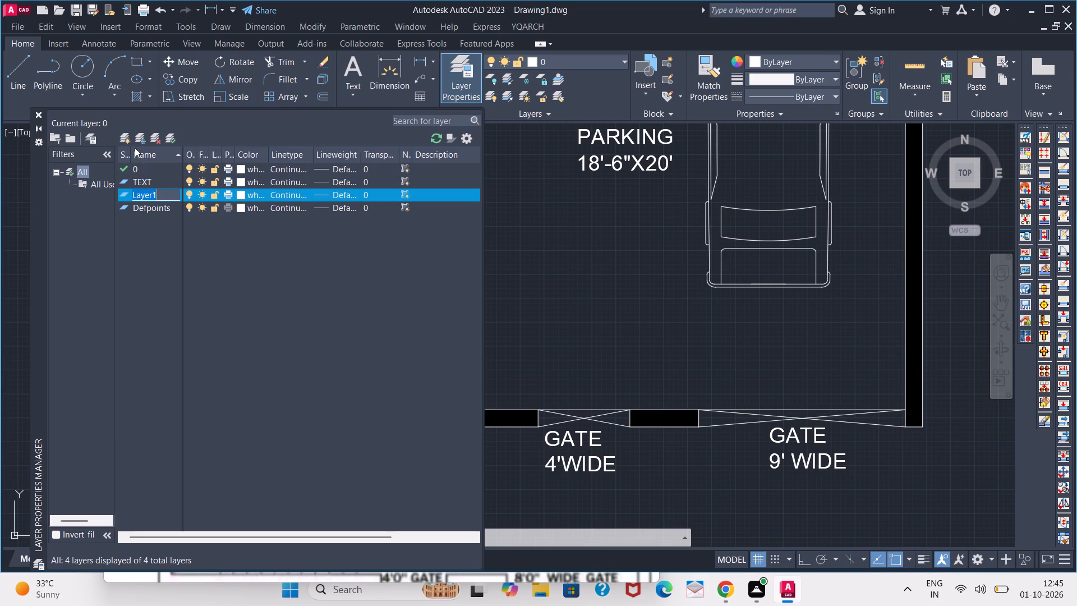
type("CAR")
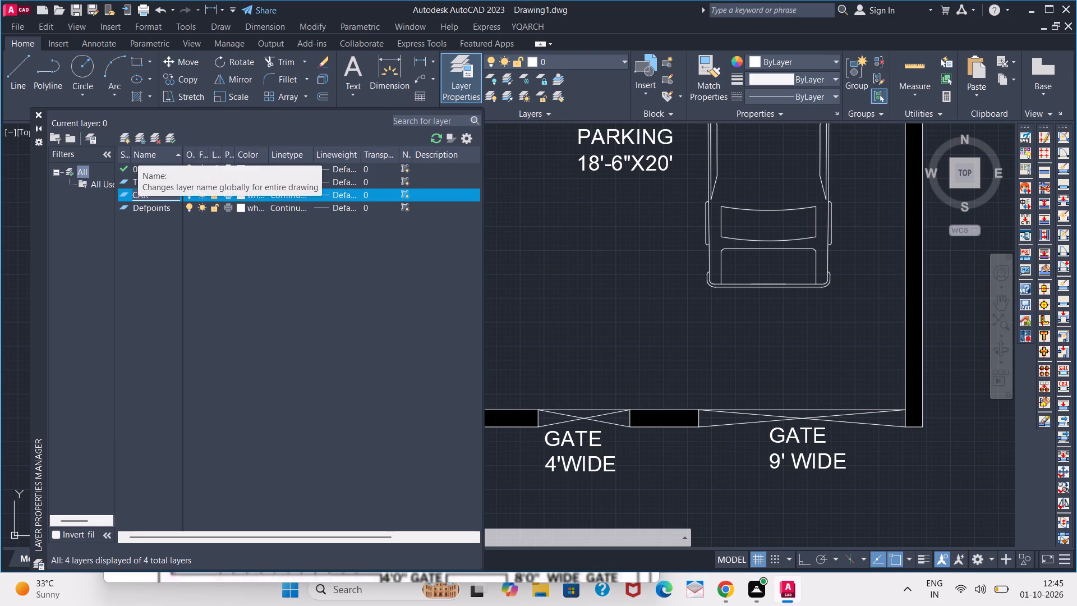
left_click(579, 308)
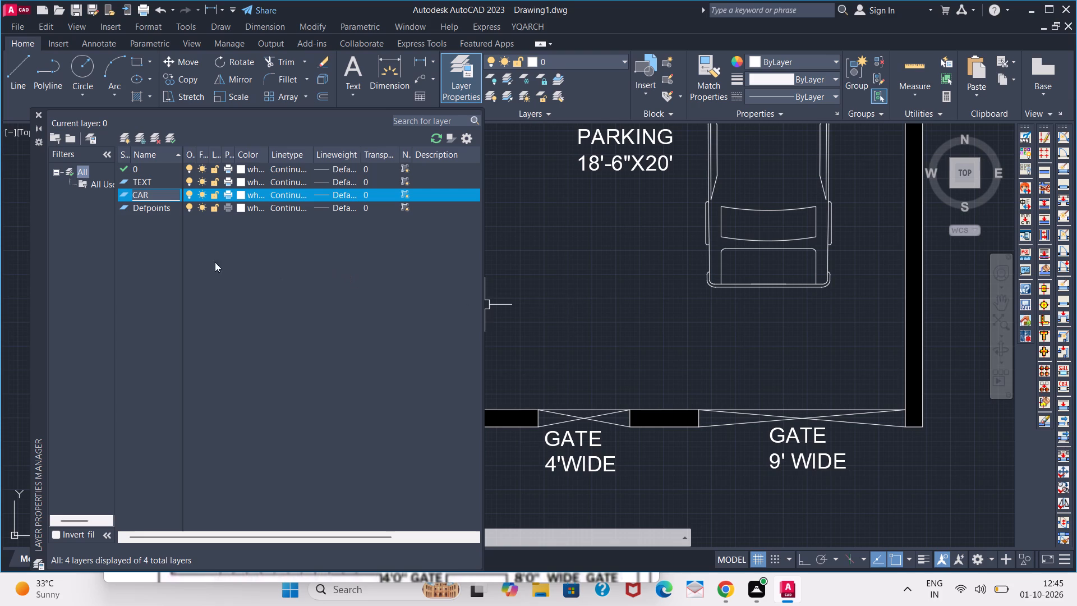
Create a new layer named DOOR and set its colour to magenta.
left_click(125, 138)
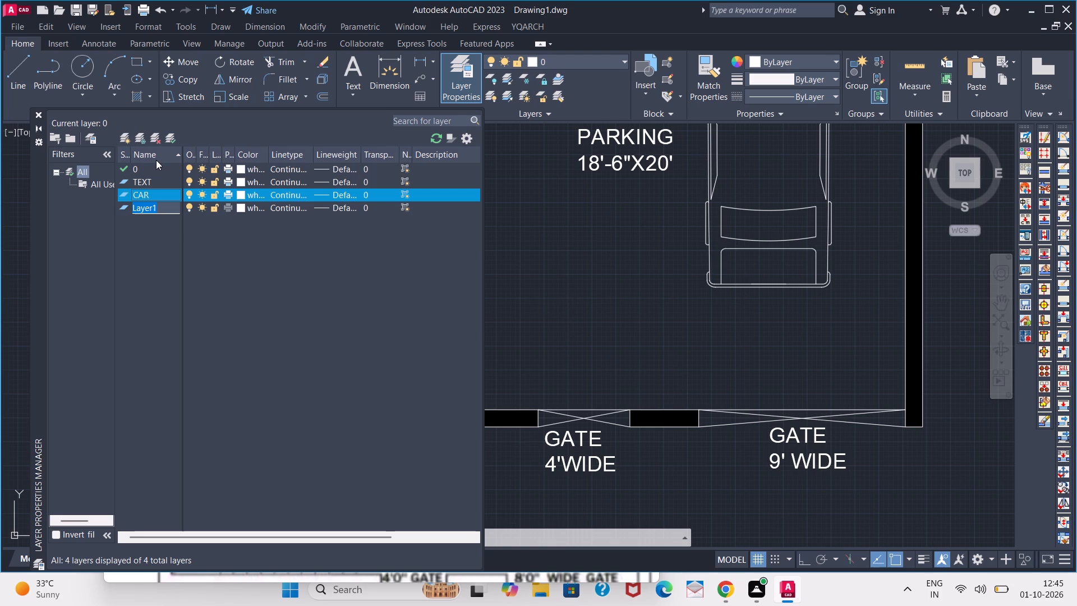
type("DOOR")
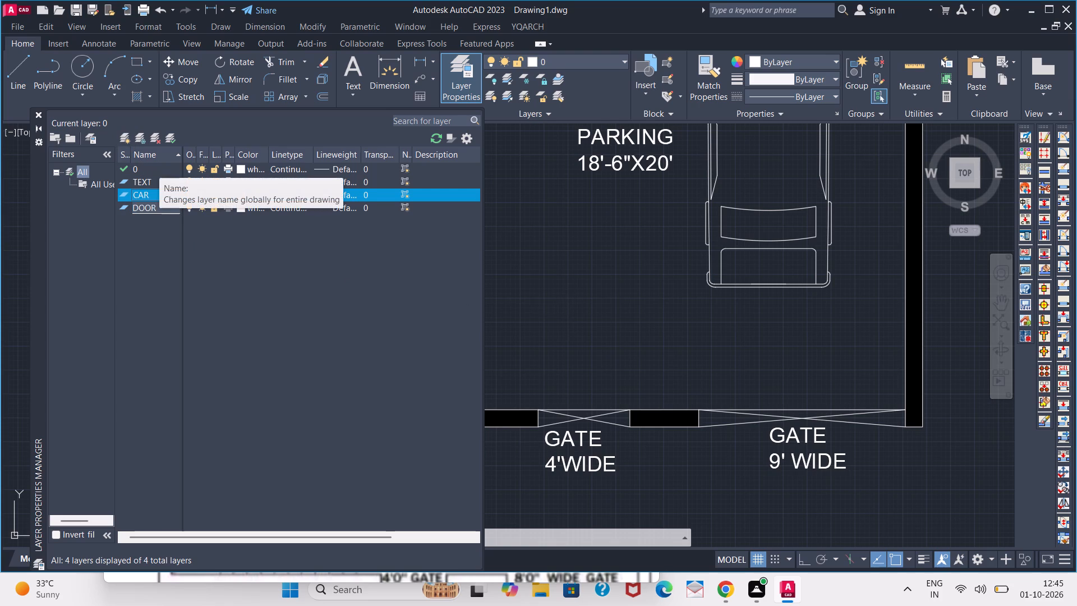
key("Return")
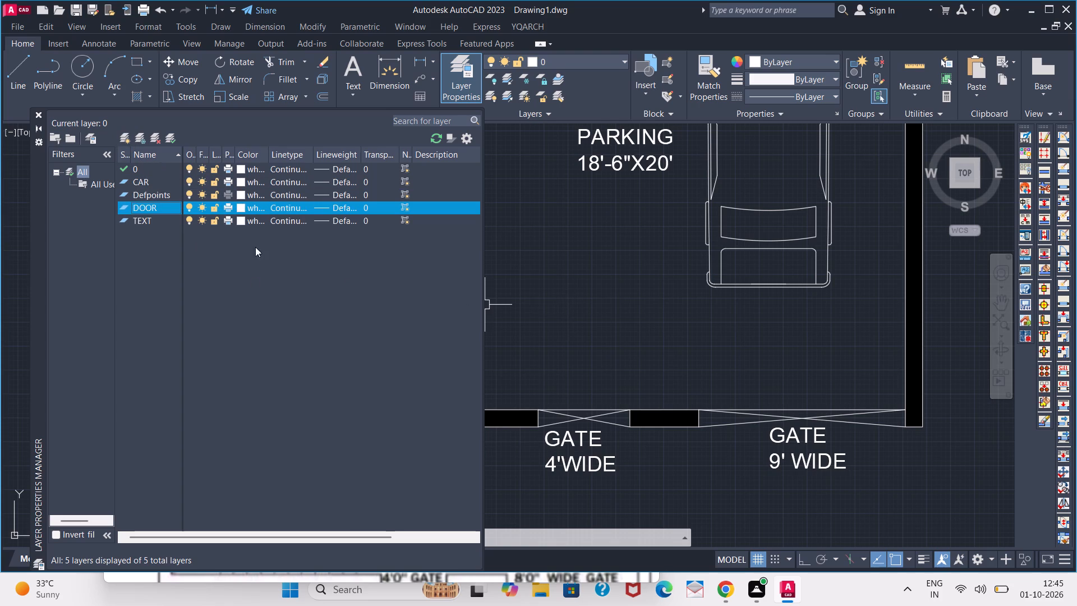
left_click(238, 208)
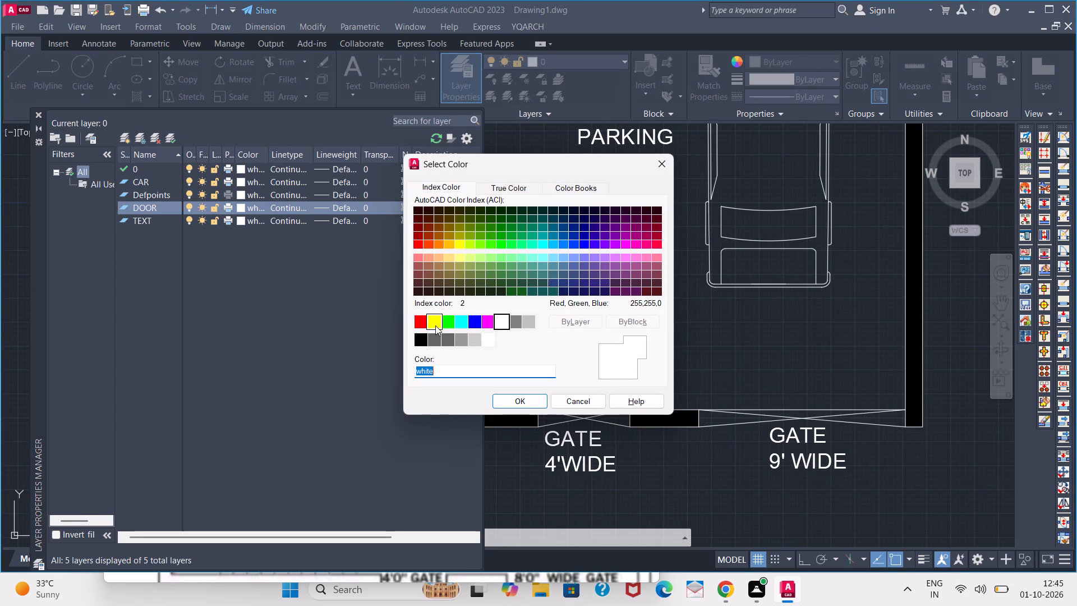
left_click(494, 324)
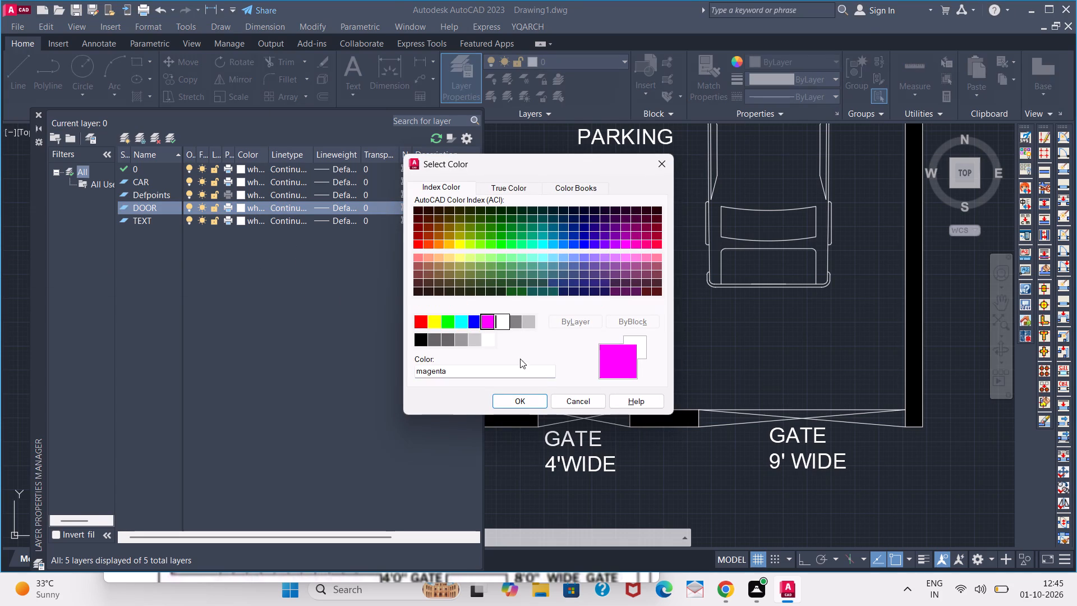
left_click(538, 407)
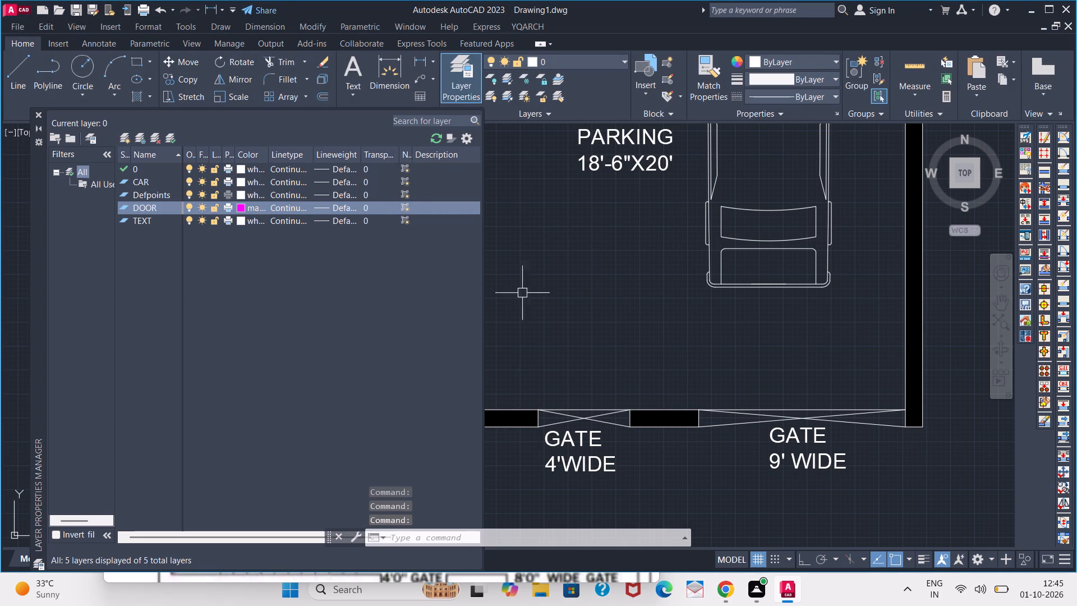
left_click(39, 114)
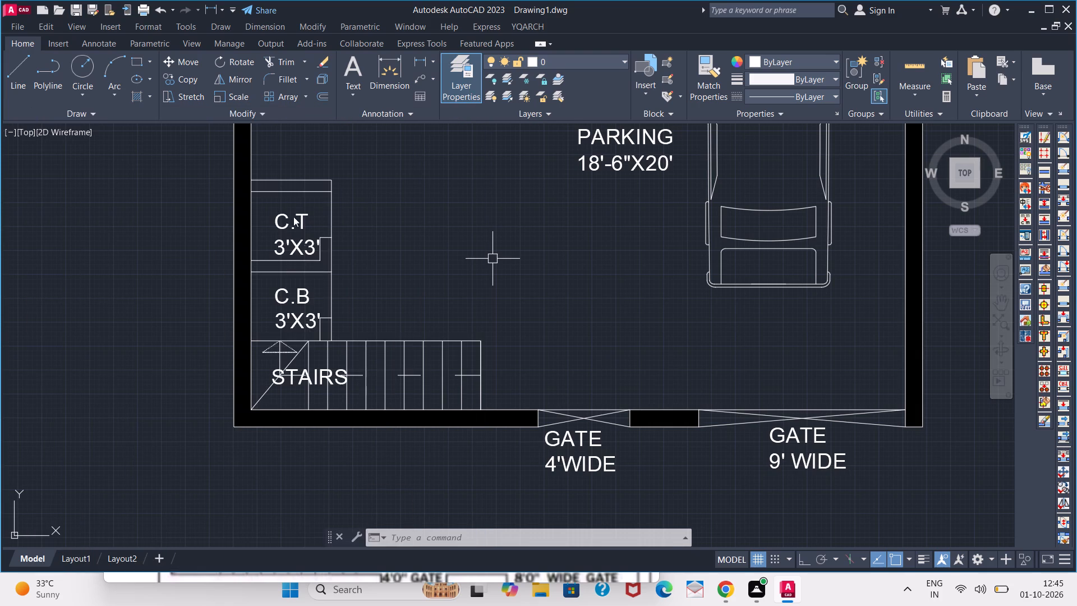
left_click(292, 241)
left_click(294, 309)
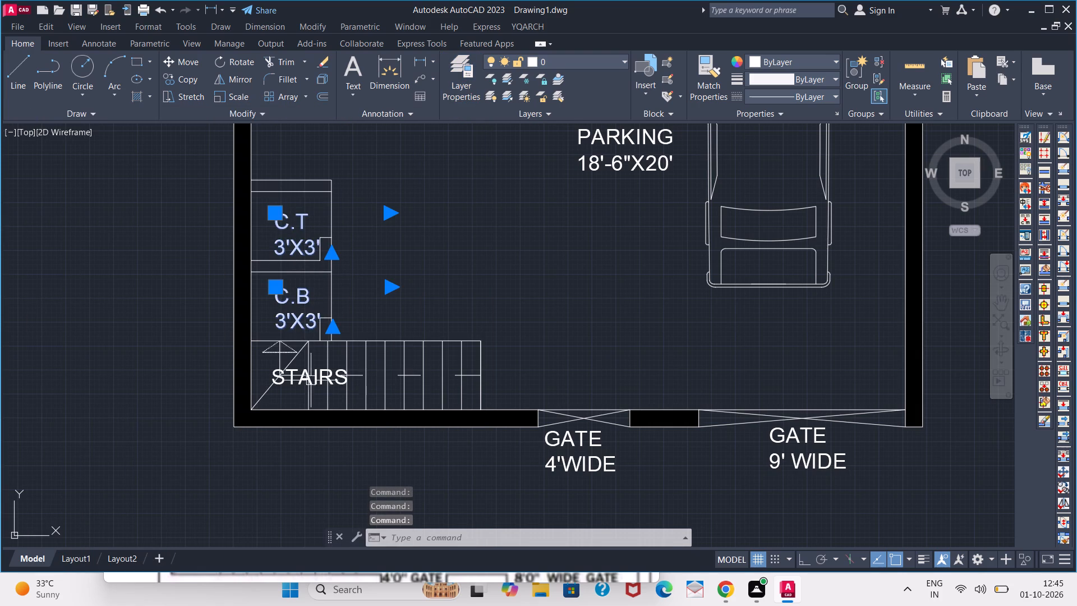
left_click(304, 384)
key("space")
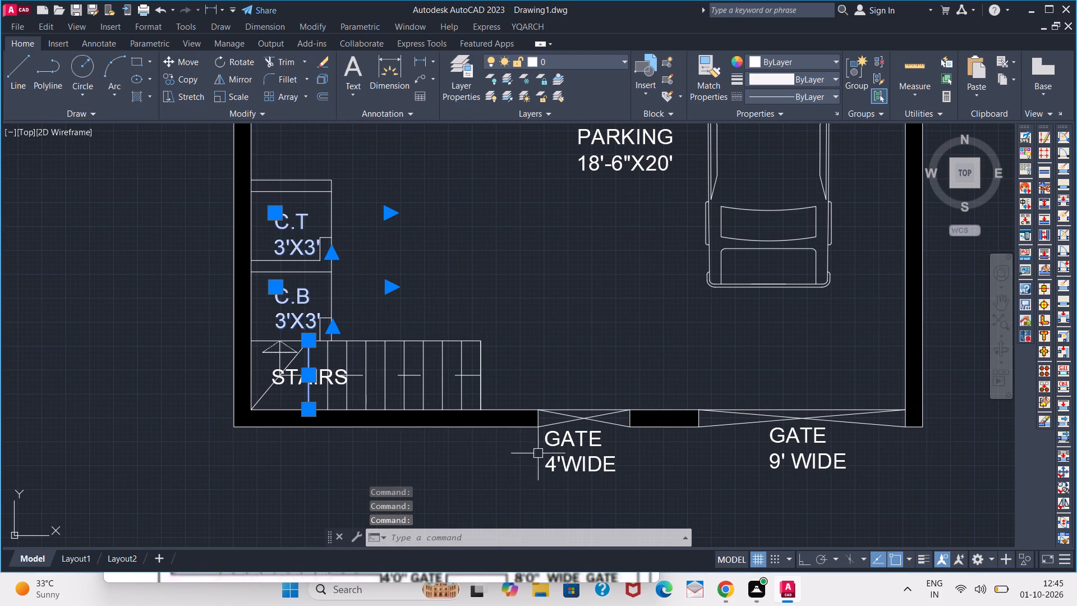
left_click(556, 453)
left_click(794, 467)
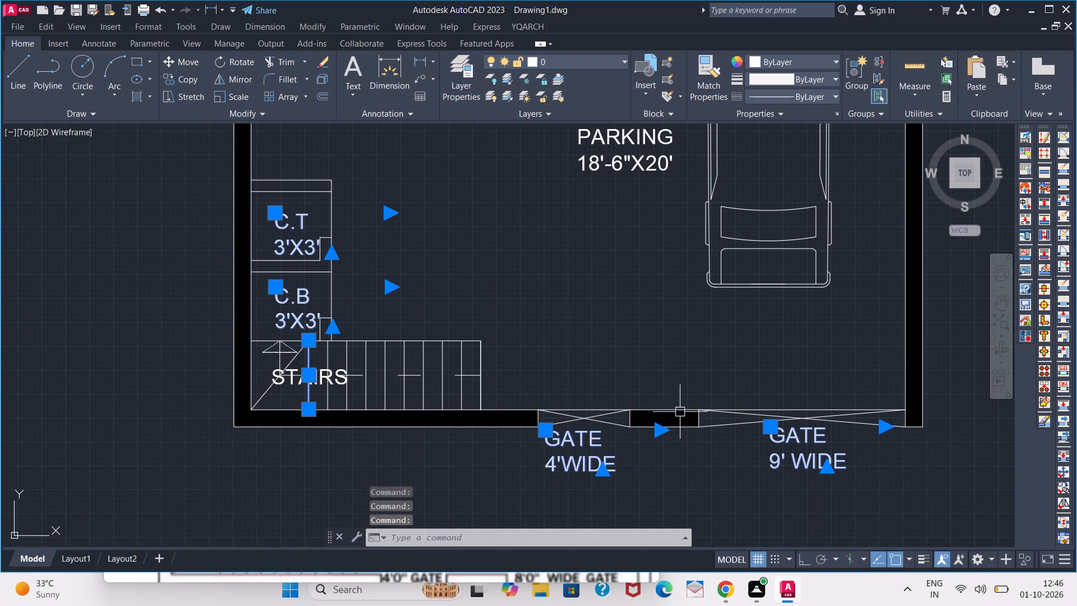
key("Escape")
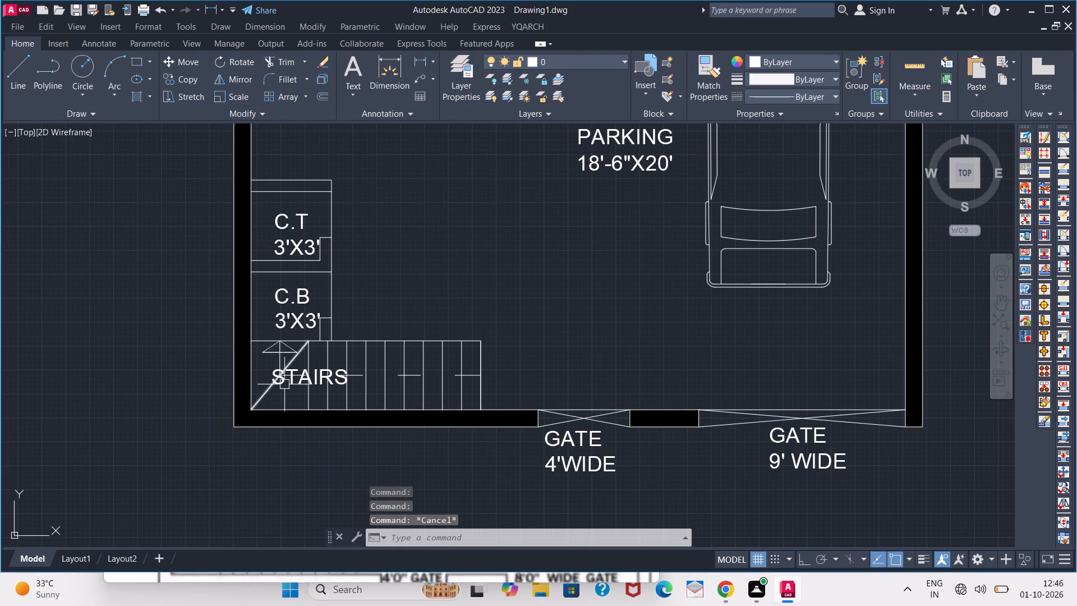
Move all the room, O.T.S, WR, parking, C.T, C.B, stairs and gate labels across the plan to the TEXT layer.
left_click(286, 384)
left_click(290, 304)
left_click(297, 246)
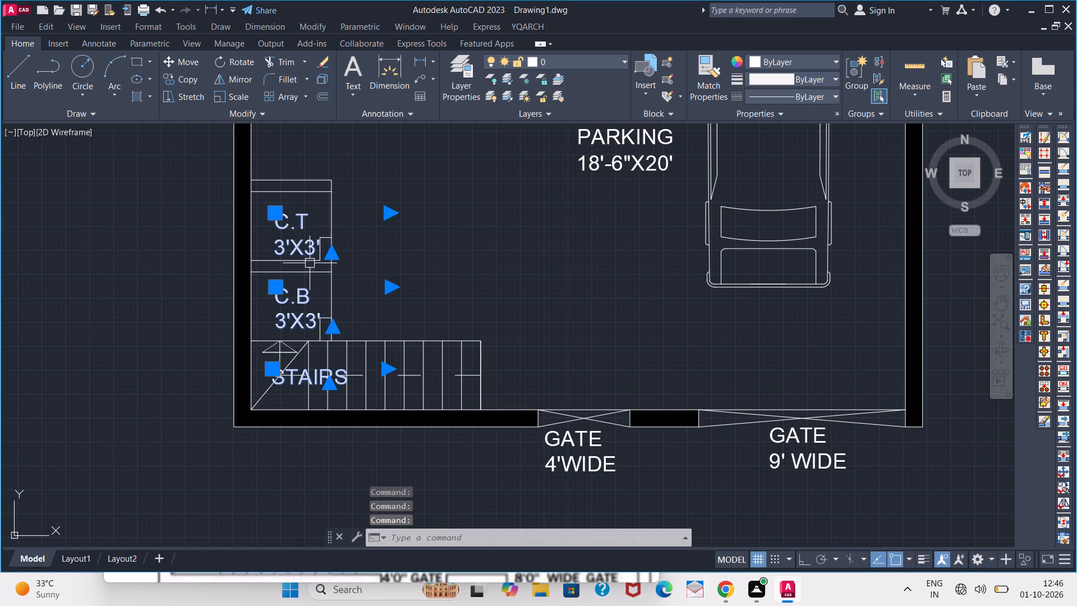
left_click(582, 437)
left_click(768, 441)
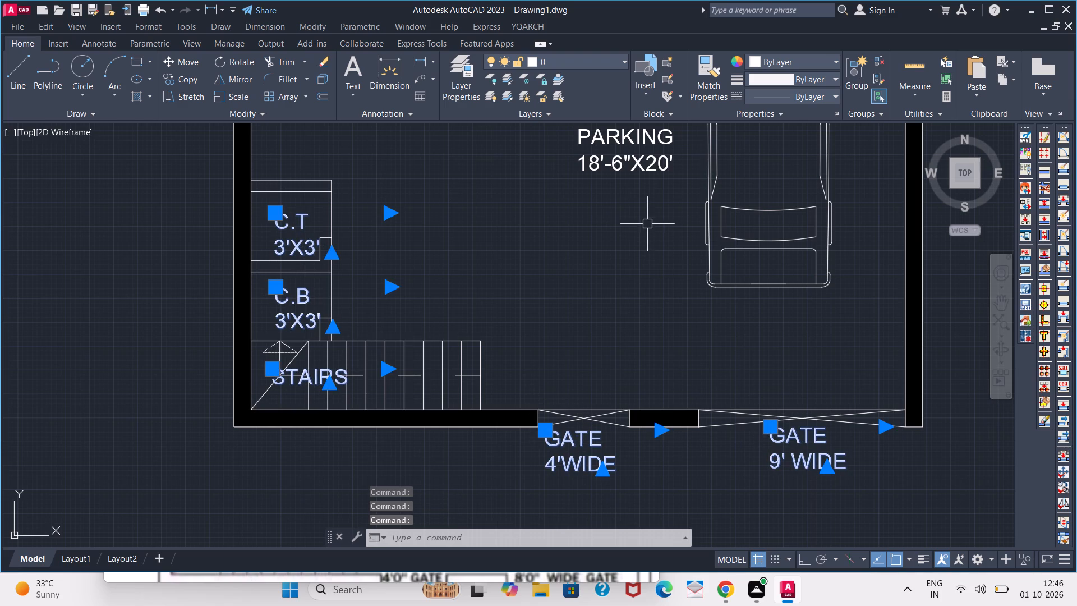
left_click(646, 164)
scroll(606, 202, "down", 3)
middle_click_drag(594, 205, 501, 471)
scroll(431, 393, "up", 2)
left_click(490, 353)
left_click(427, 307)
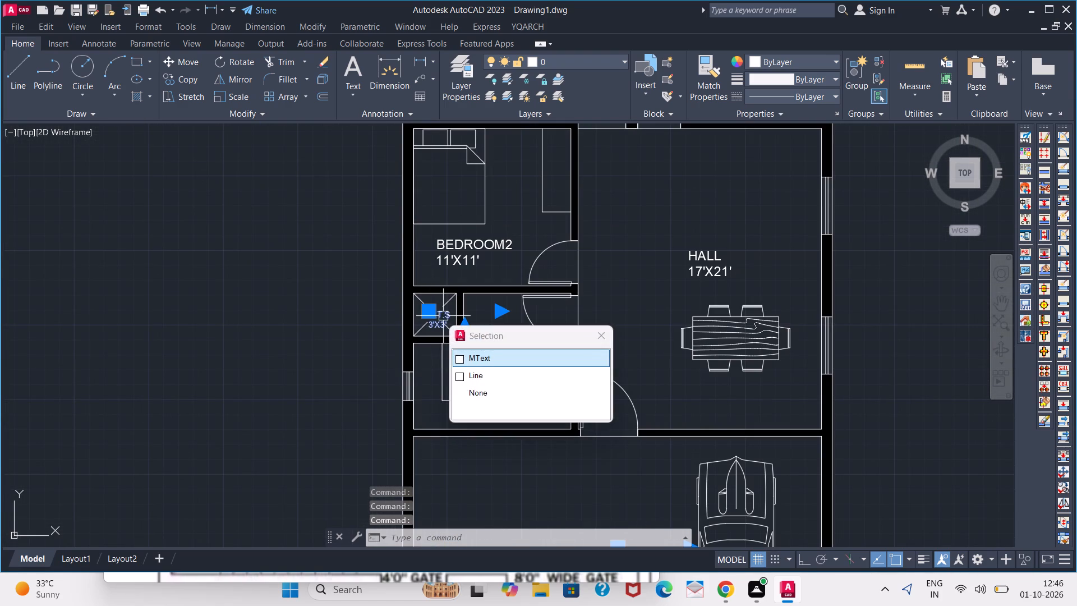
left_click(443, 316)
left_click(443, 316)
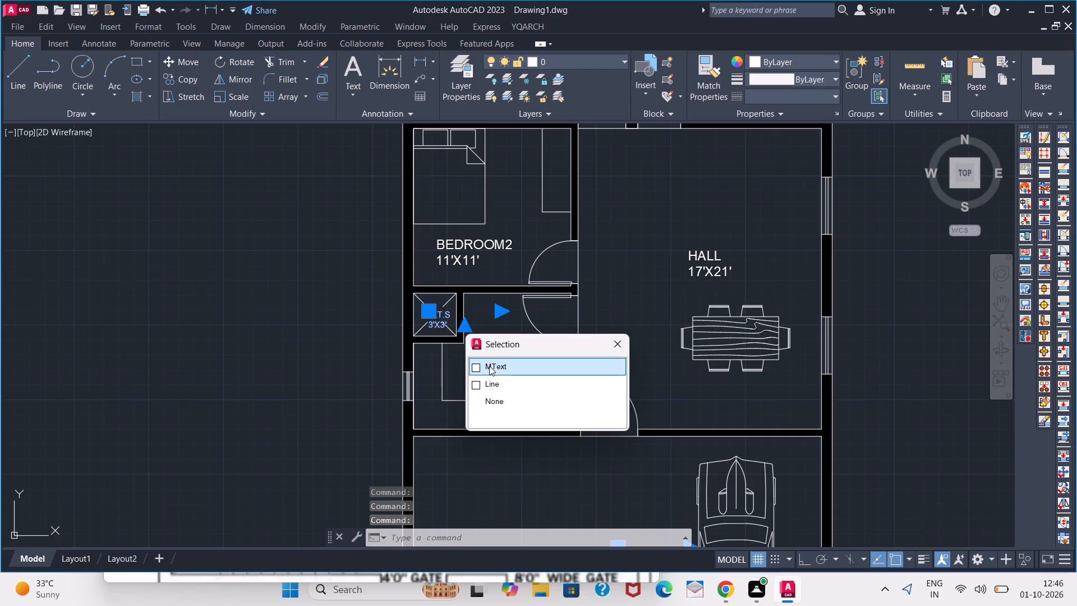
left_click(489, 366)
left_click(703, 273)
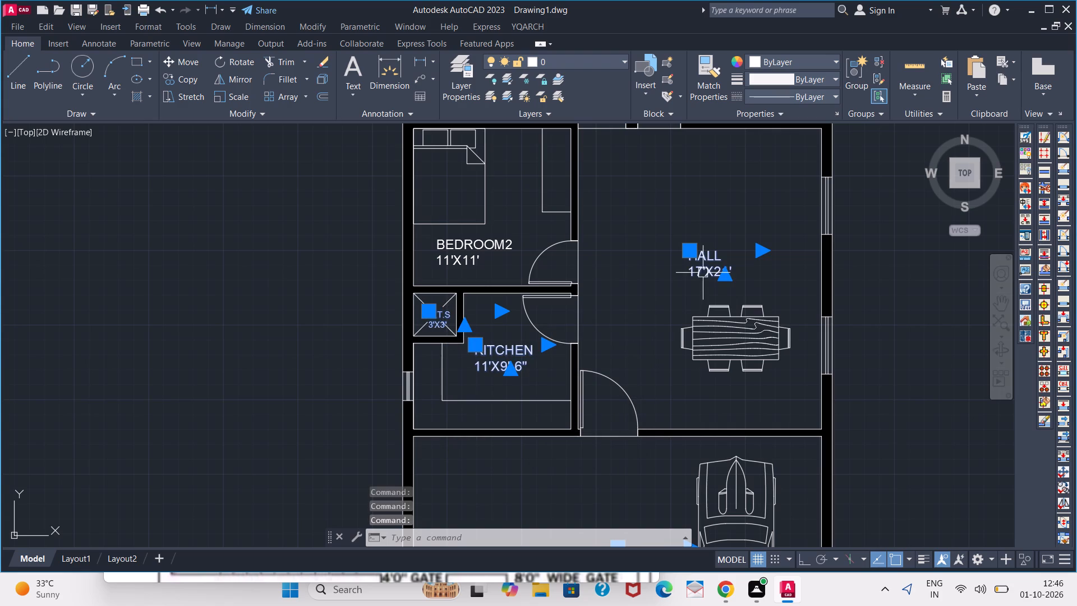
left_click(454, 256)
middle_click_drag(461, 222, 425, 565)
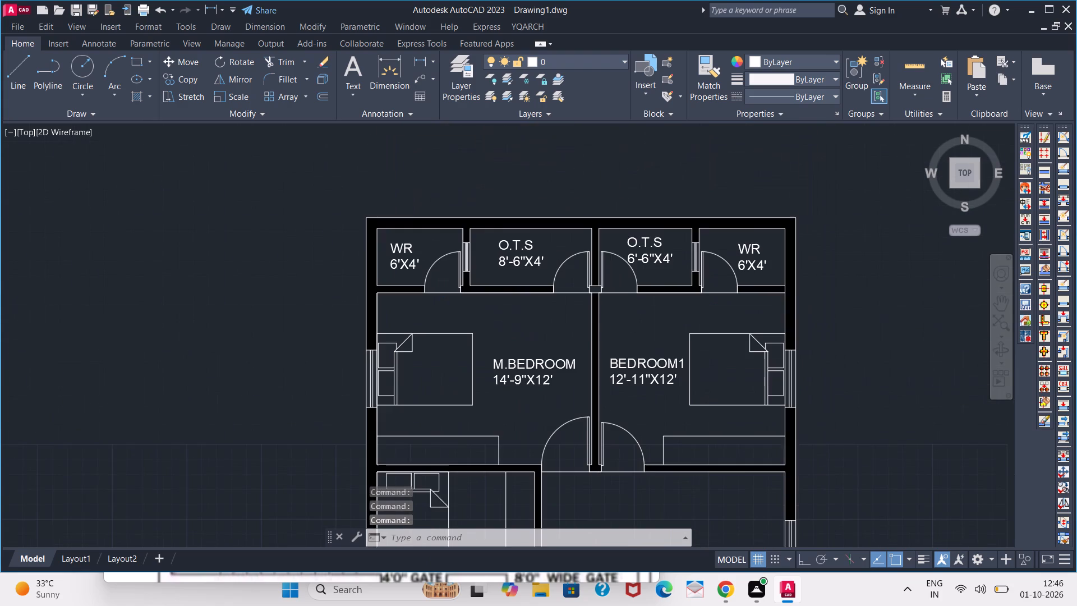
left_click(518, 380)
left_click(618, 380)
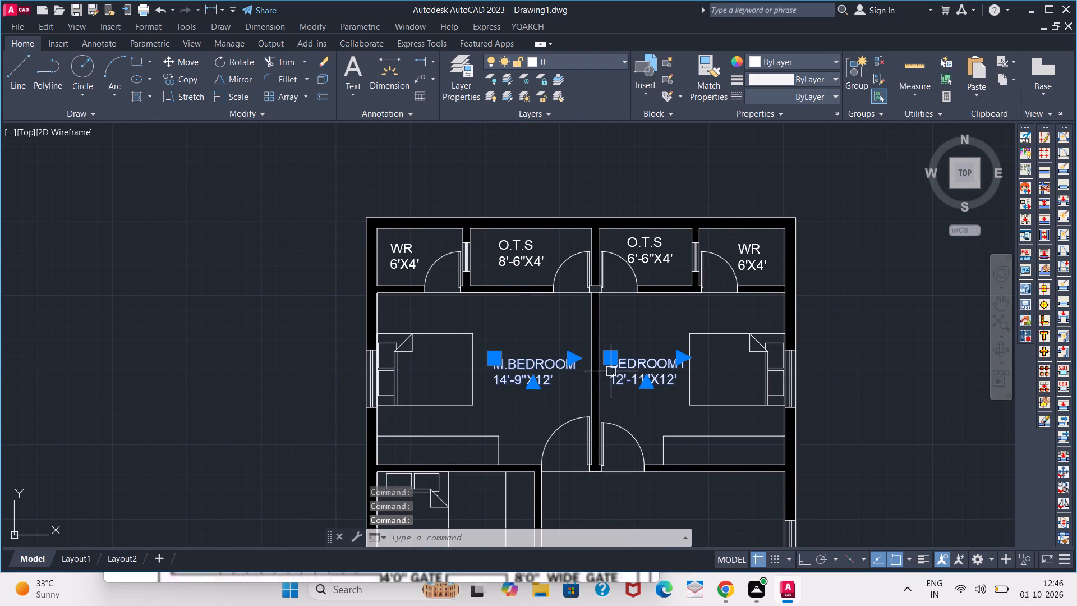
left_click(659, 233)
left_click(762, 249)
left_click(528, 249)
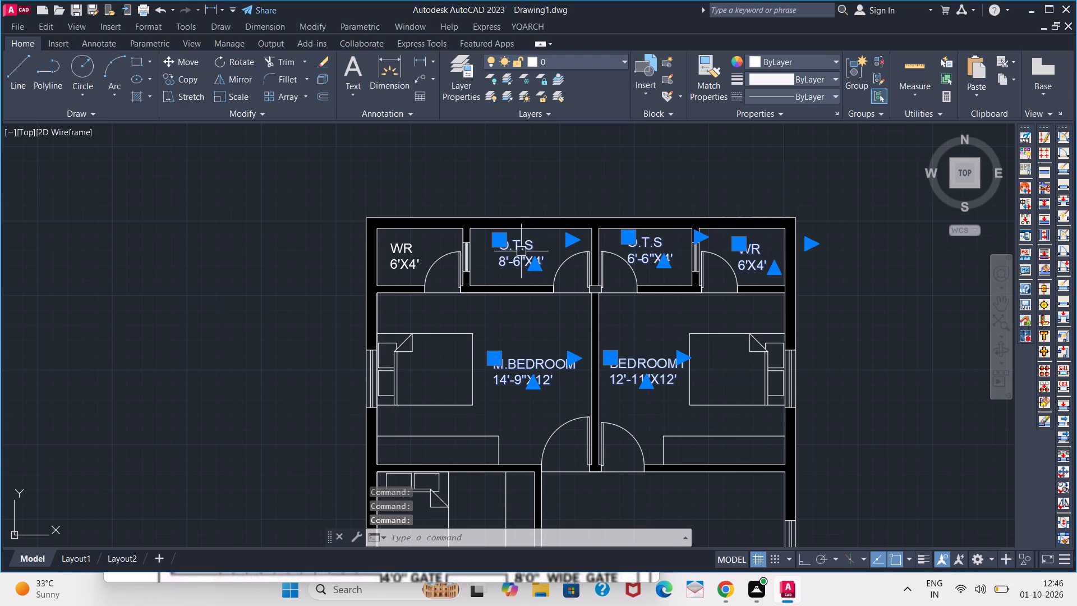
left_click(411, 256)
scroll(483, 317, "down", 2)
middle_click_drag(524, 375, 415, 256)
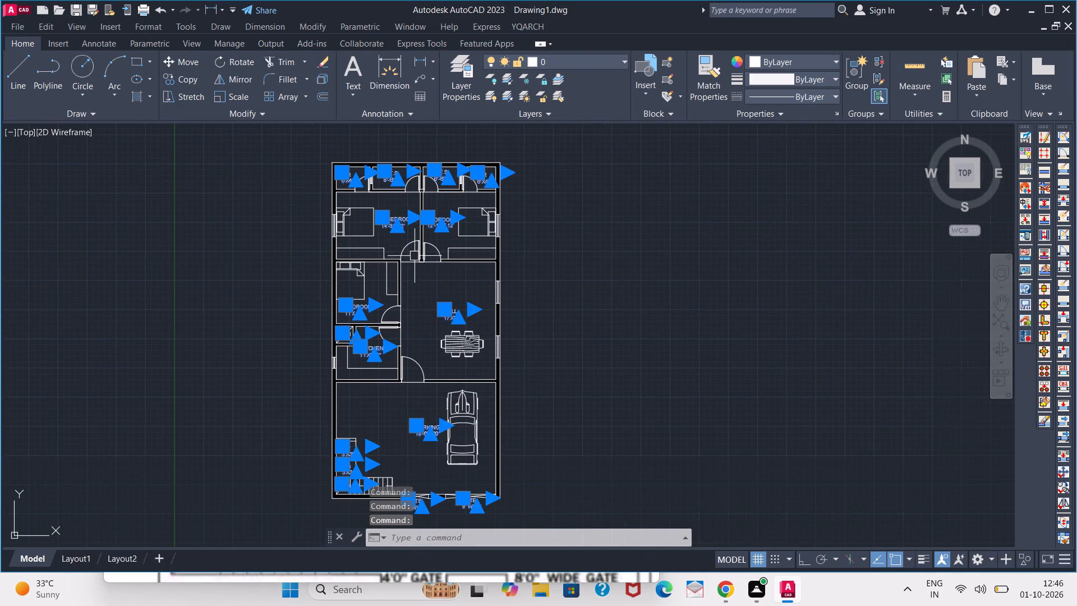
left_click(563, 67)
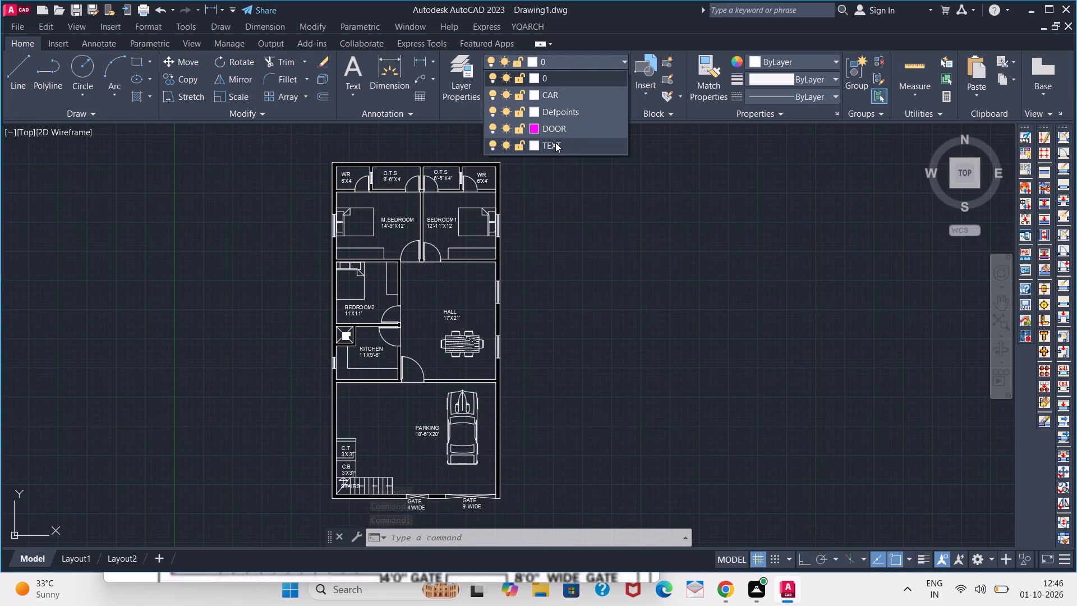
left_click(555, 143)
key("space")
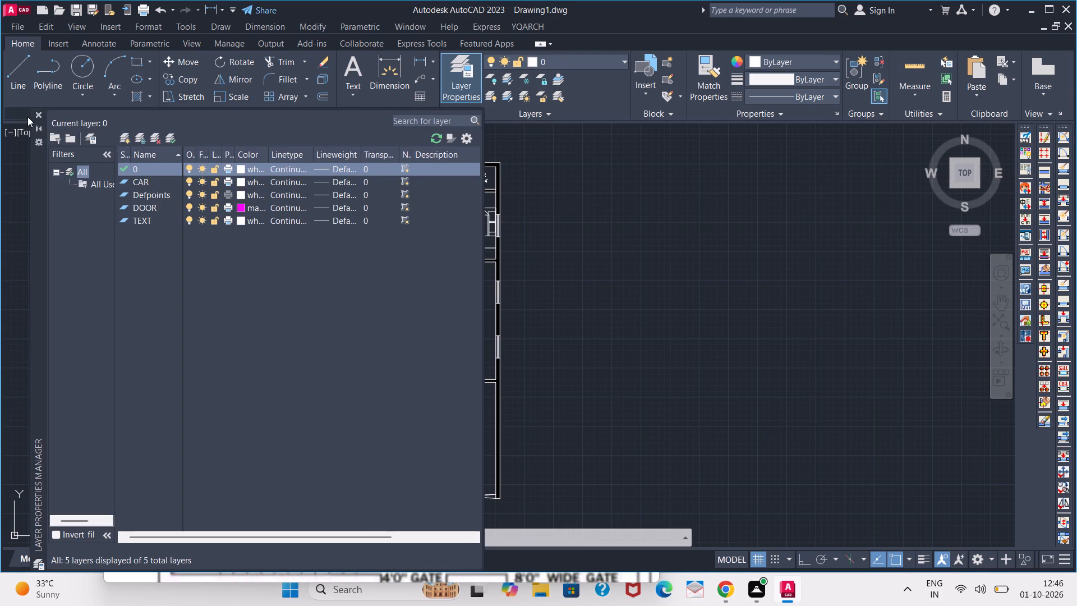
left_click(42, 117)
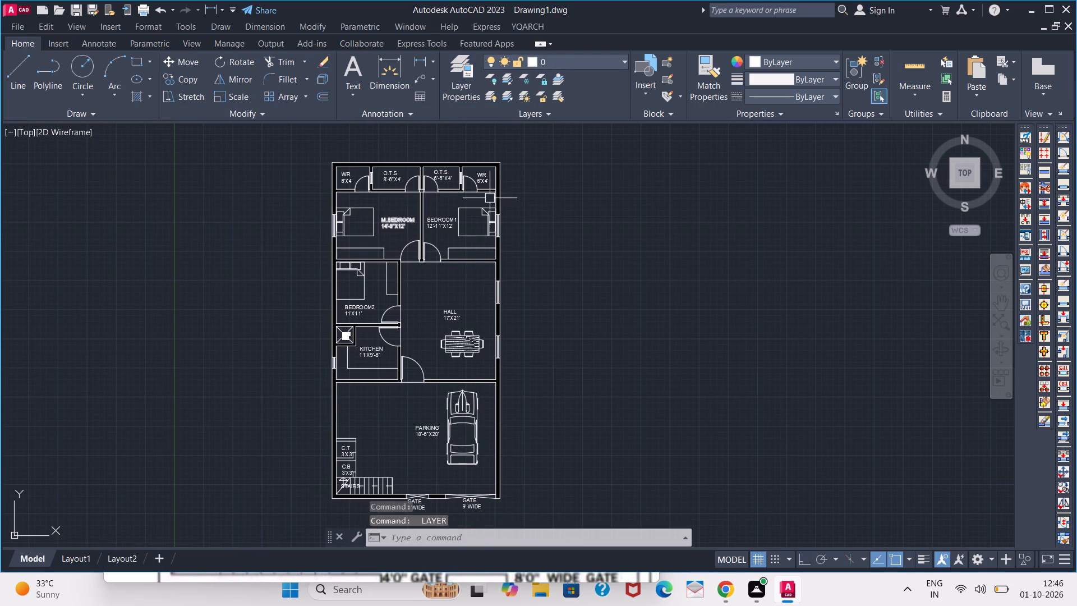
Turn off the TEXT layer.
left_click(587, 64)
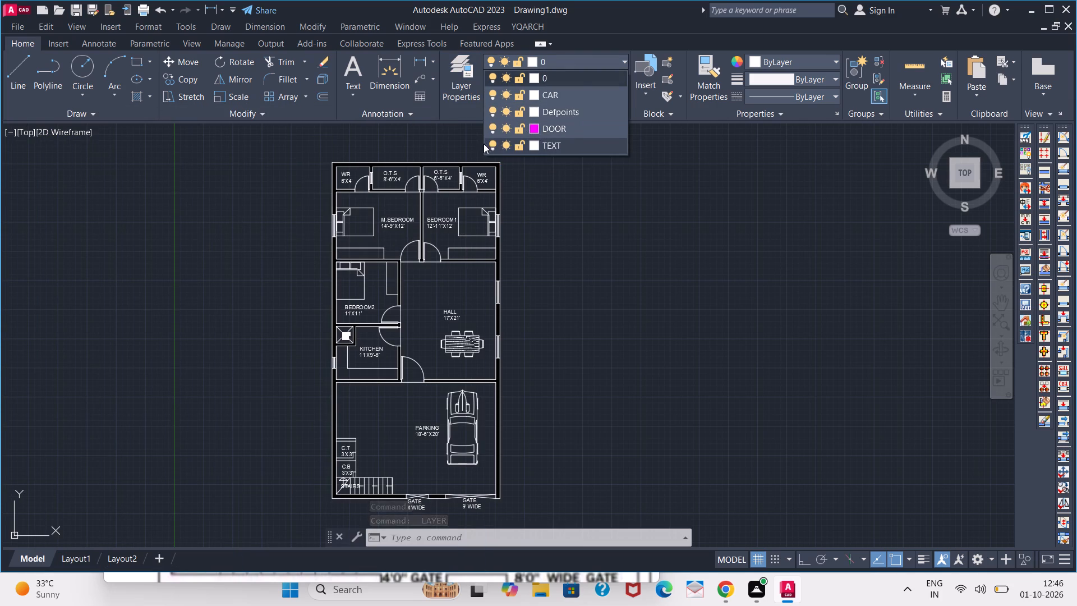
left_click(494, 144)
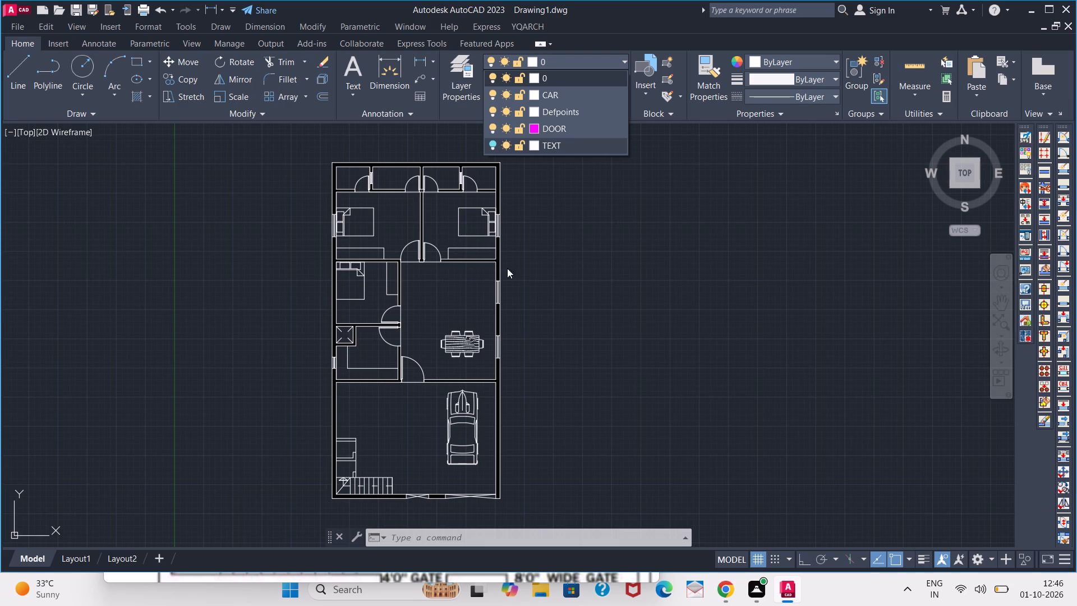
left_click(479, 400)
Assign the car block in the parking area to the CAR layer and clear the selection.
left_click(484, 391)
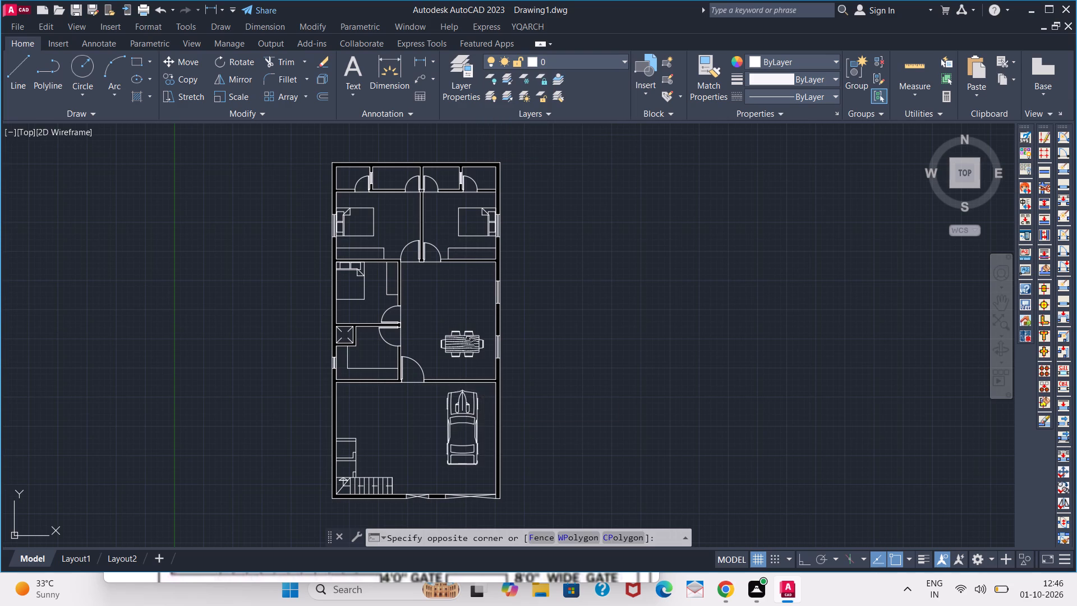
left_click(449, 412)
left_click(568, 58)
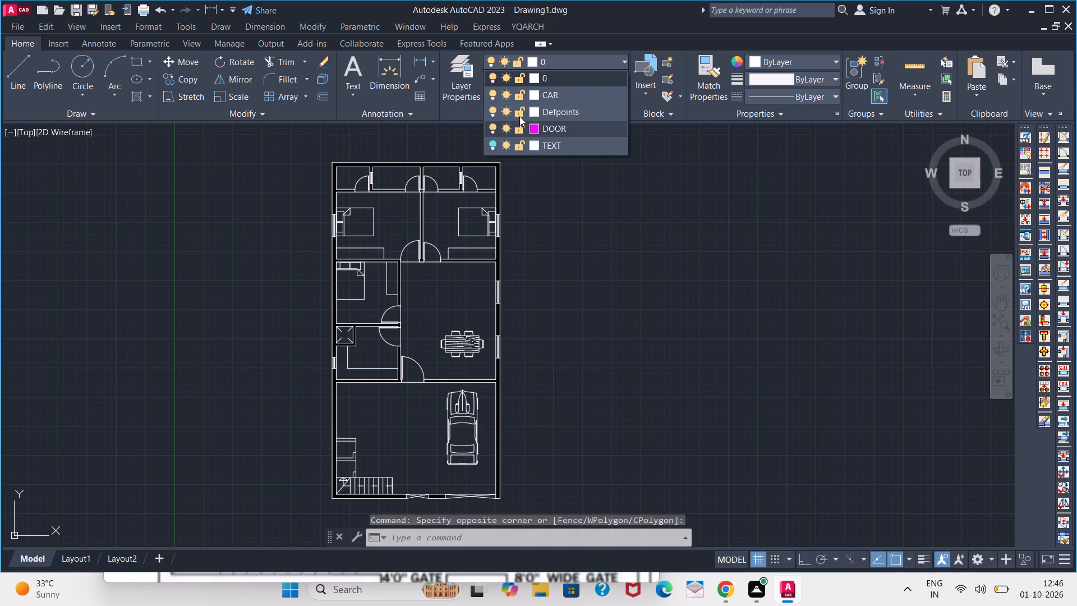
left_click(540, 93)
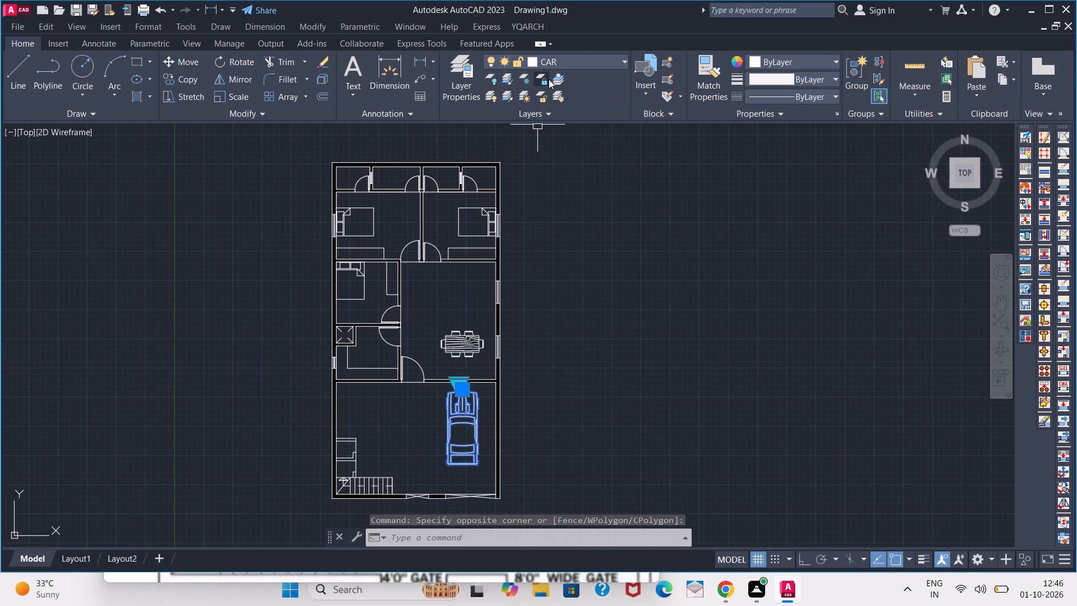
key("space")
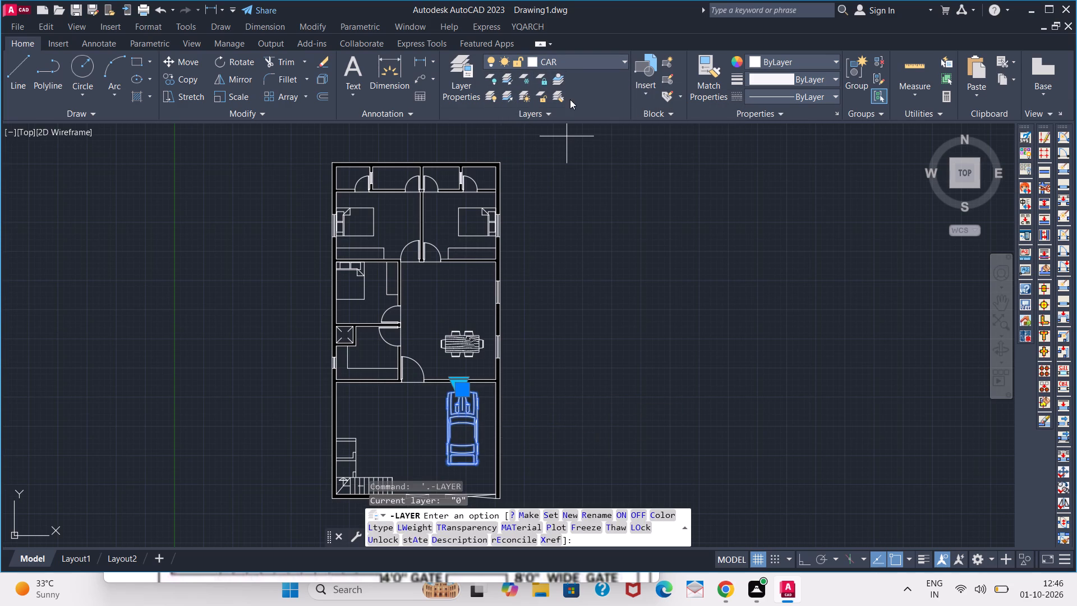
left_click(574, 211)
key("Escape")
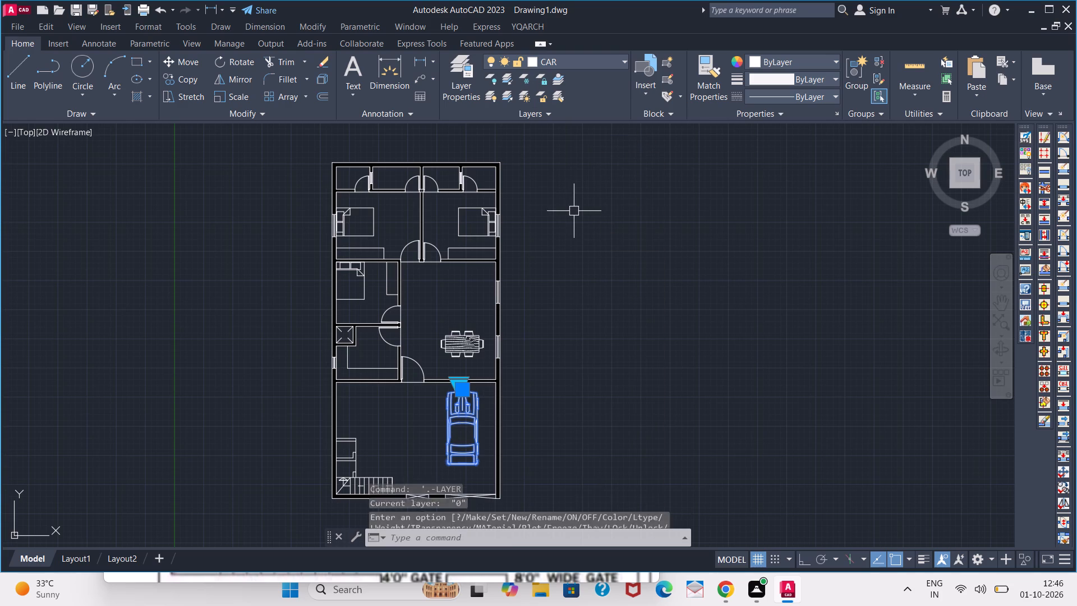
key("Escape")
key("Escape")
key("Escape")
Turn off the CAR layer.
left_click(553, 57)
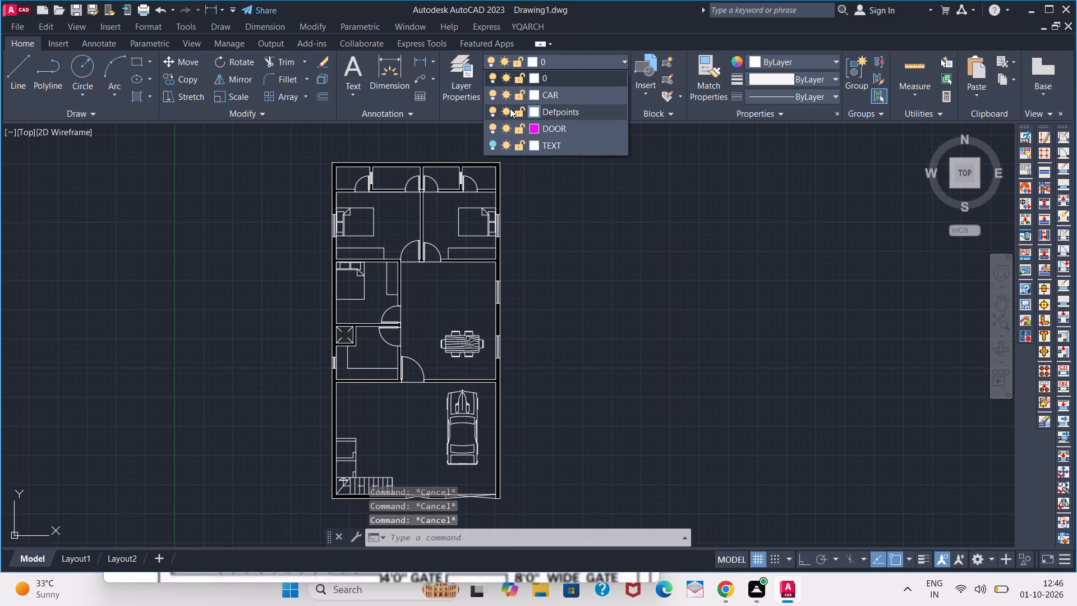
left_click(493, 93)
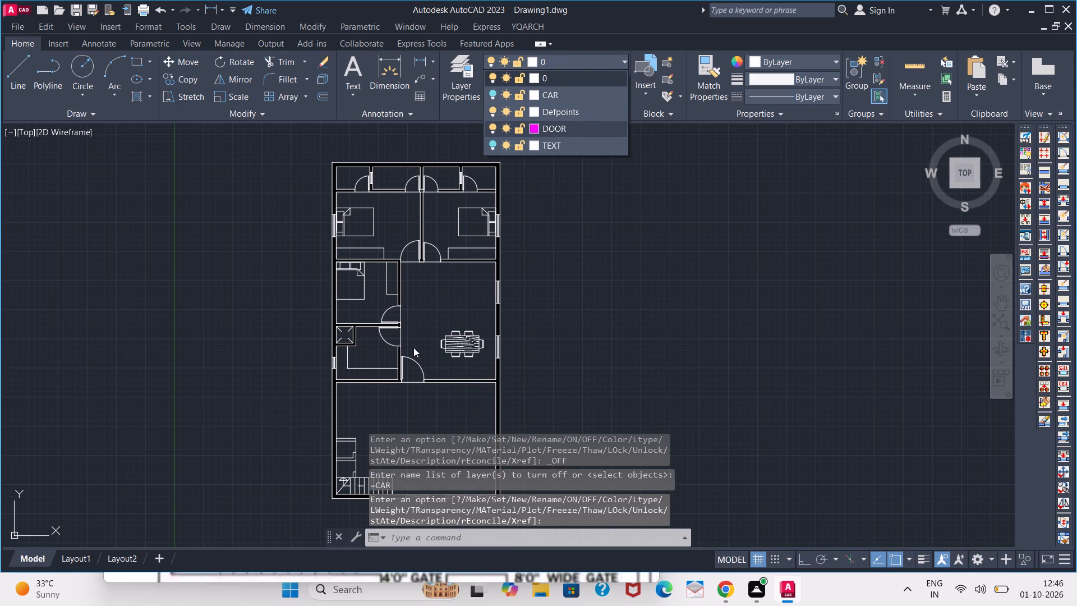
middle_click_drag(406, 388, 388, 347)
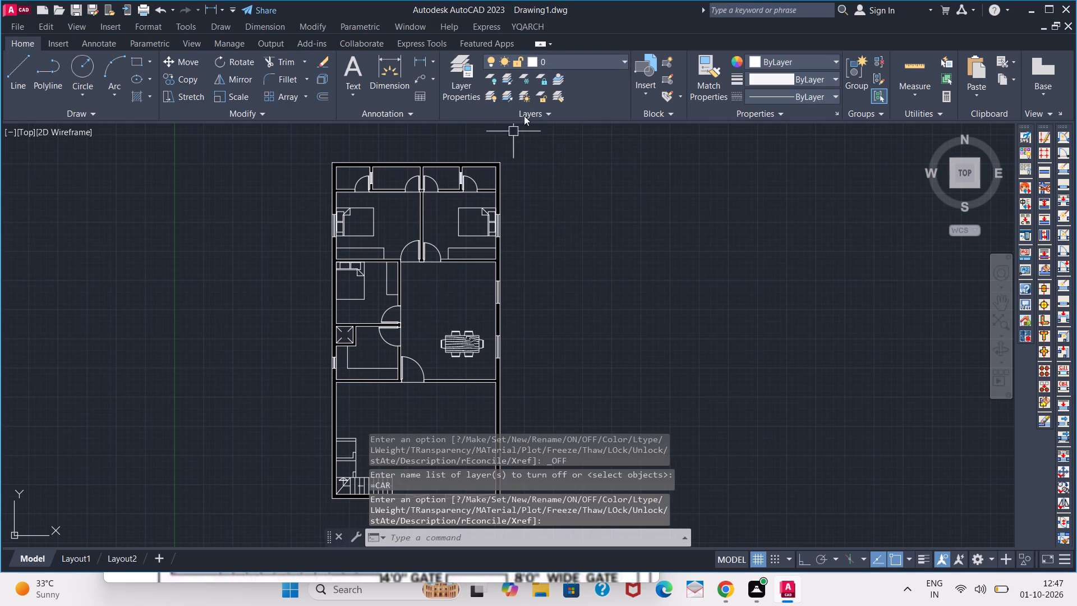
Create a new layer named FUR with the colour white.
left_click(470, 74)
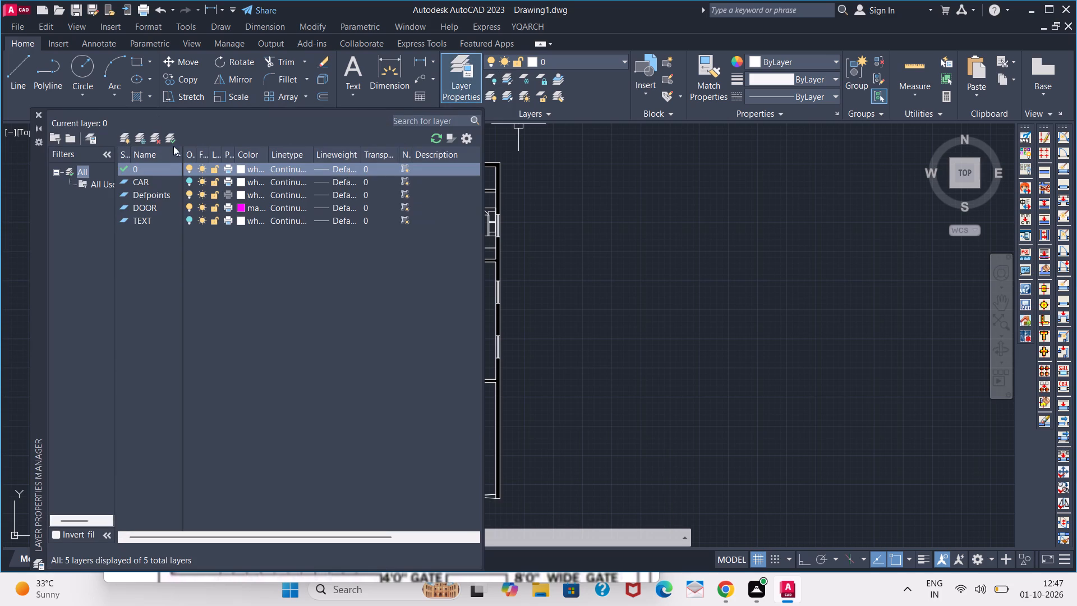
left_click(123, 139)
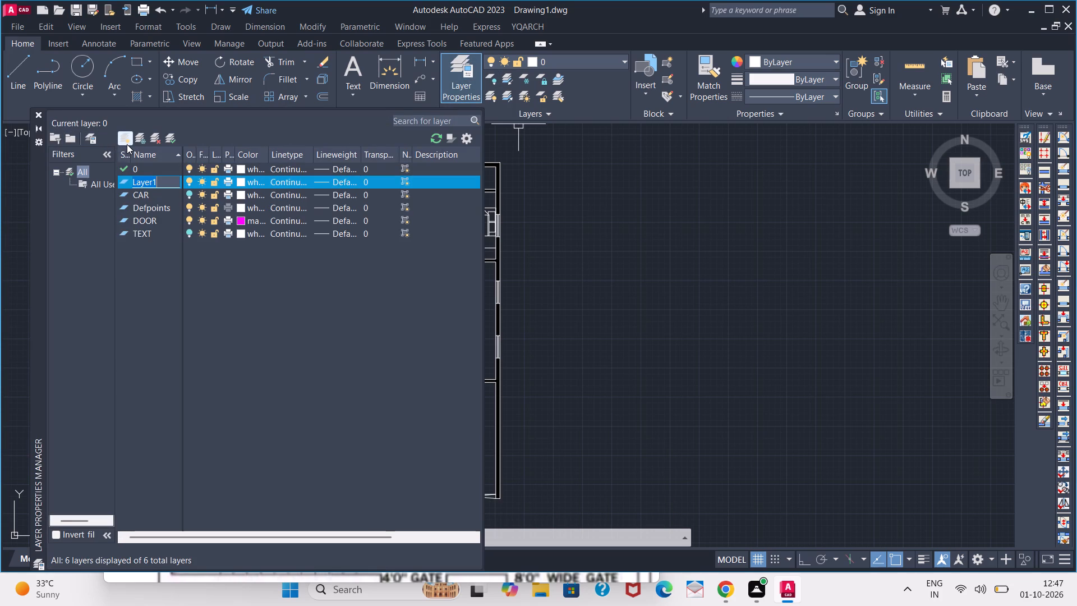
type("FUR")
left_click(238, 182)
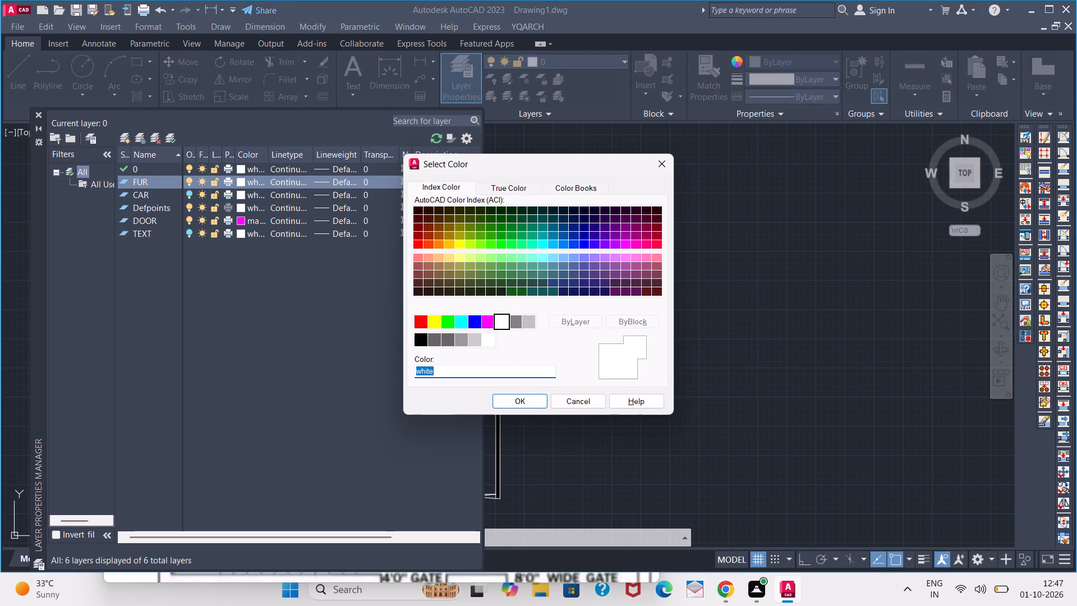
left_click(514, 403)
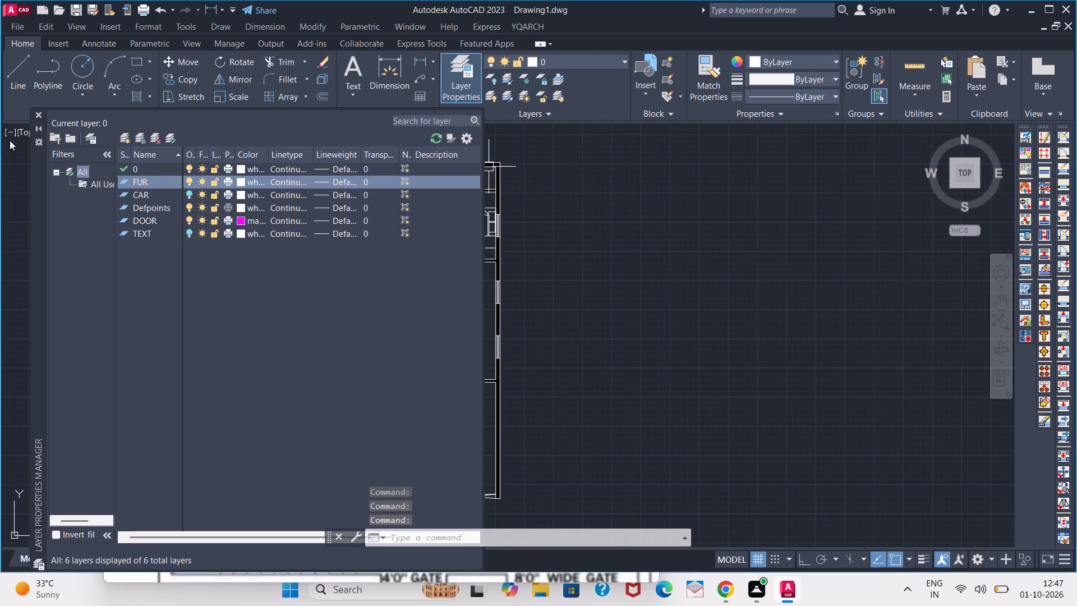
left_click(42, 112)
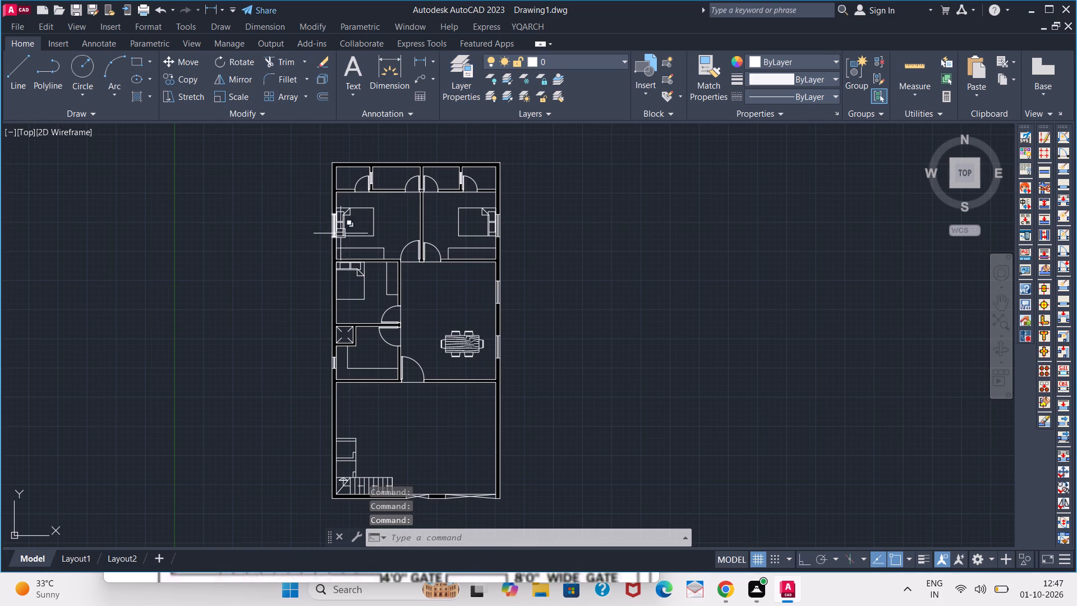
Assign the three bed blocks and the dining table block to the FUR layer and clear the selection.
left_click(344, 233)
scroll(375, 242, "up", 1)
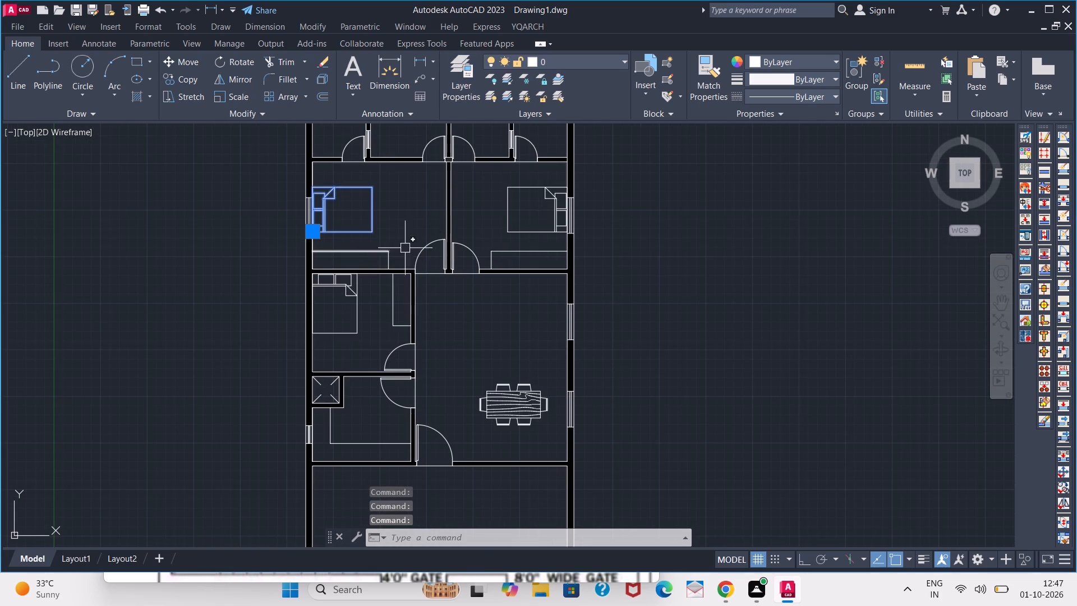
left_click(527, 187)
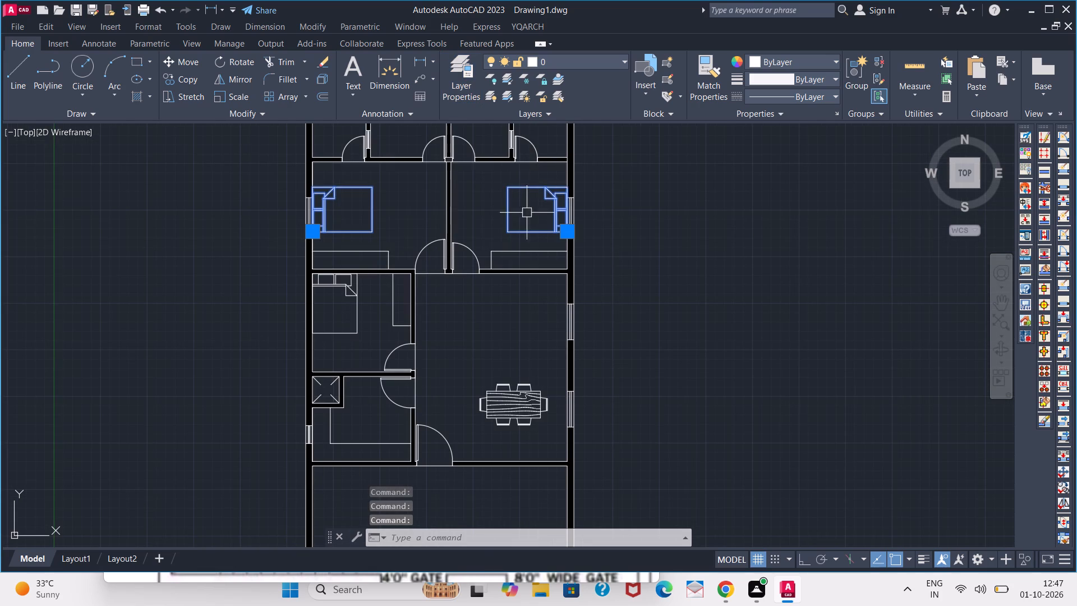
left_click(509, 398)
left_click(355, 320)
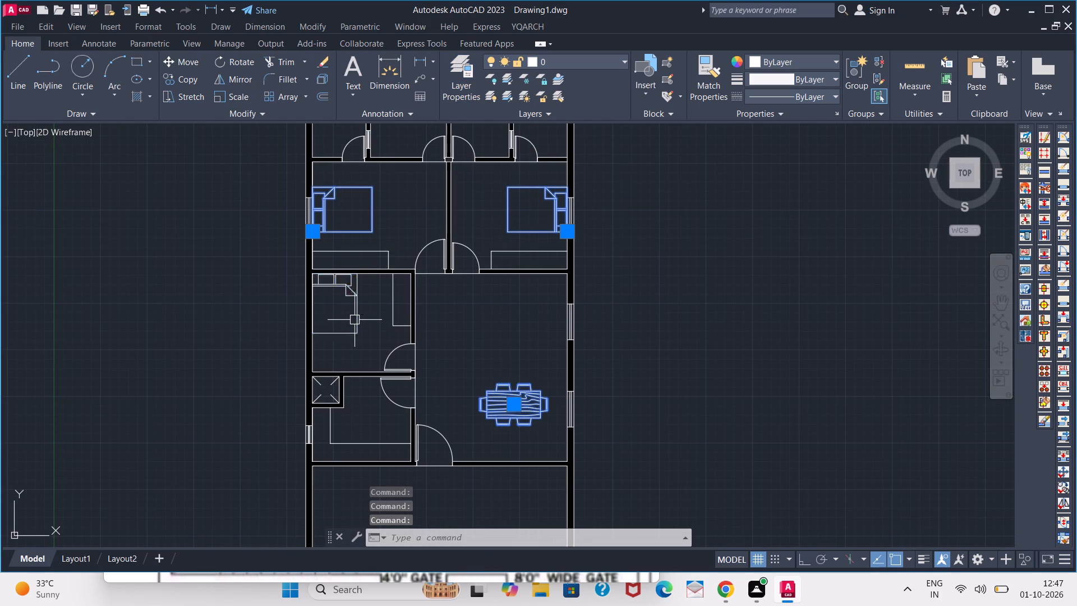
left_click(575, 63)
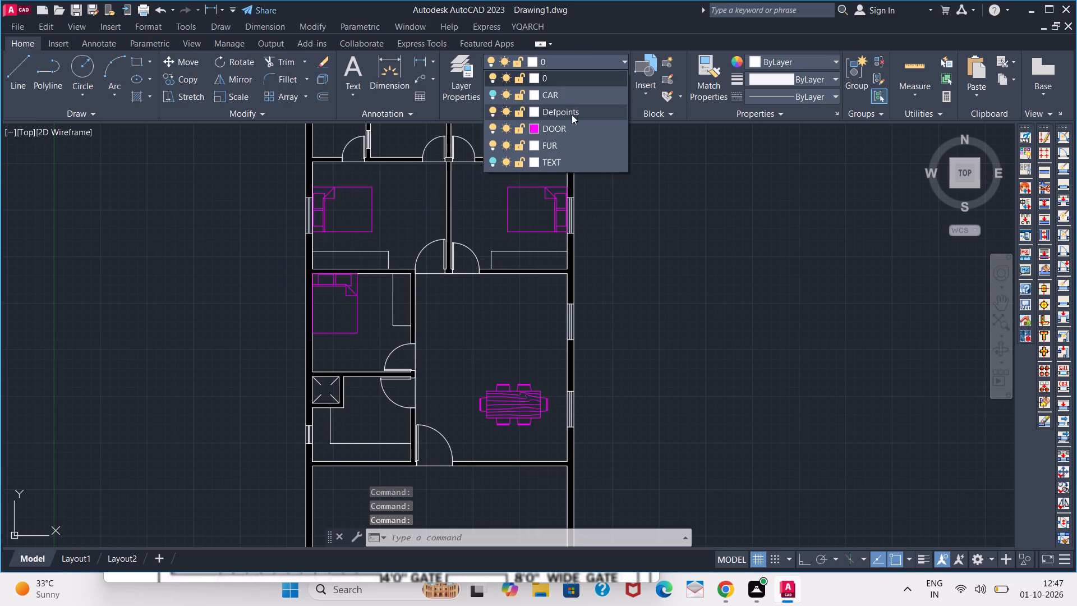
left_click(569, 150)
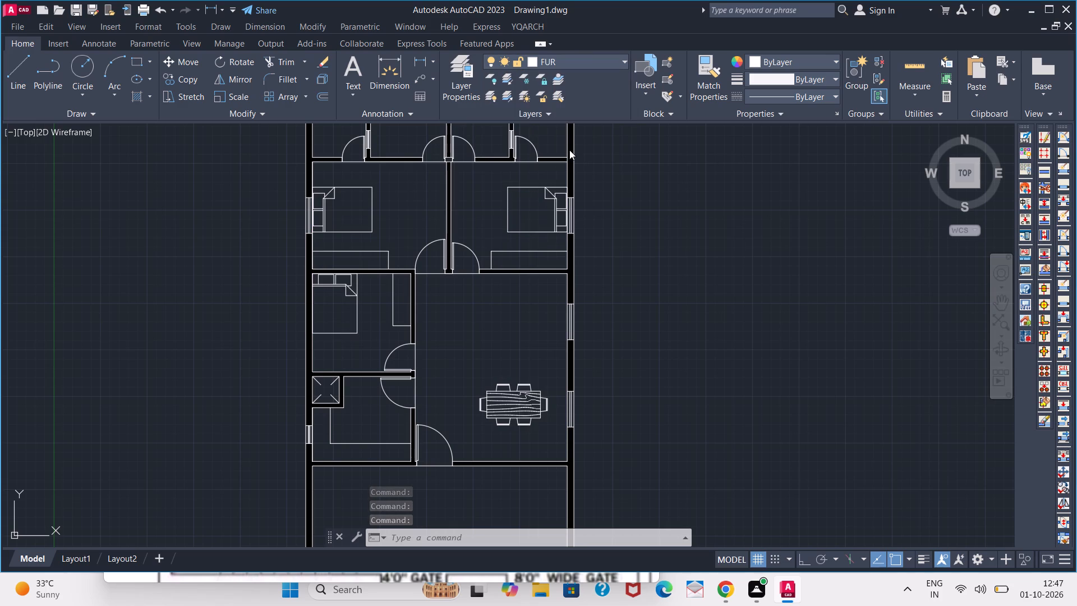
key("Return")
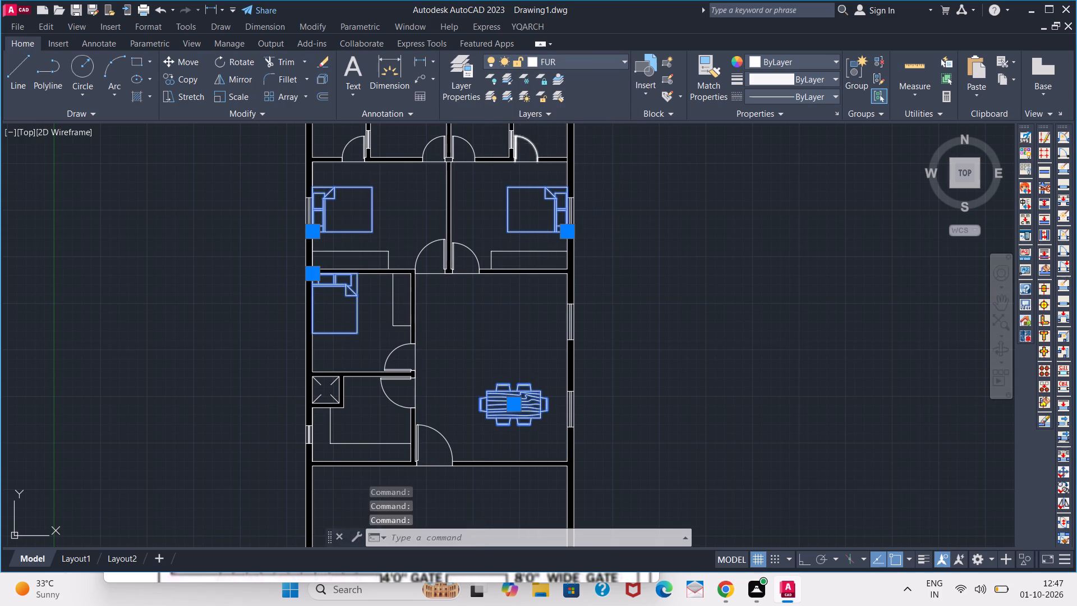
left_click(36, 115)
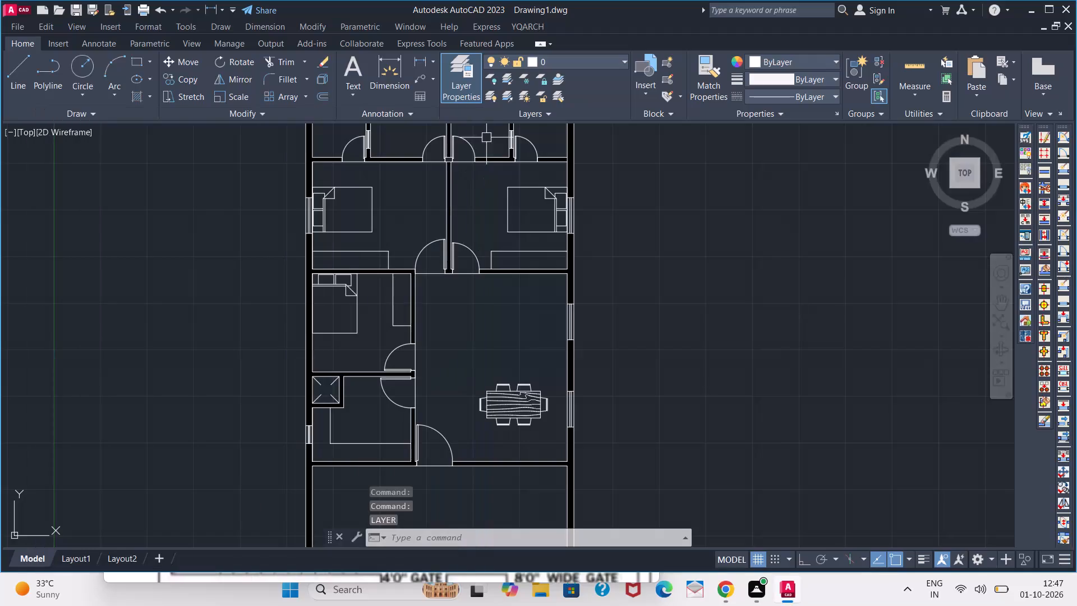
Turn off the FUR layer.
left_click(579, 67)
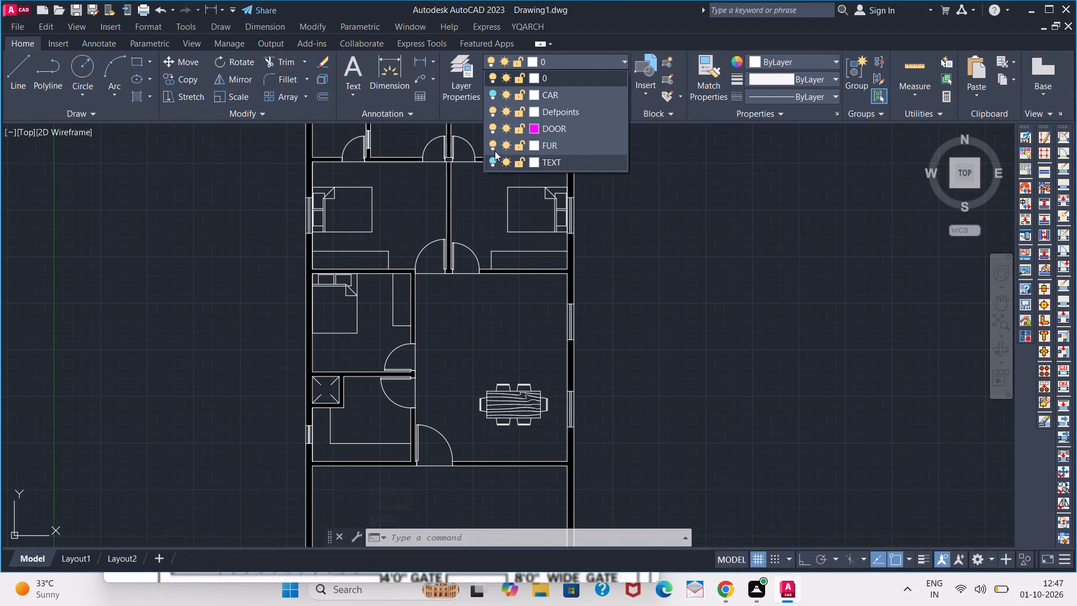
left_click(494, 148)
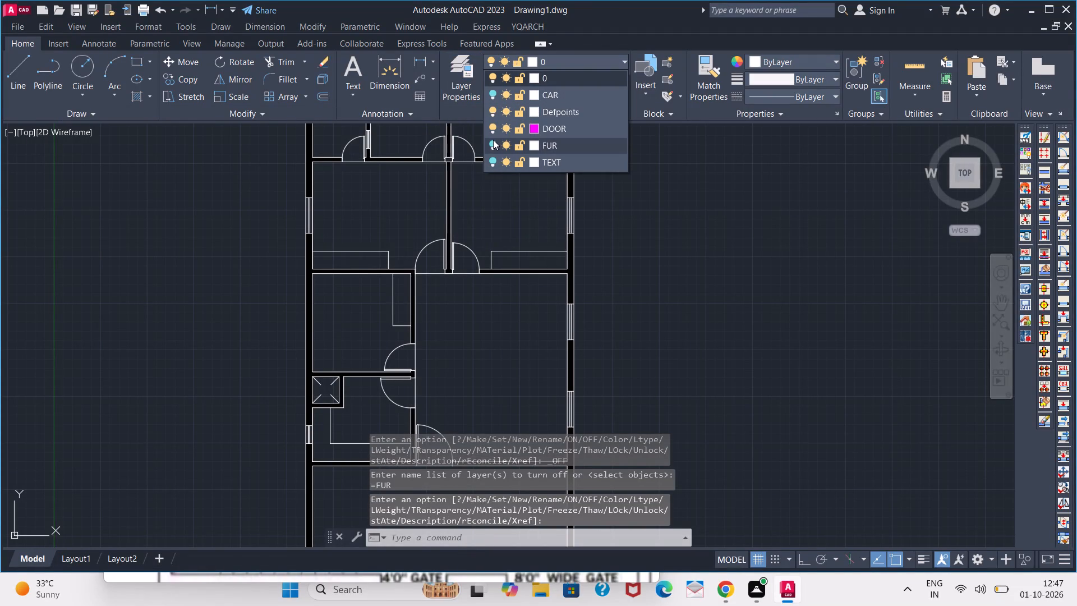
scroll(464, 173, "down", 1)
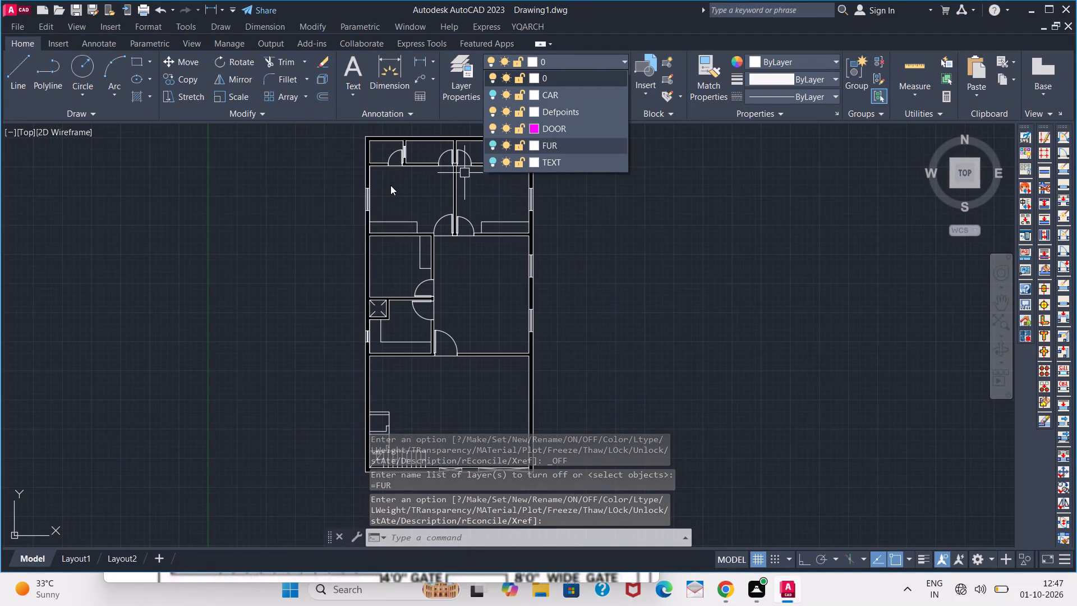
key("Escape")
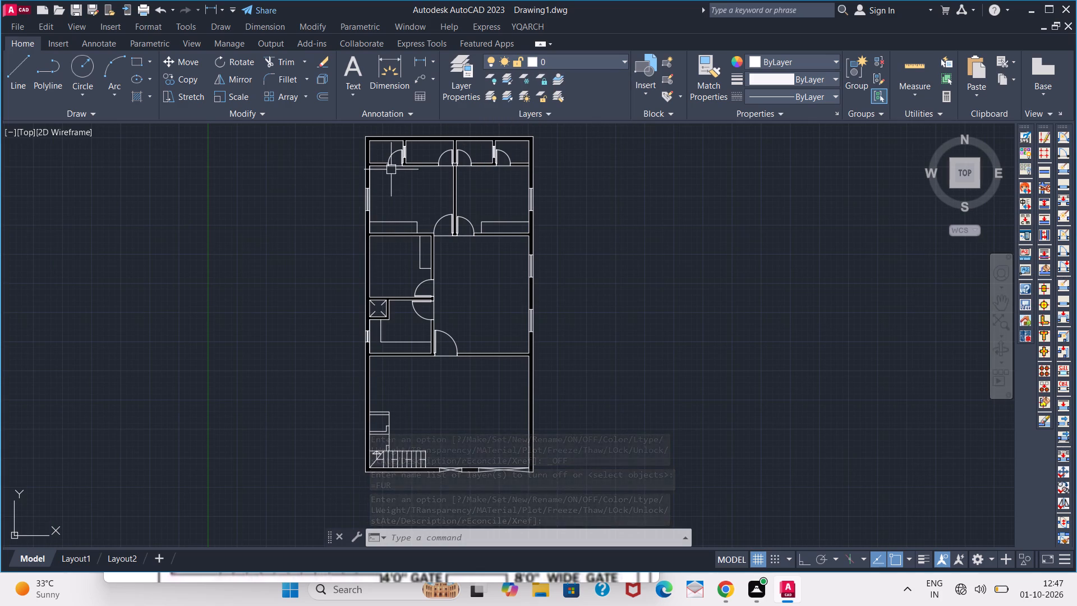
Assign all nine interior door blocks to the DOOR layer and clear the selection.
scroll(395, 159, "up", 1)
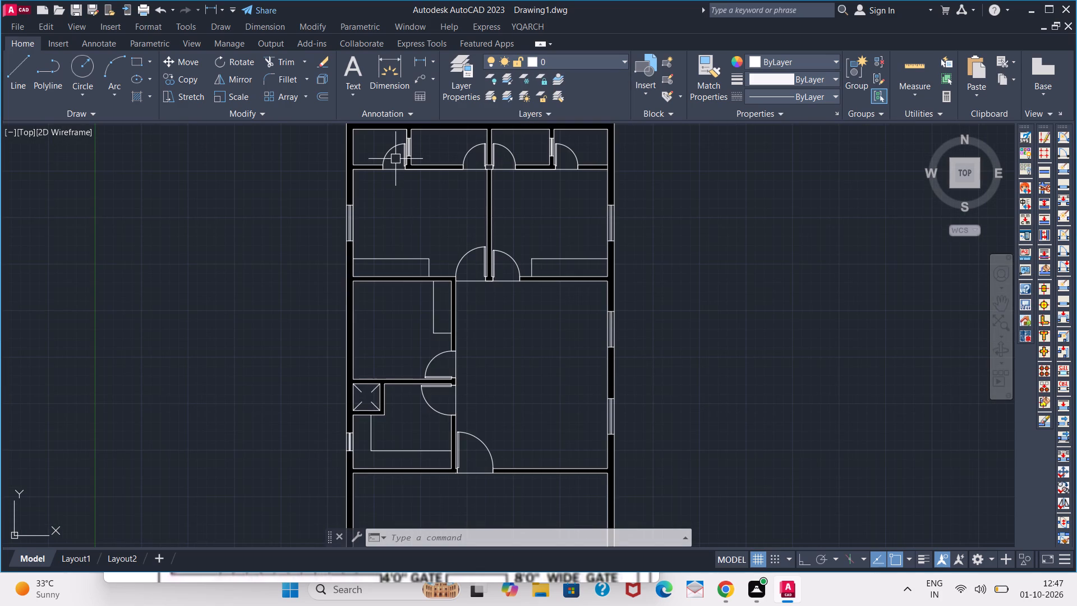
scroll(398, 162, "down", 2)
middle_click_drag(406, 187, 391, 222)
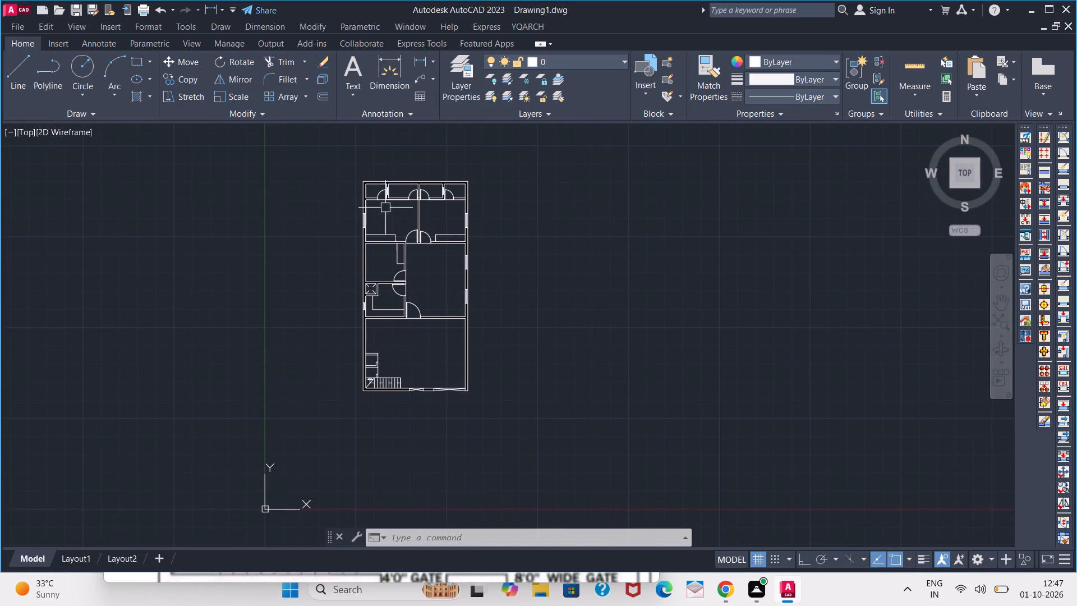
scroll(381, 198, "up", 2)
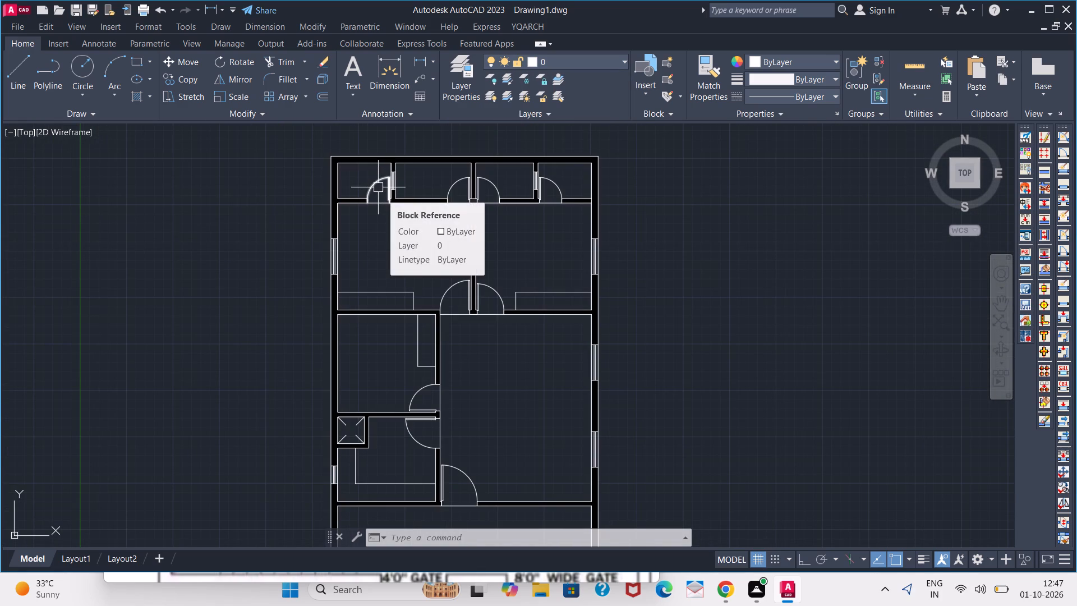
left_click(378, 187)
left_click(454, 188)
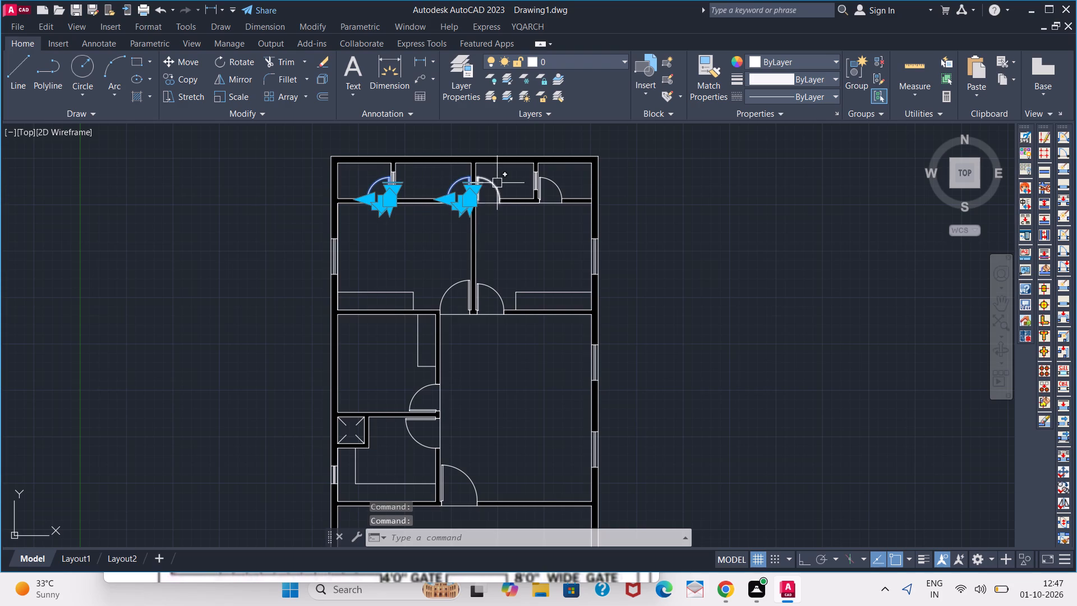
left_click(497, 183)
left_click(545, 180)
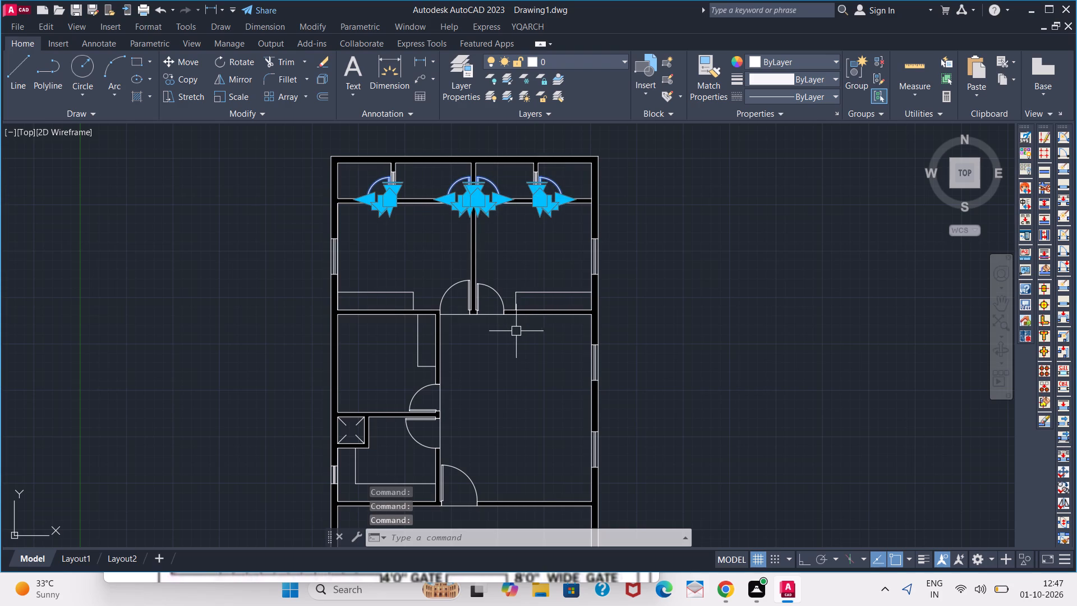
left_click(503, 286)
double_click(495, 290)
left_click(493, 291)
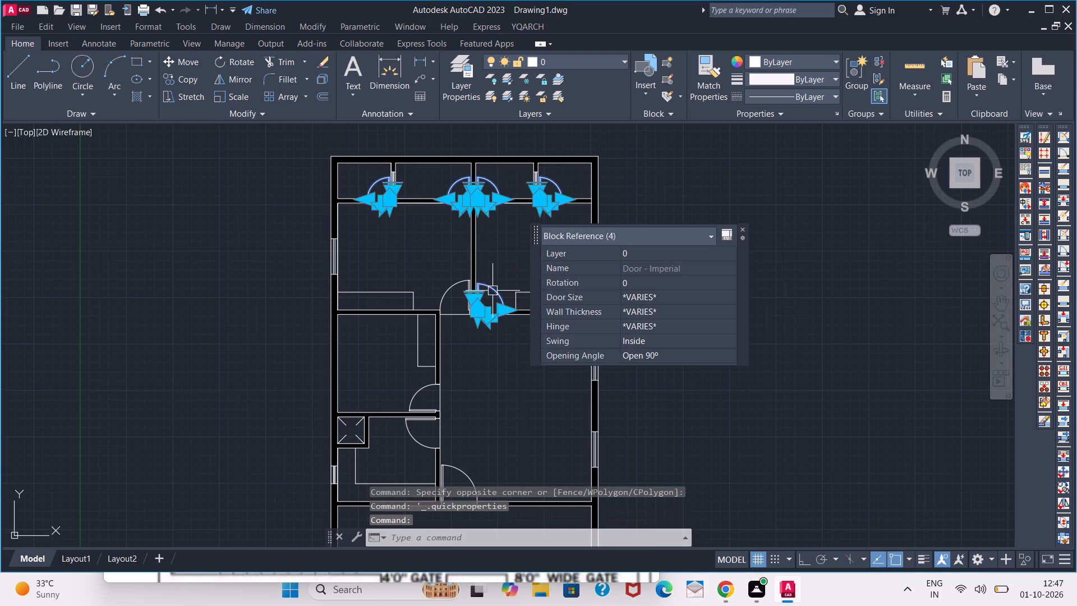
left_click(448, 293)
middle_click_drag(448, 354, 440, 240)
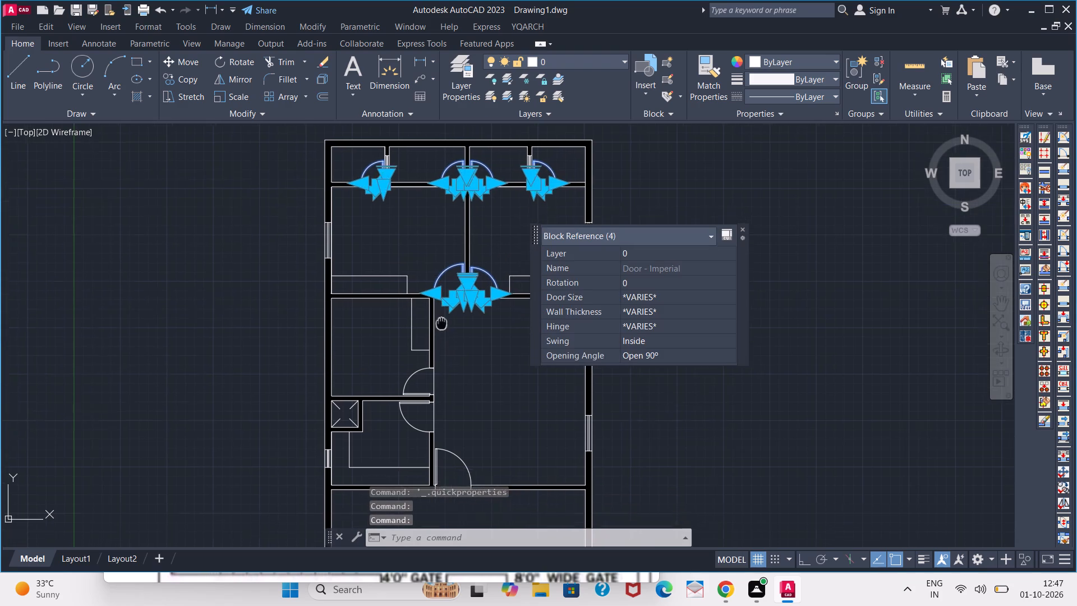
middle_click_drag(440, 240, 440, 235)
left_click(744, 230)
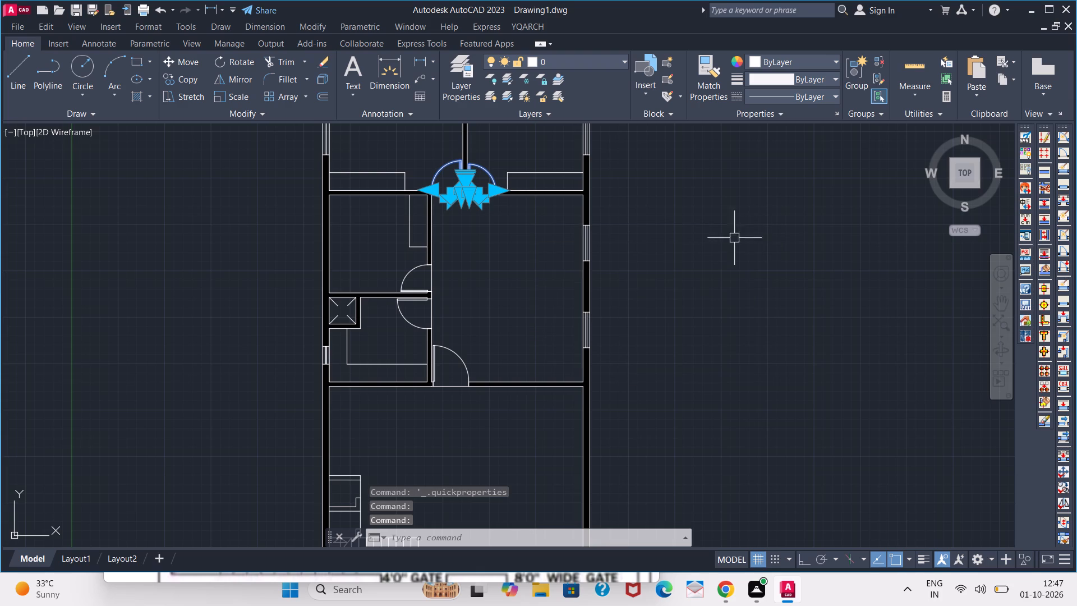
left_click(418, 270)
left_click(416, 322)
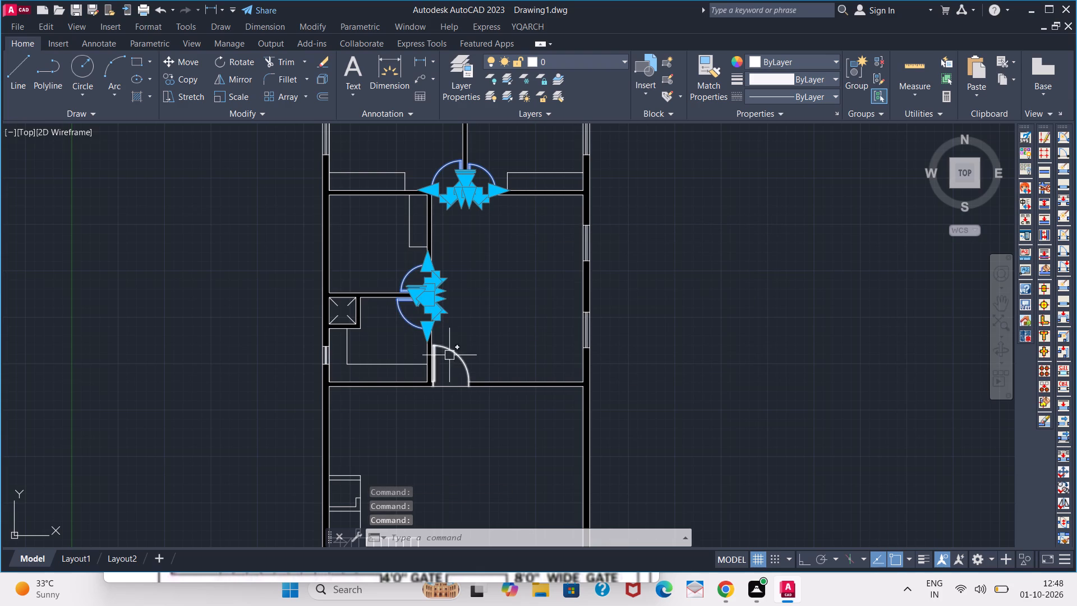
left_click(449, 355)
middle_click_drag(442, 364, 363, 219)
scroll(403, 337, "down", 2)
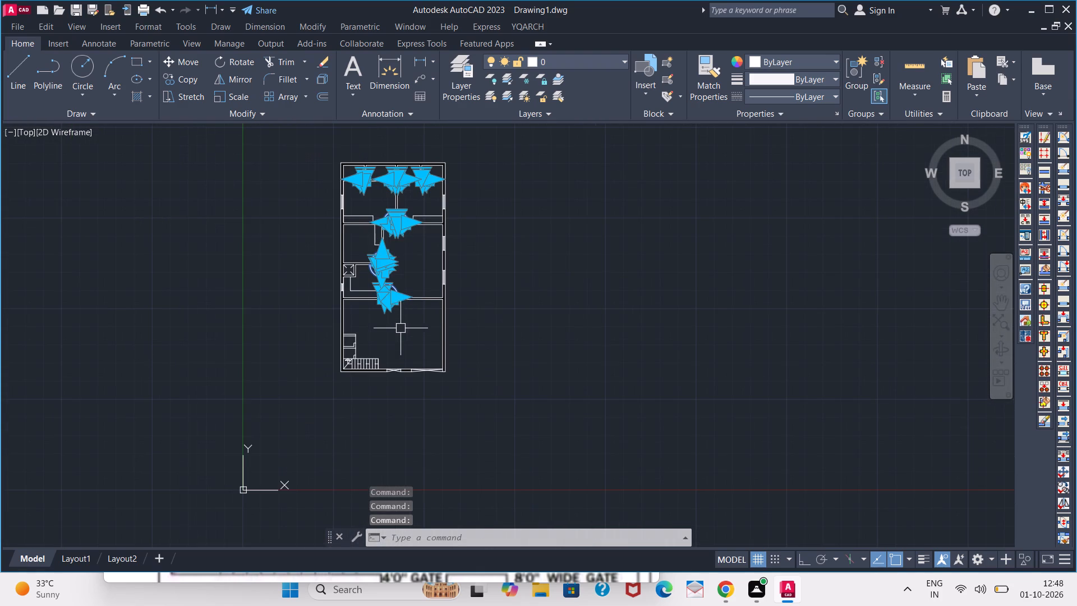
left_click(546, 66)
left_click(554, 131)
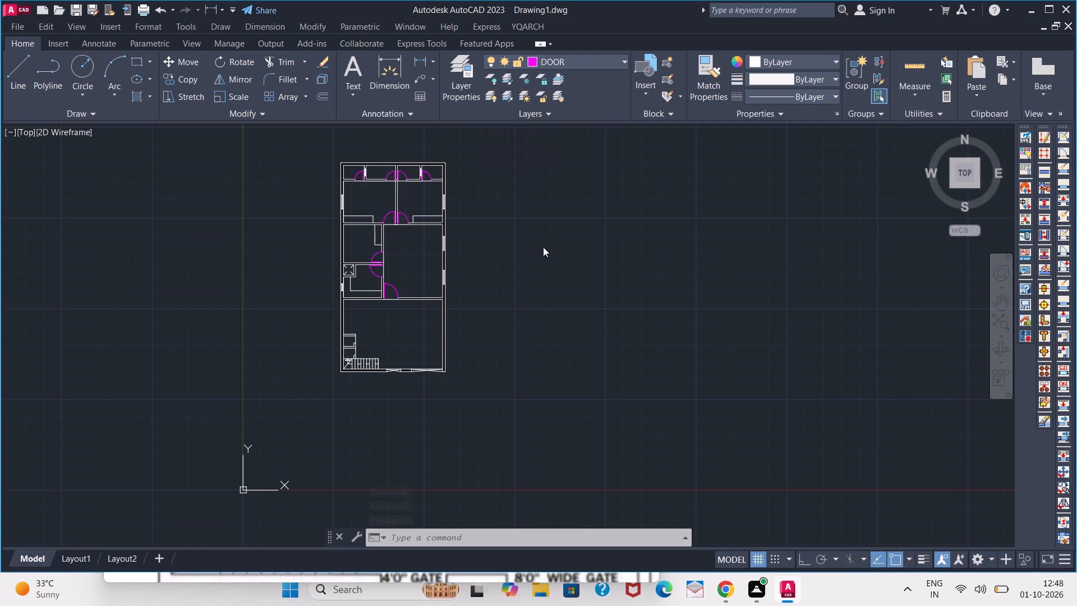
key("Escape")
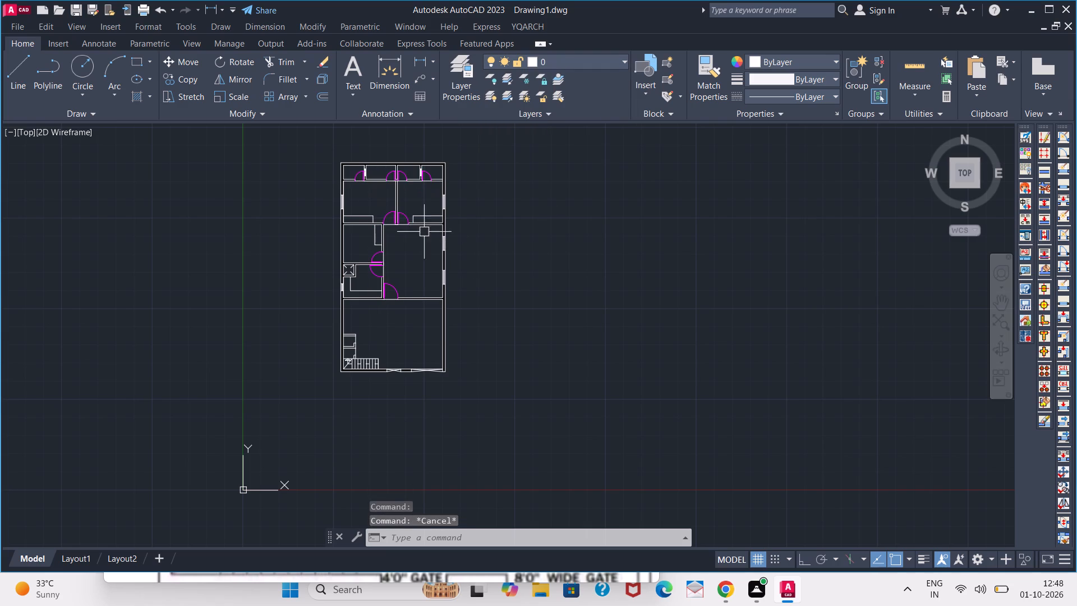
Turn off the DOOR layer.
left_click(565, 63)
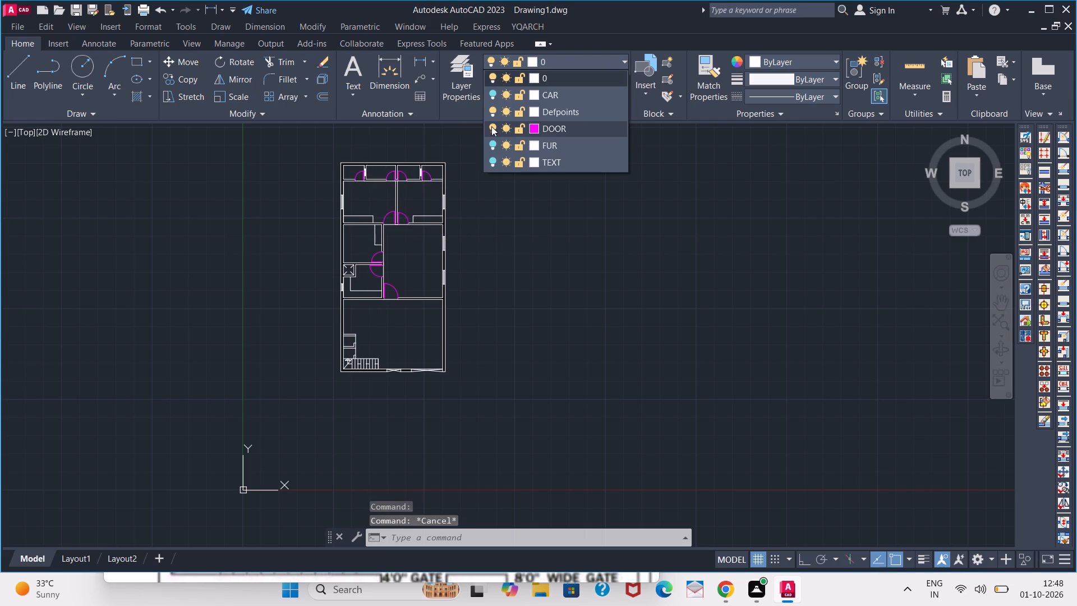
left_click(491, 126)
Hatch the two upper bedrooms and the four small rooms above them with solid light grey 199,200,202.
scroll(358, 173, "up", 2)
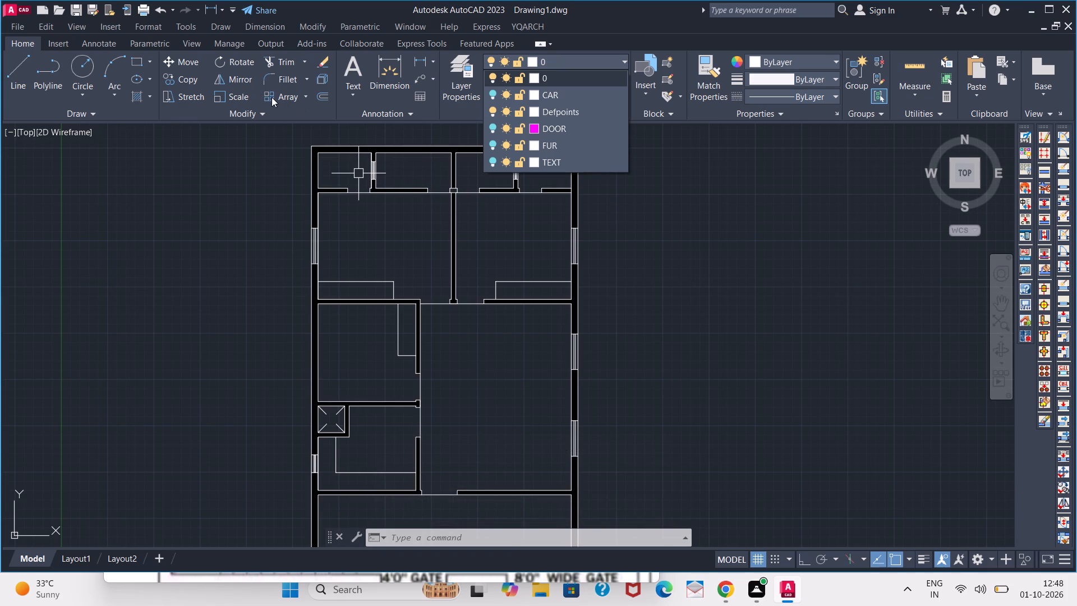
left_click(133, 92)
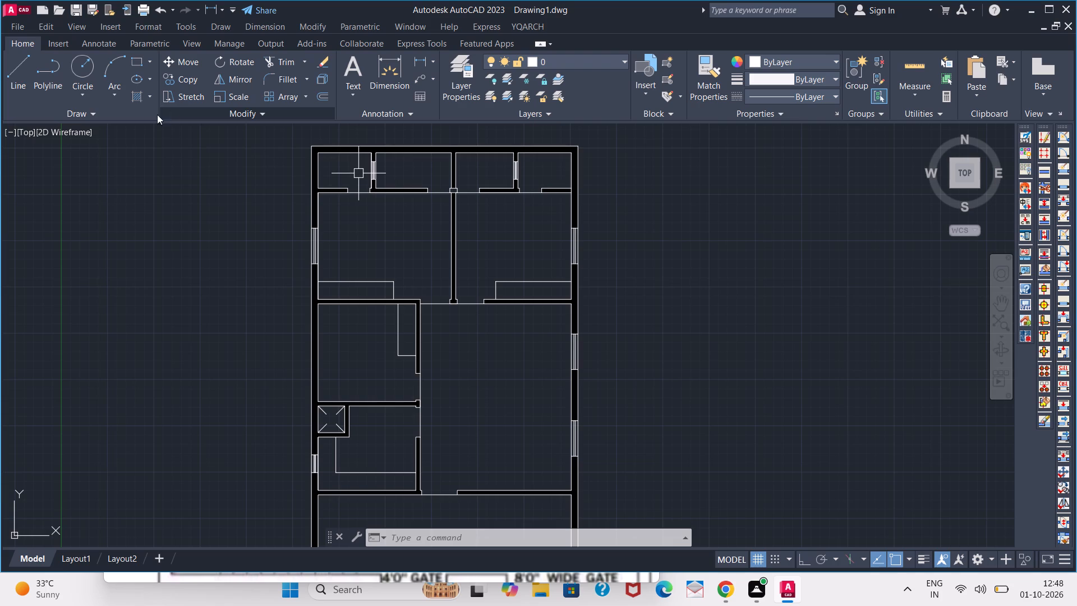
left_click(139, 95)
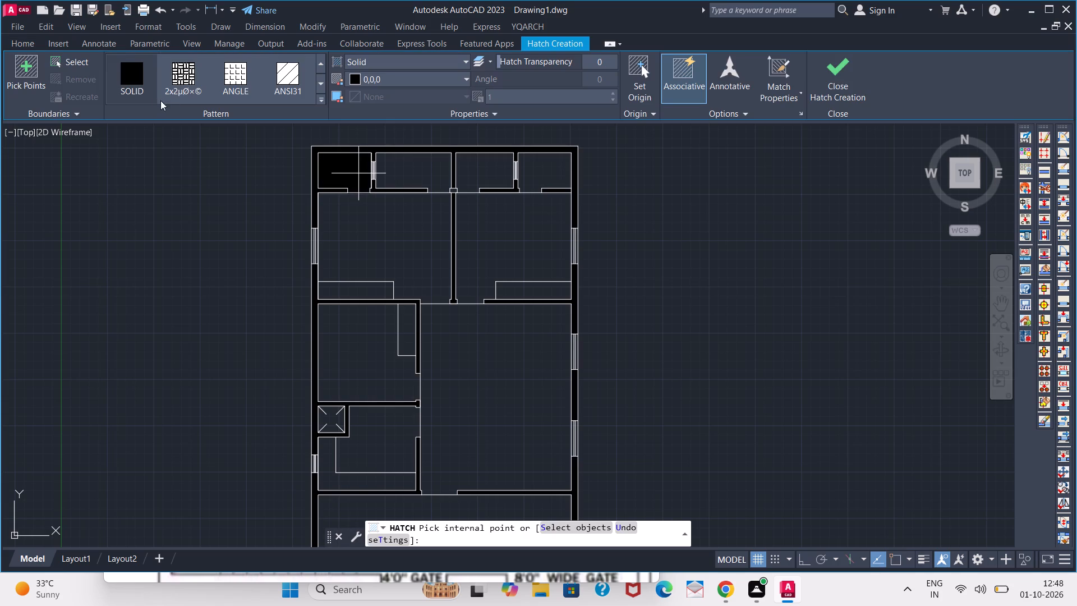
left_click(354, 79)
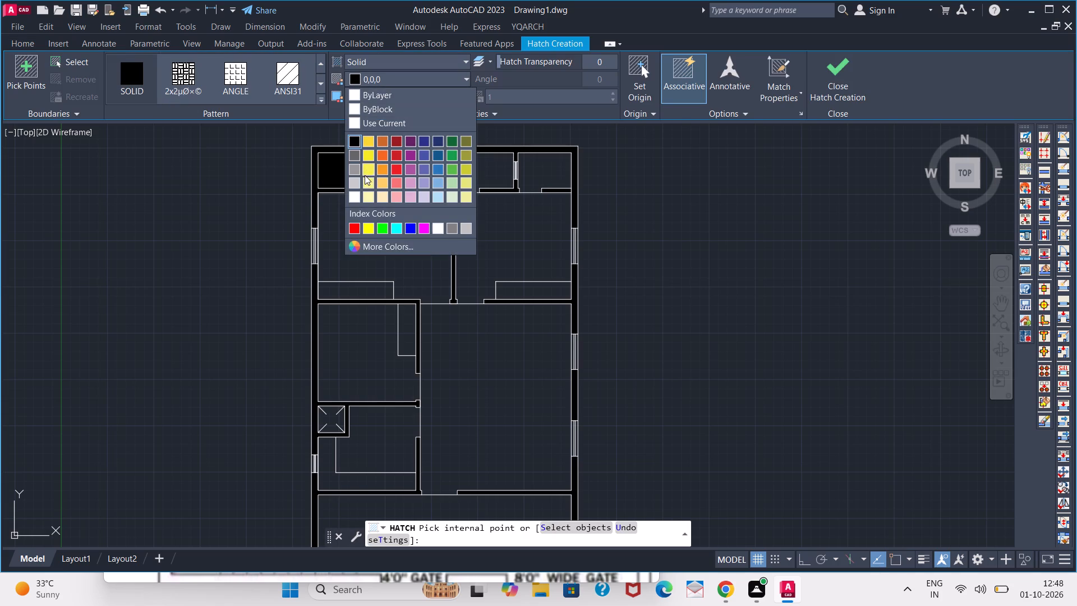
left_click(356, 186)
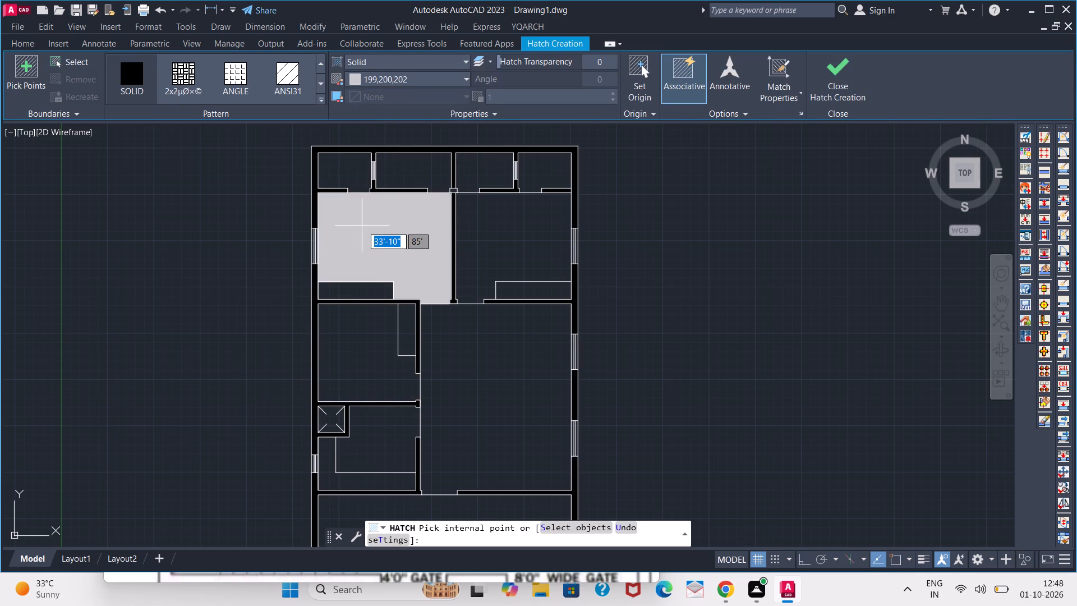
left_click(362, 226)
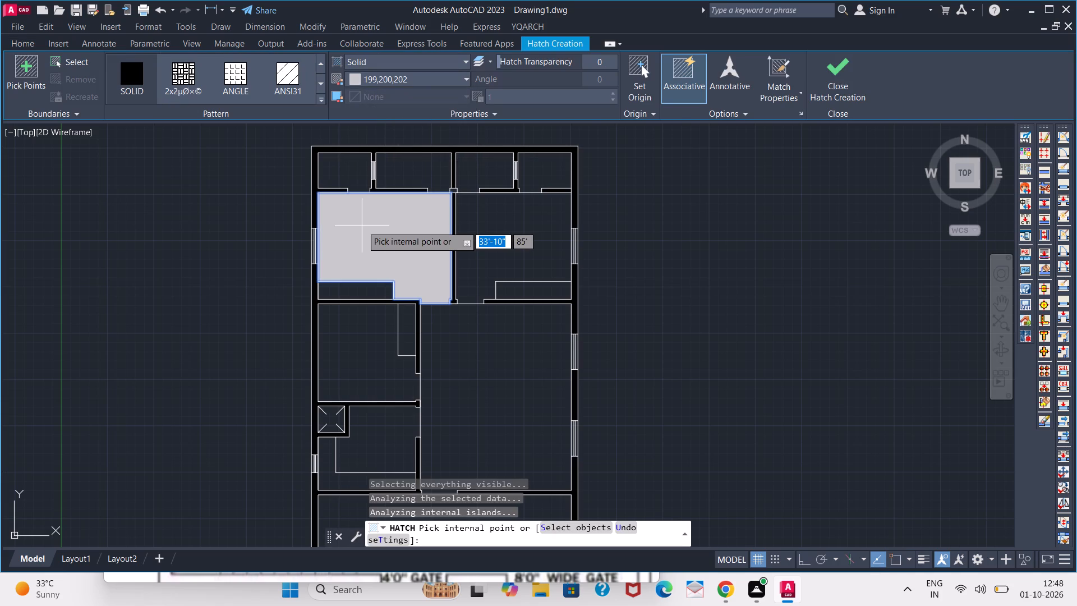
left_click(354, 165)
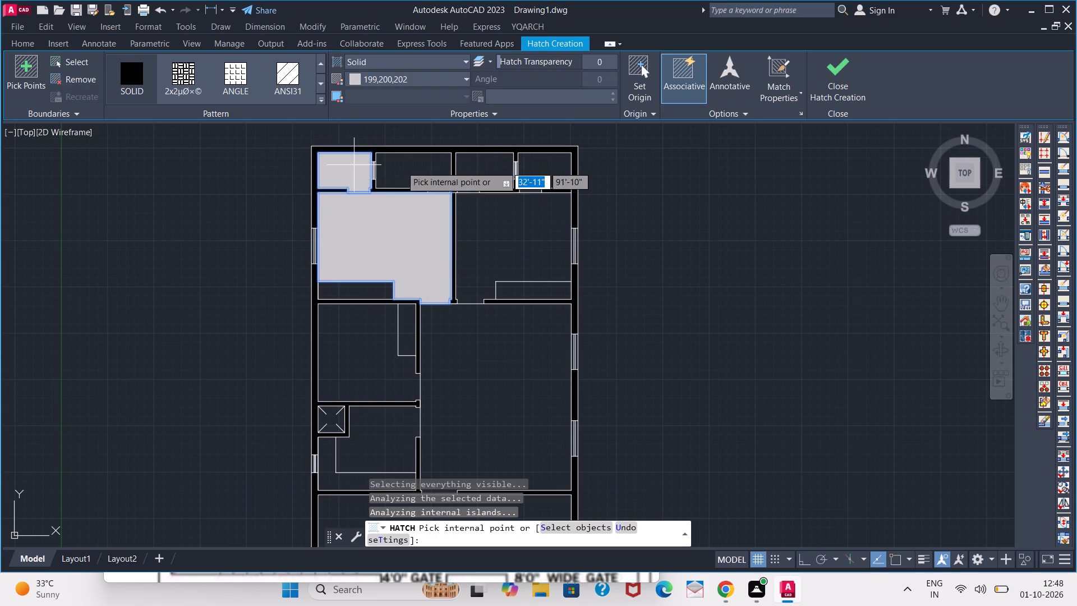
left_click(404, 168)
left_click(486, 176)
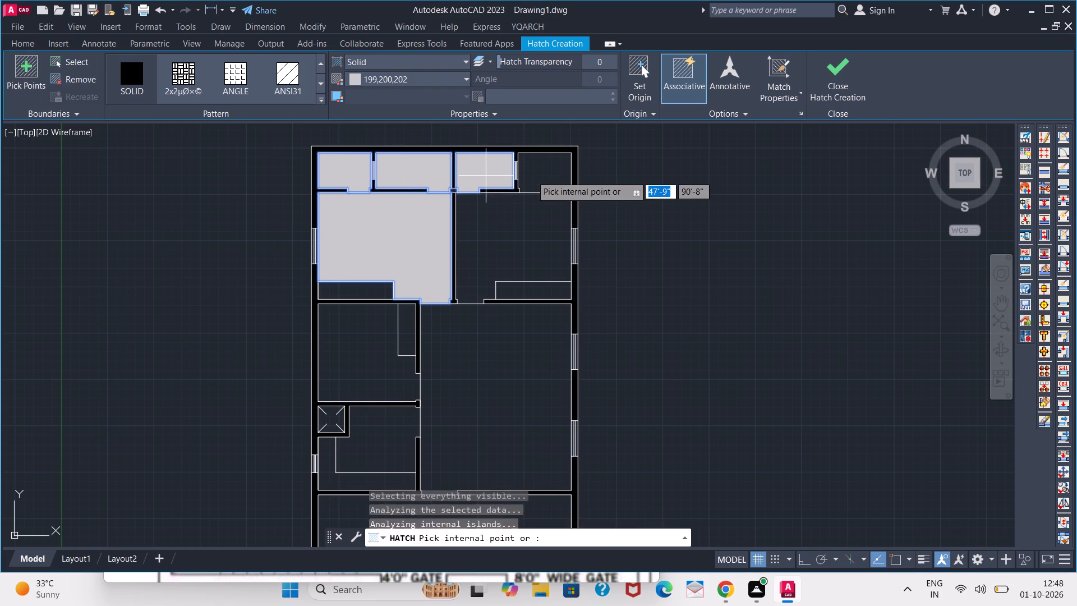
left_click(551, 176)
left_click(492, 252)
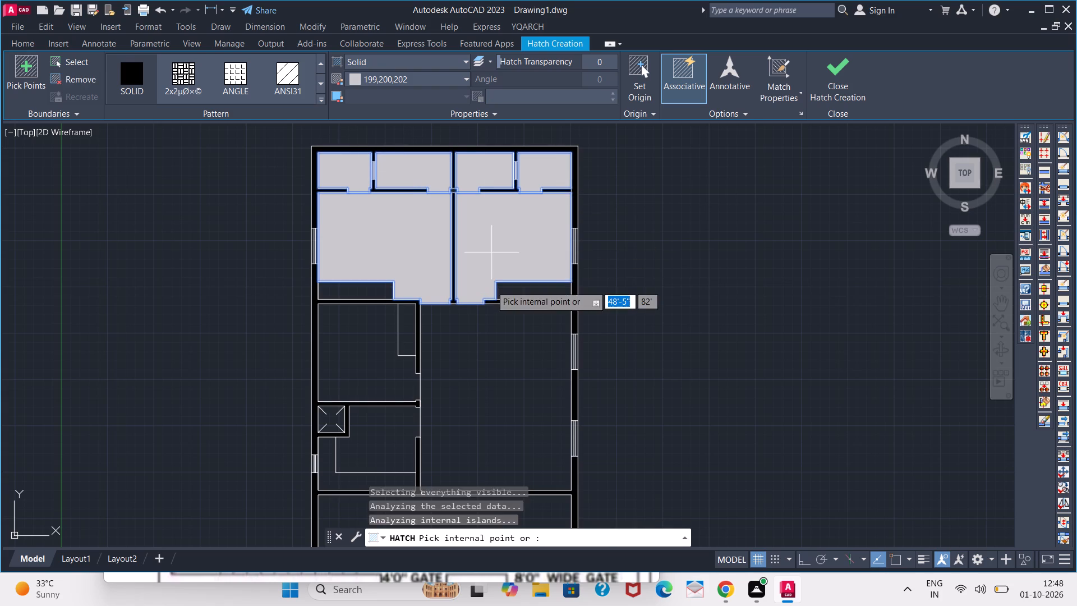
Fill bedroom 2, the hall, kitchen, parking area and two small rooms beside the stairs with the same grey hatch and finish.
left_click(353, 375)
left_click(460, 386)
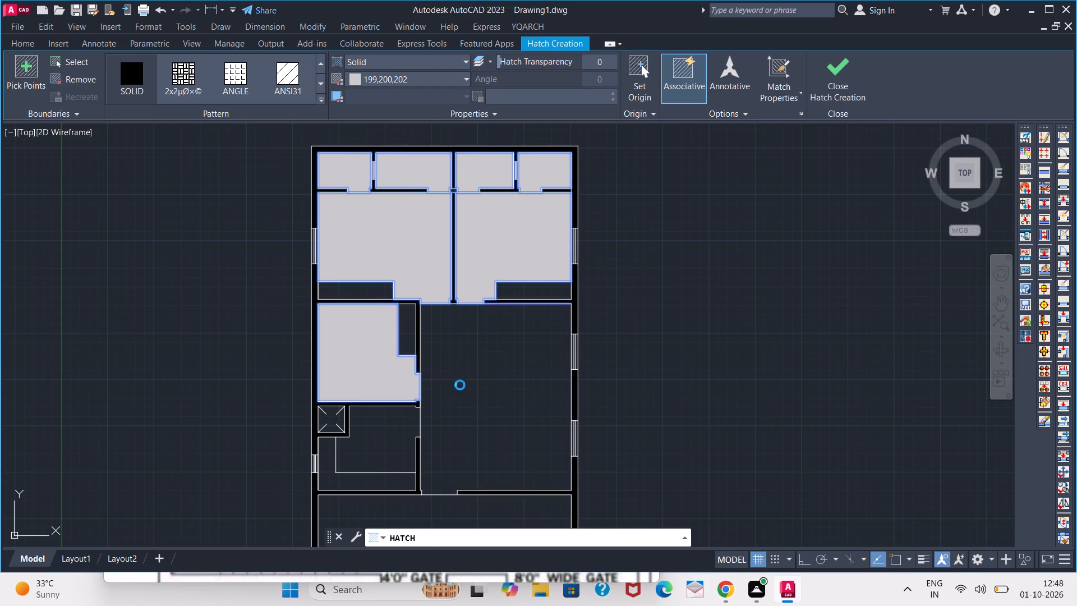
middle_click_drag(460, 384, 401, 200)
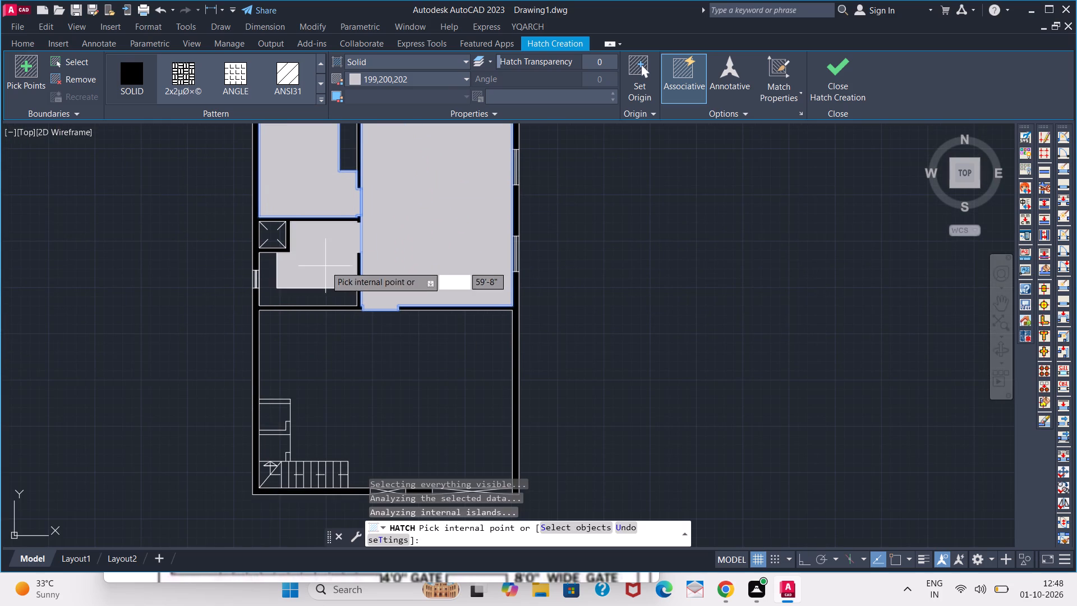
left_click(325, 266)
left_click(358, 377)
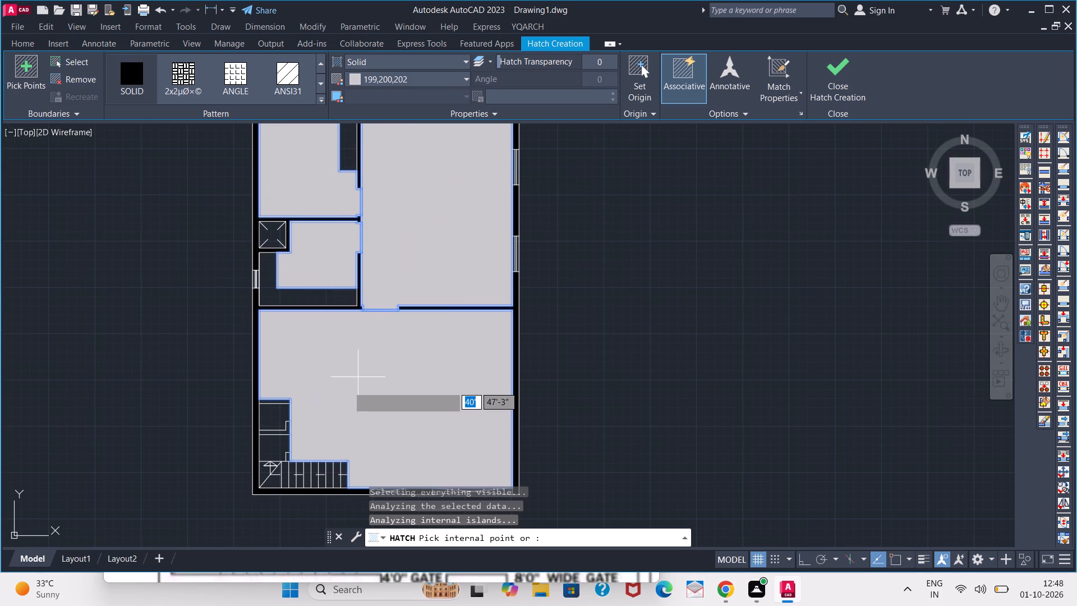
scroll(282, 418, "up", 2)
left_click(280, 418)
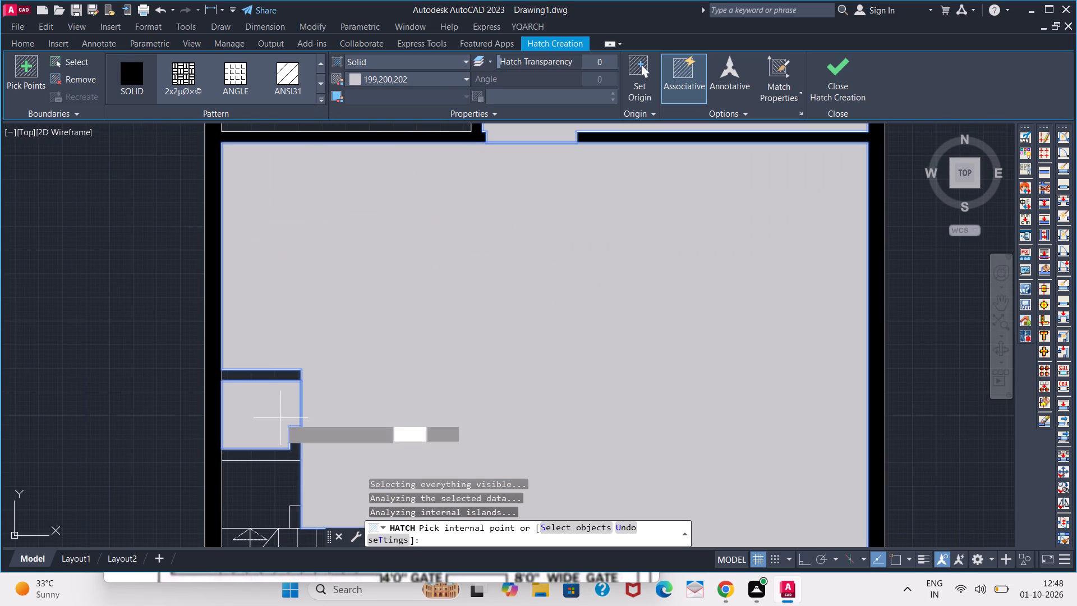
left_click(247, 518)
scroll(286, 449, "down", 4)
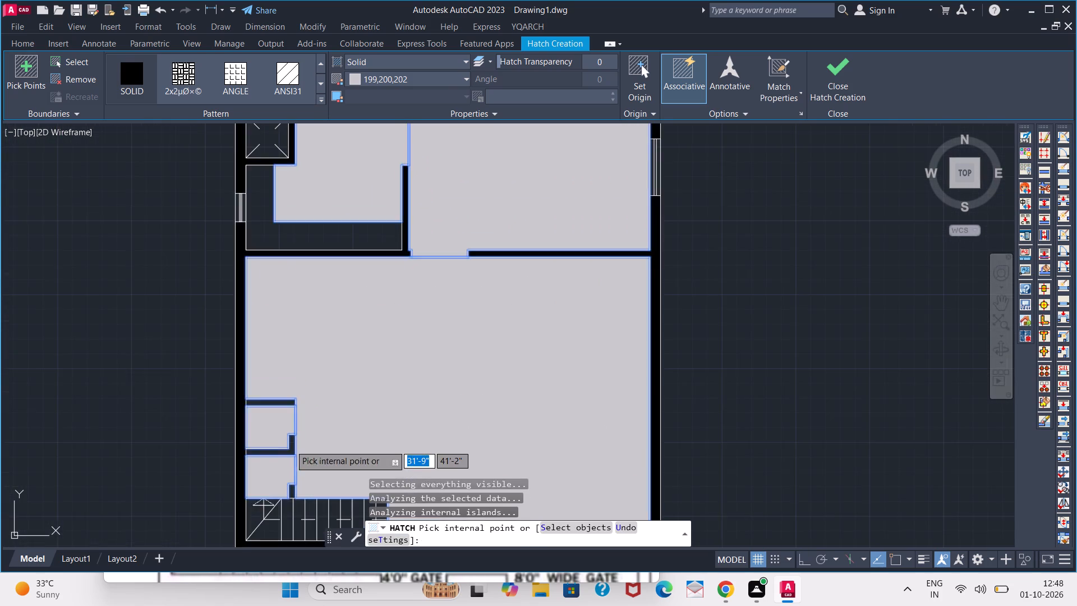
scroll(370, 396, "down", 2)
middle_click_drag(418, 393, 417, 477)
left_click(825, 97)
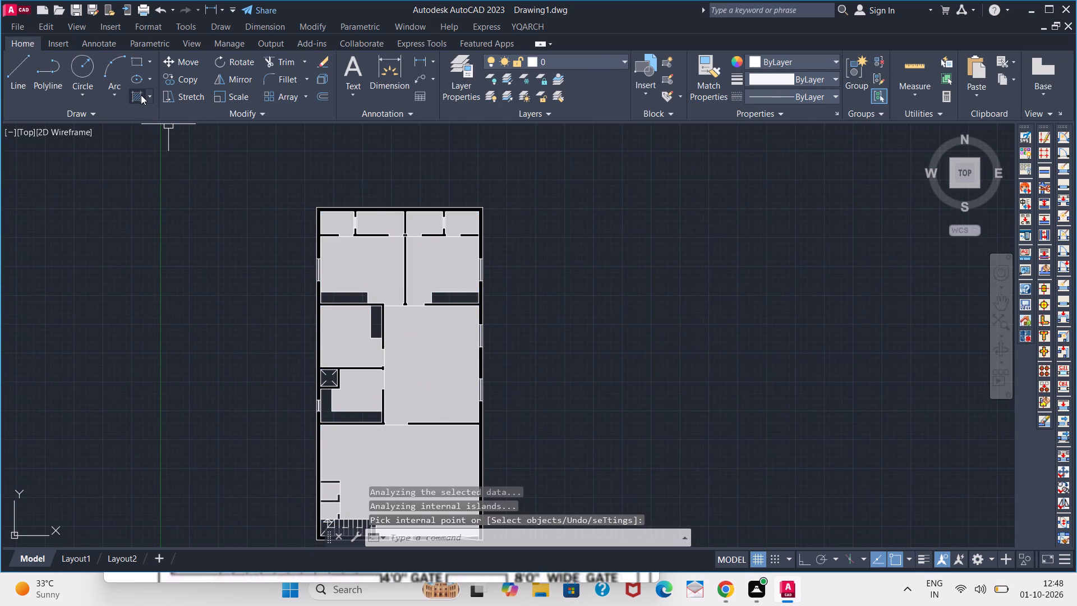
Fill the three bedroom wardrobe areas with a solid orange hatch, colour 248,153,30.
left_click(141, 95)
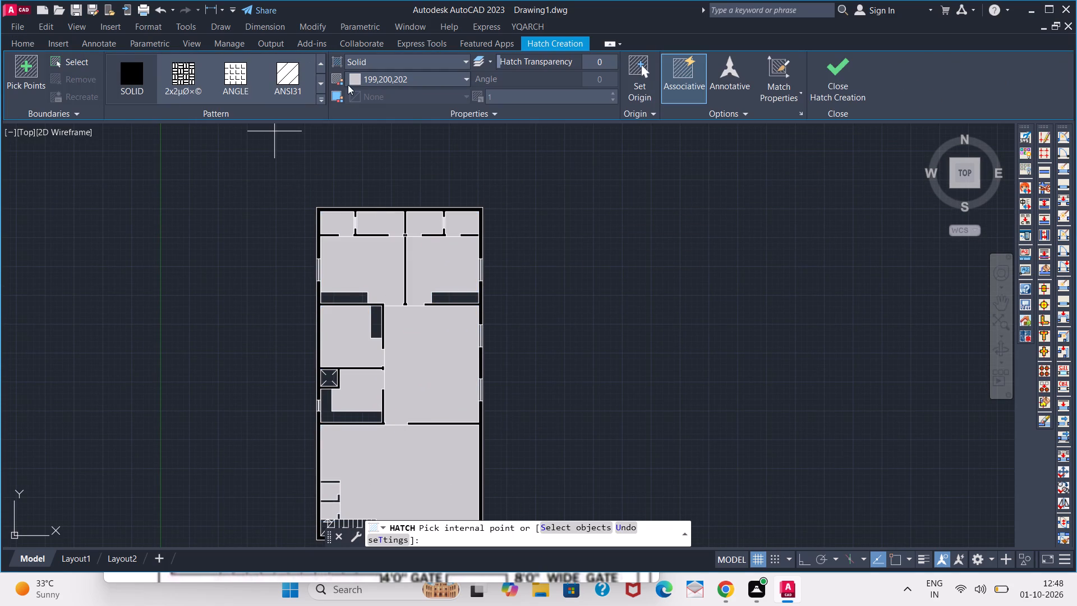
left_click(355, 79)
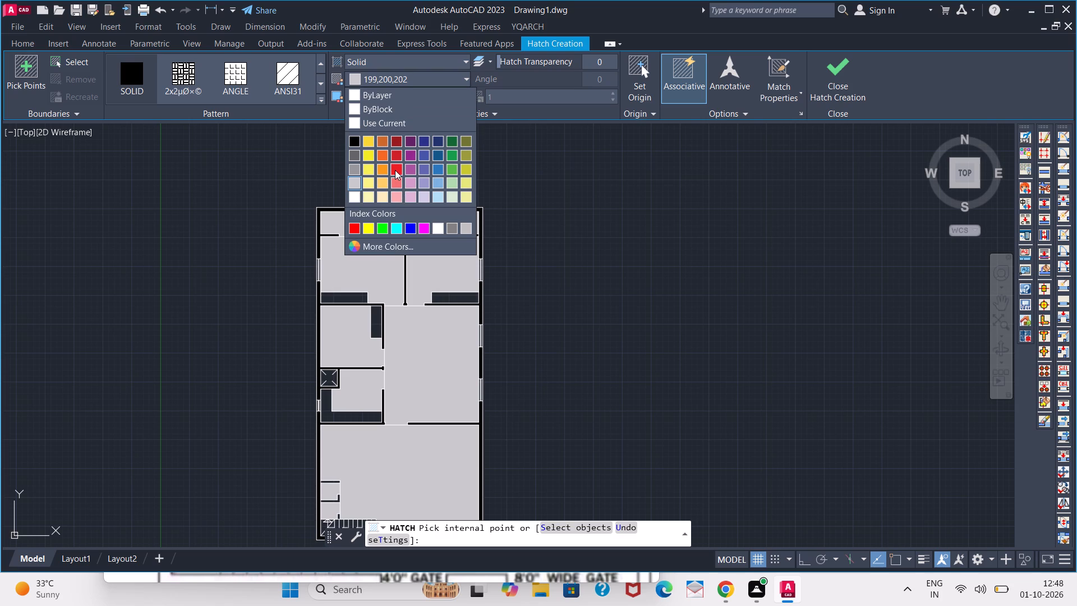
left_click(384, 169)
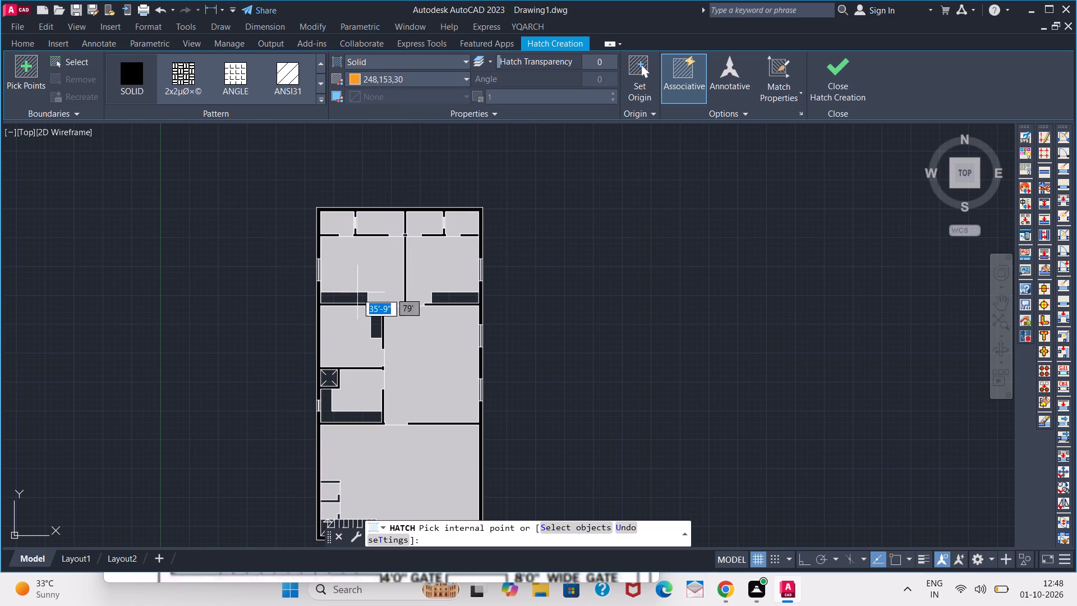
left_click(351, 296)
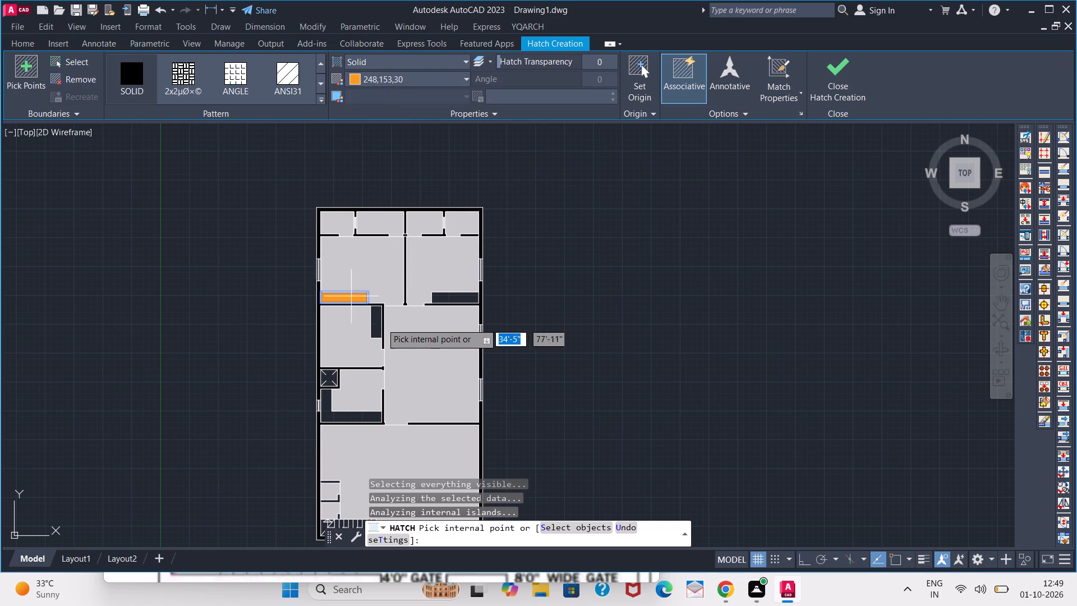
left_click(373, 320)
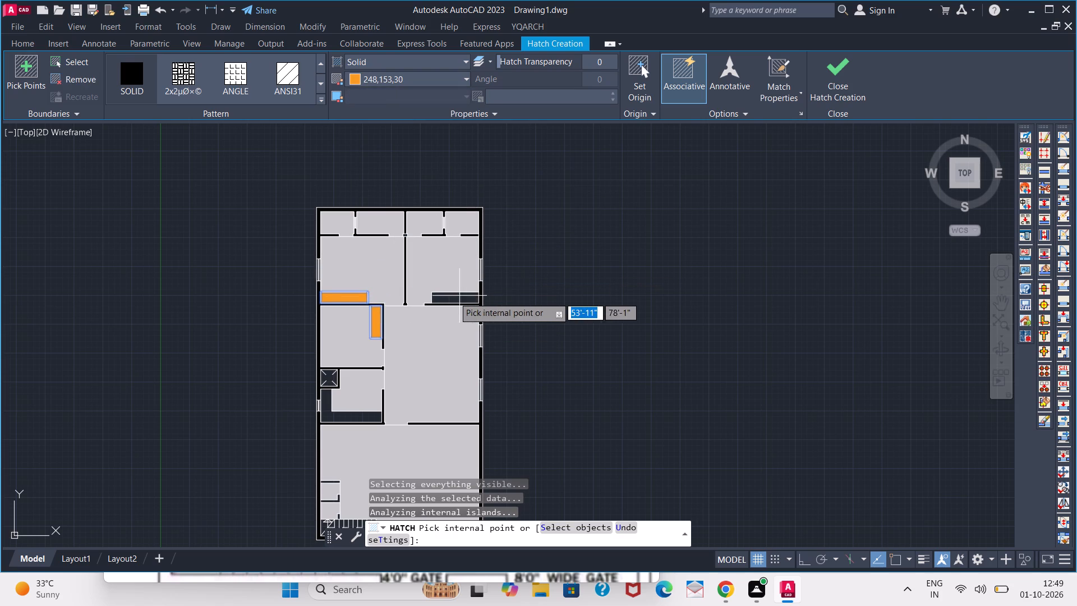
left_click(453, 297)
middle_click_drag(347, 376, 342, 355)
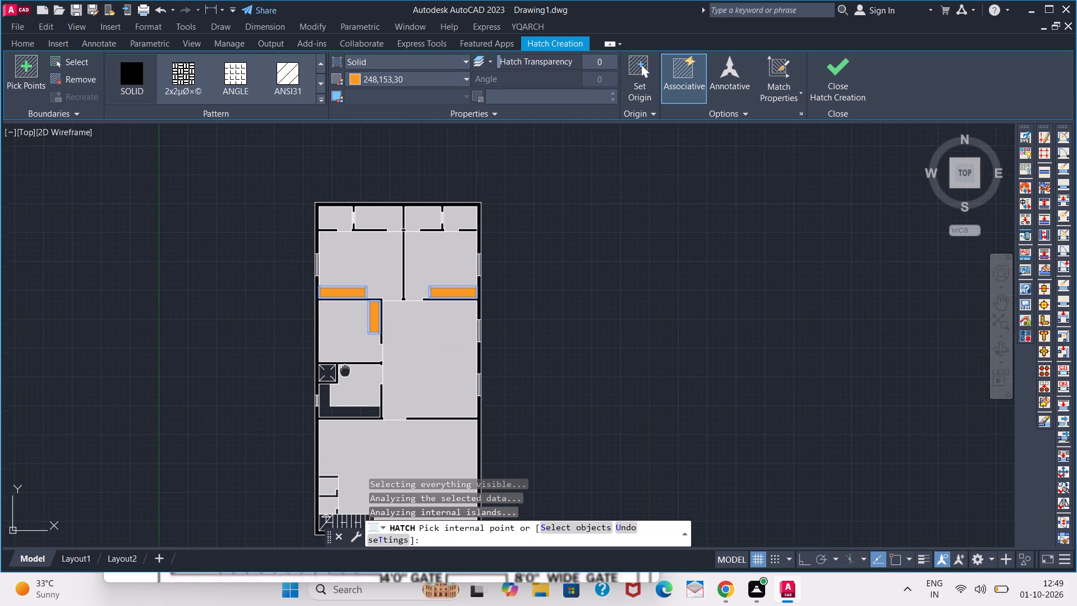
middle_click_drag(342, 355, 338, 275)
key("space")
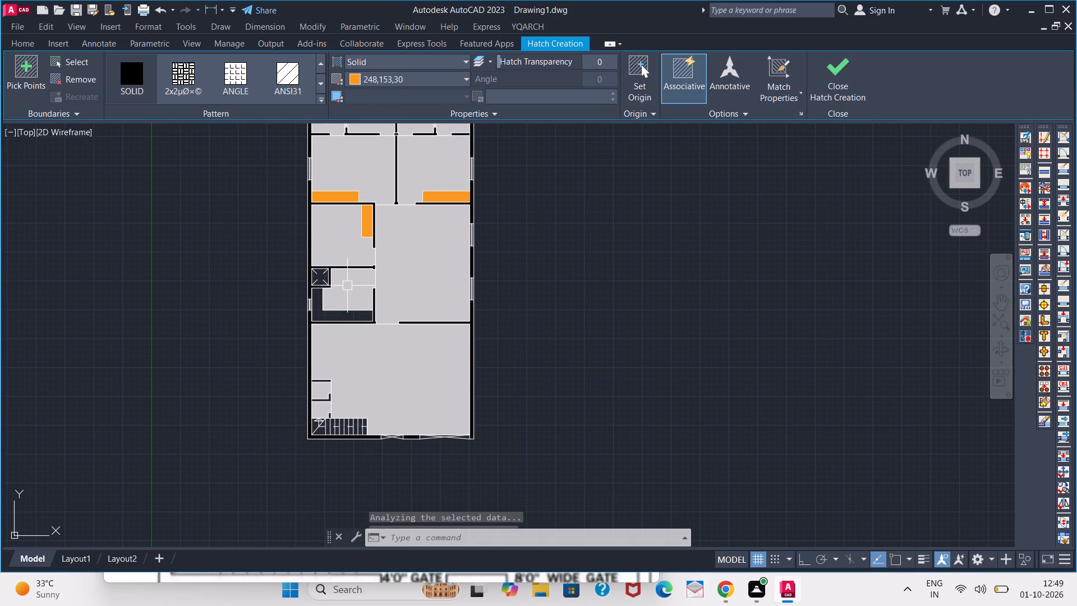
Turn the CAR, DOOR, TEXT and FUR layers back on.
scroll(223, 245, "down", 2)
middle_click_drag(224, 243, 207, 301)
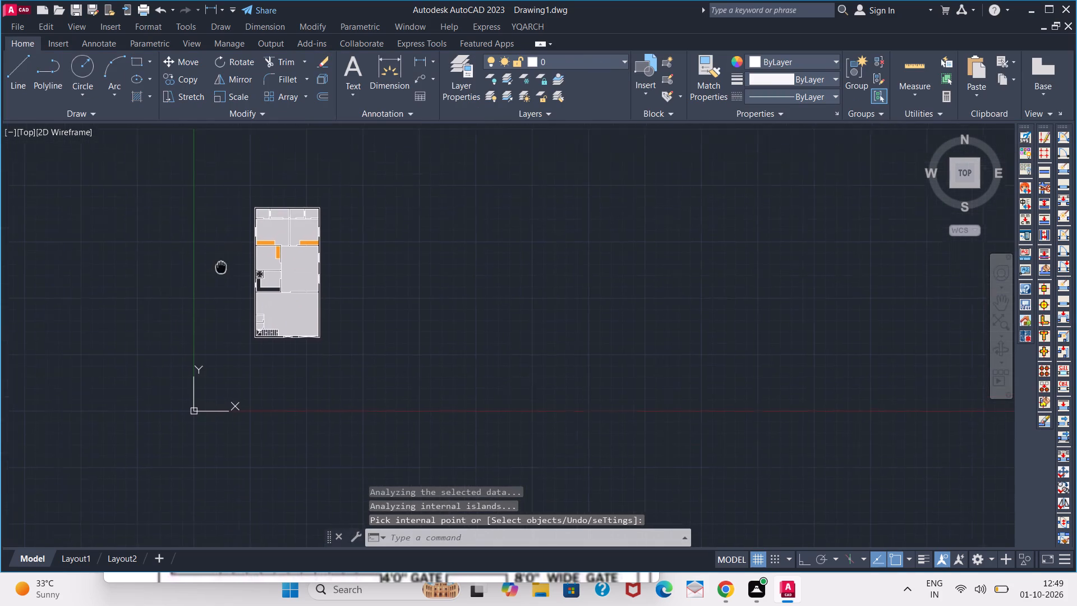
middle_click_drag(207, 301, 206, 303)
scroll(209, 291, "up", 2)
middle_click_drag(272, 268, 252, 234)
middle_click(242, 214)
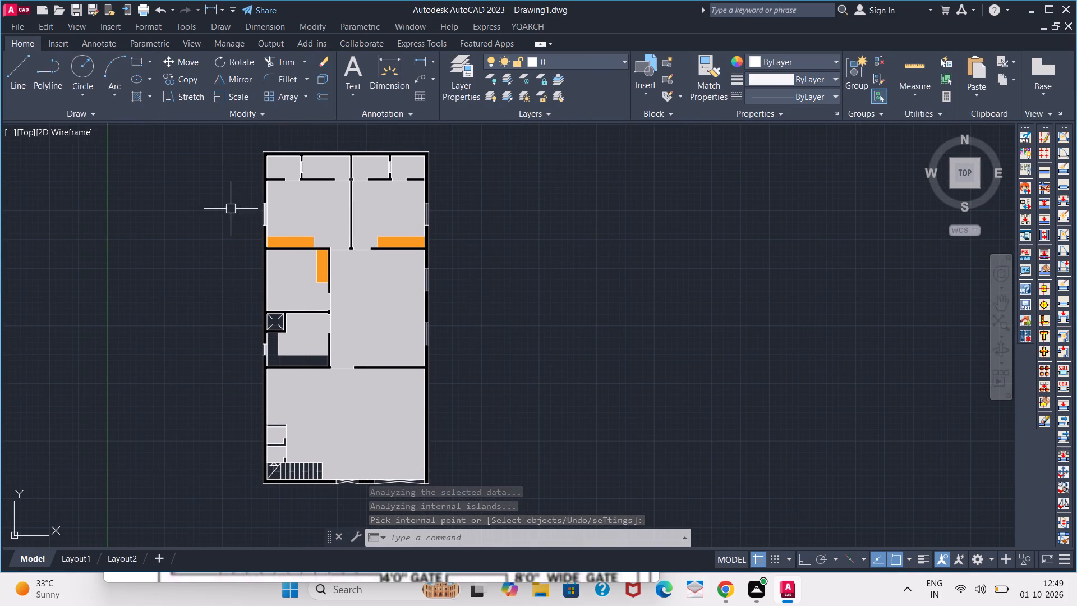
left_click(549, 70)
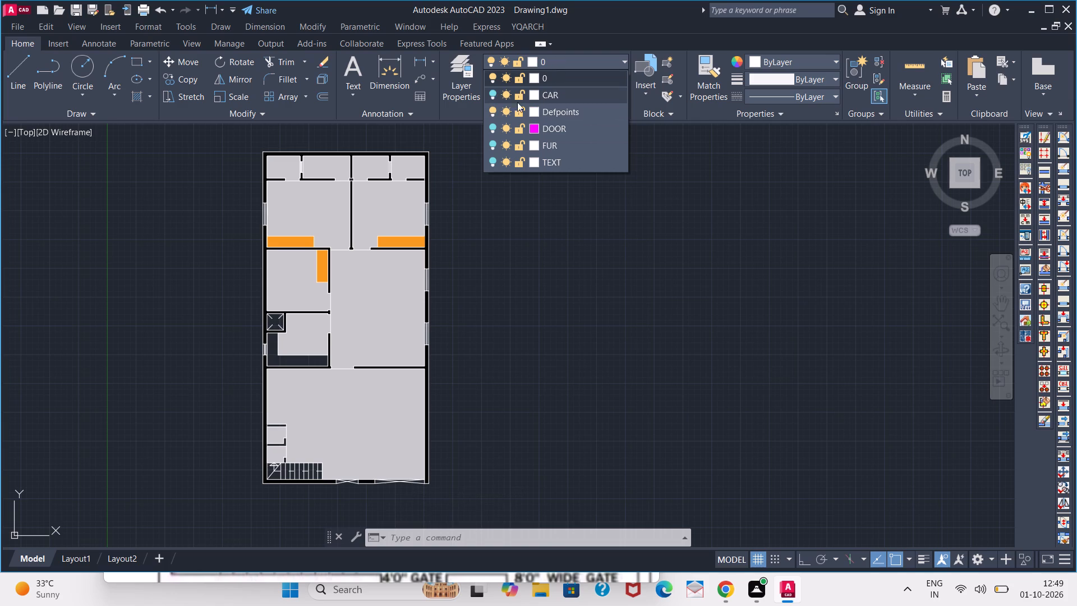
left_click(491, 91)
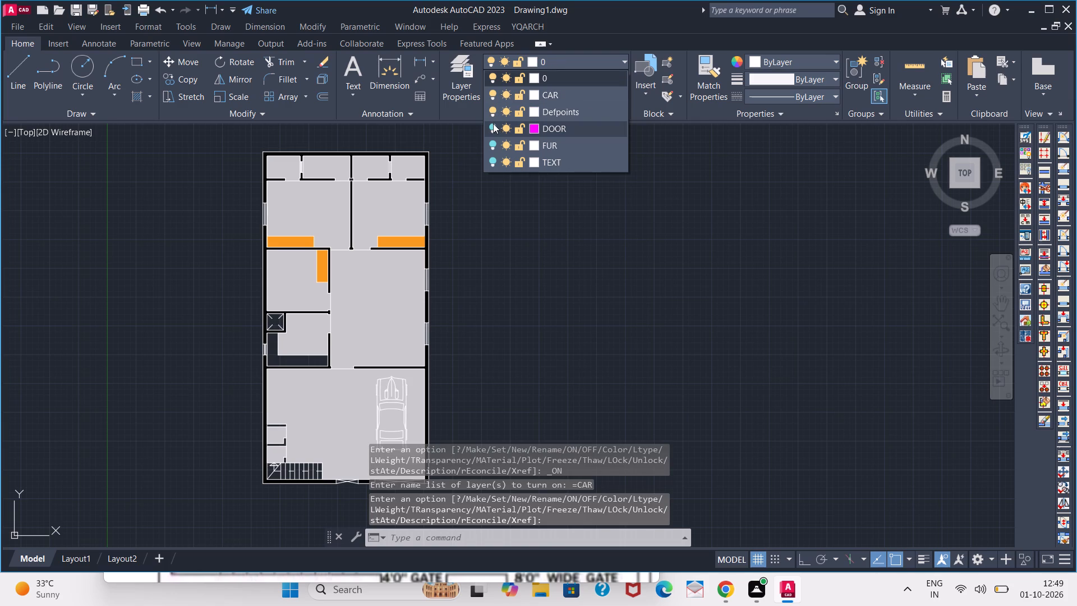
left_click(493, 123)
left_click(494, 160)
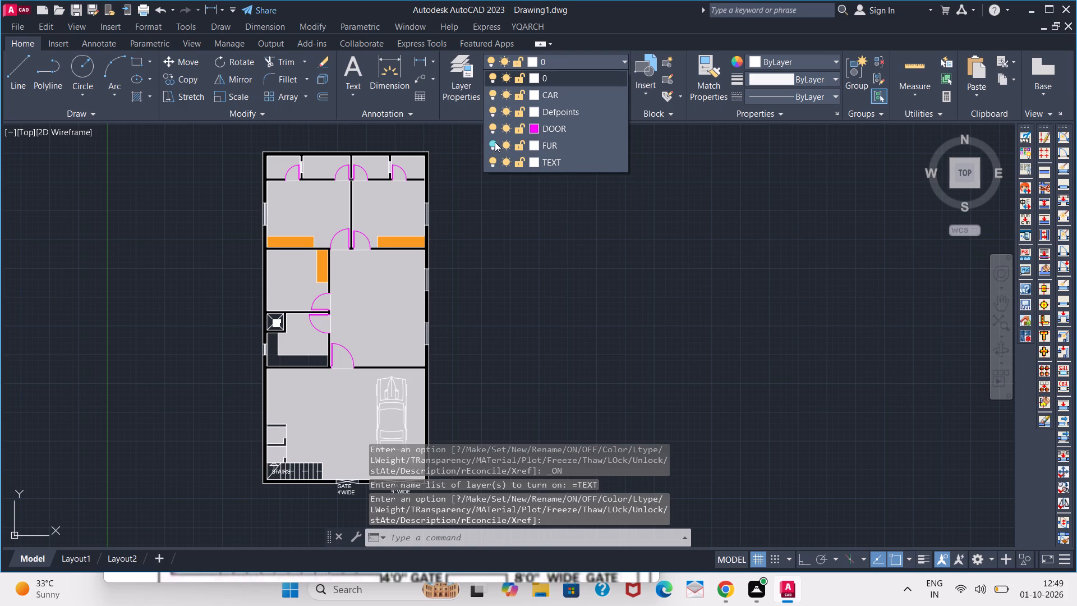
left_click(495, 140)
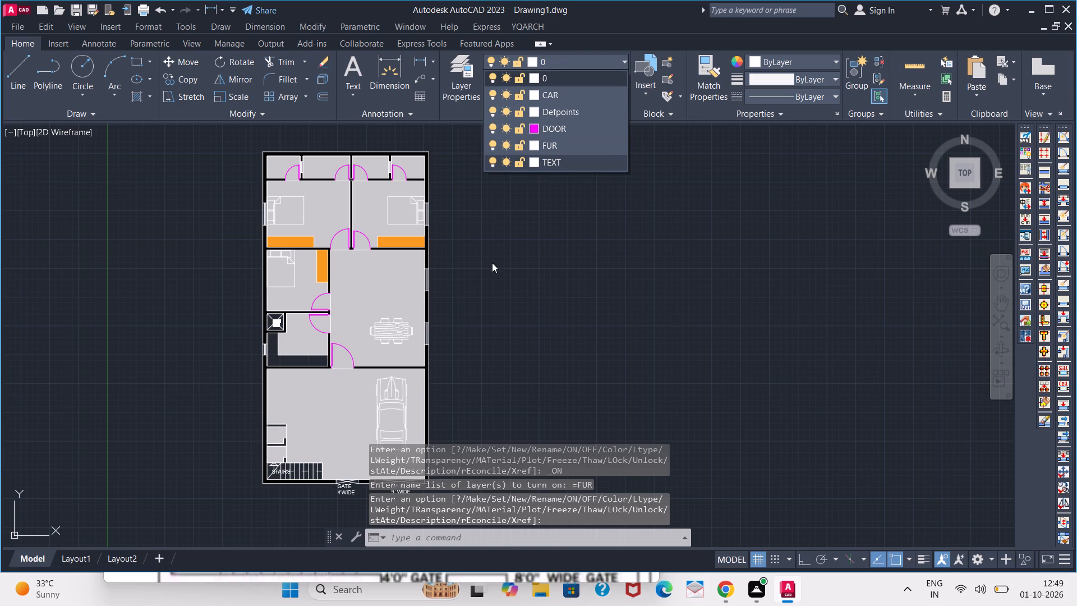
middle_click_drag(491, 261, 478, 228)
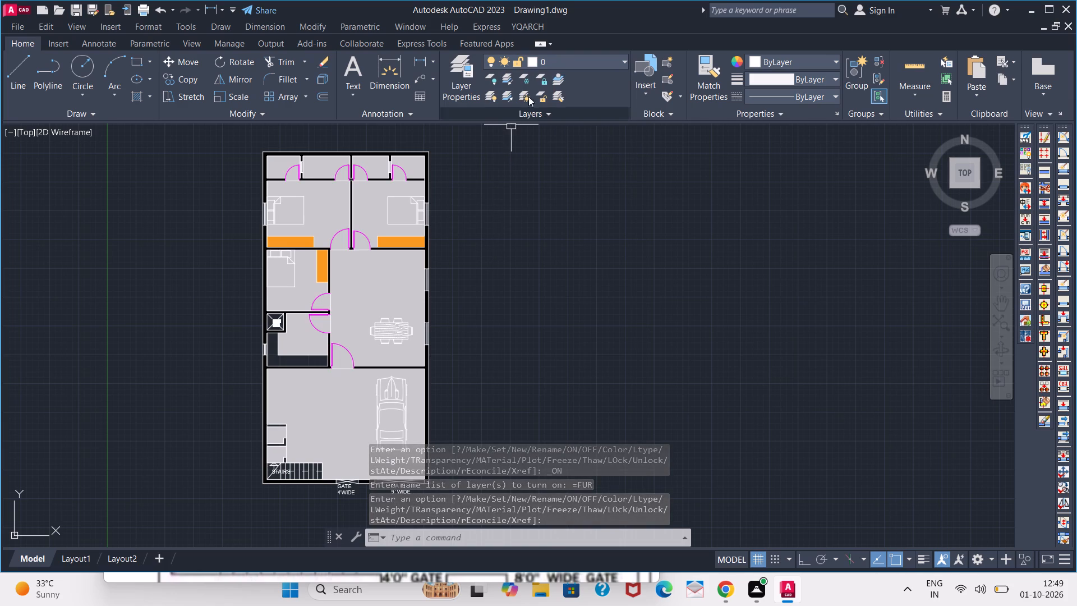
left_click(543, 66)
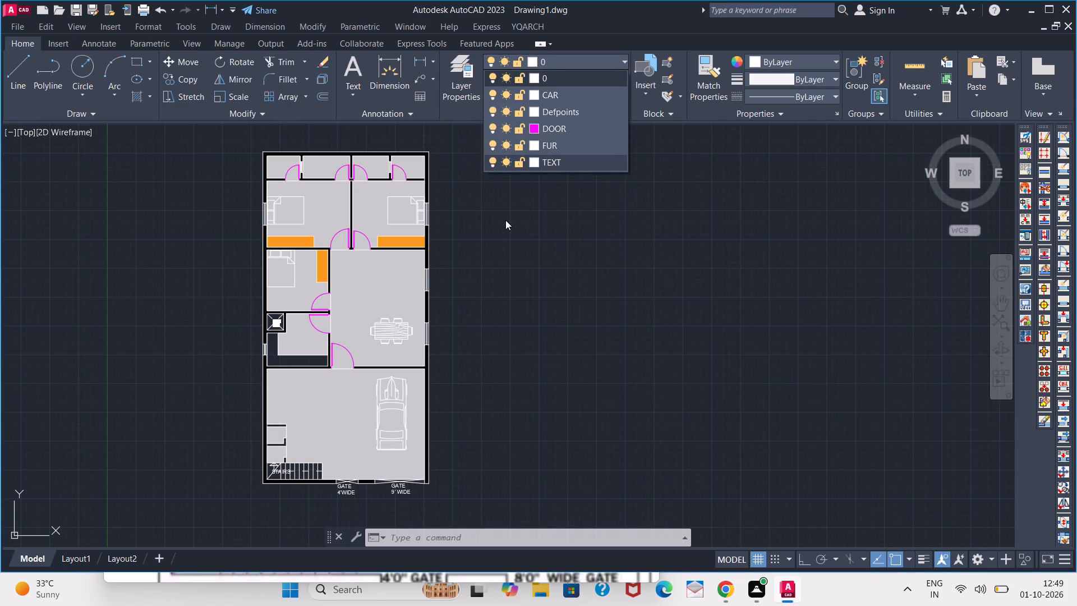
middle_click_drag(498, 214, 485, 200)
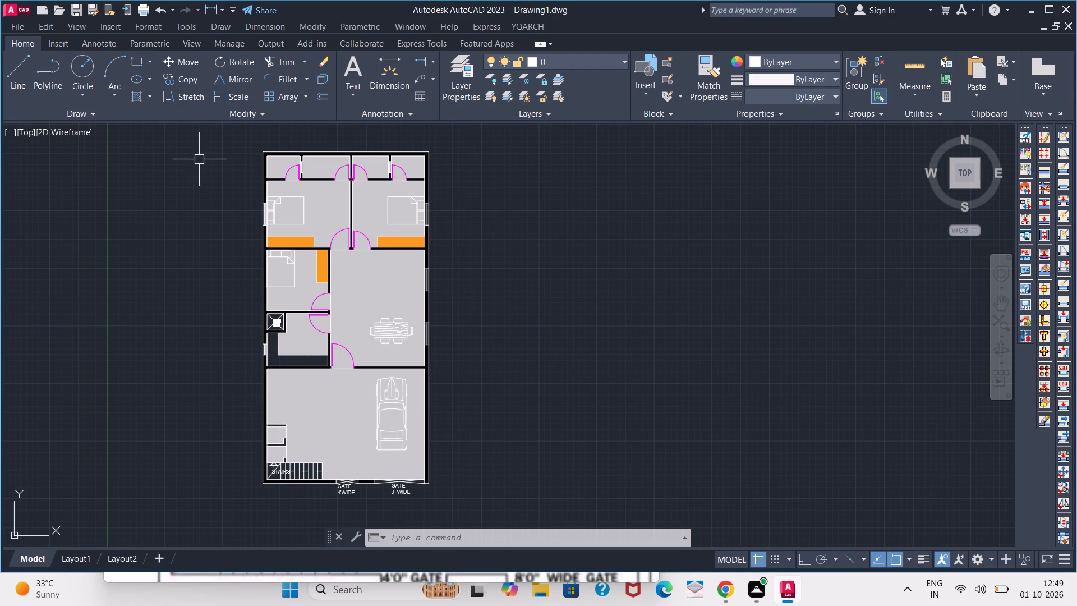
Preview the plot using DWG To PDF.pc3 on ANSI expand C (22.00 x 17.00 inches) paper, inspect the plan, and exit without plotting.
key("ctrl+p")
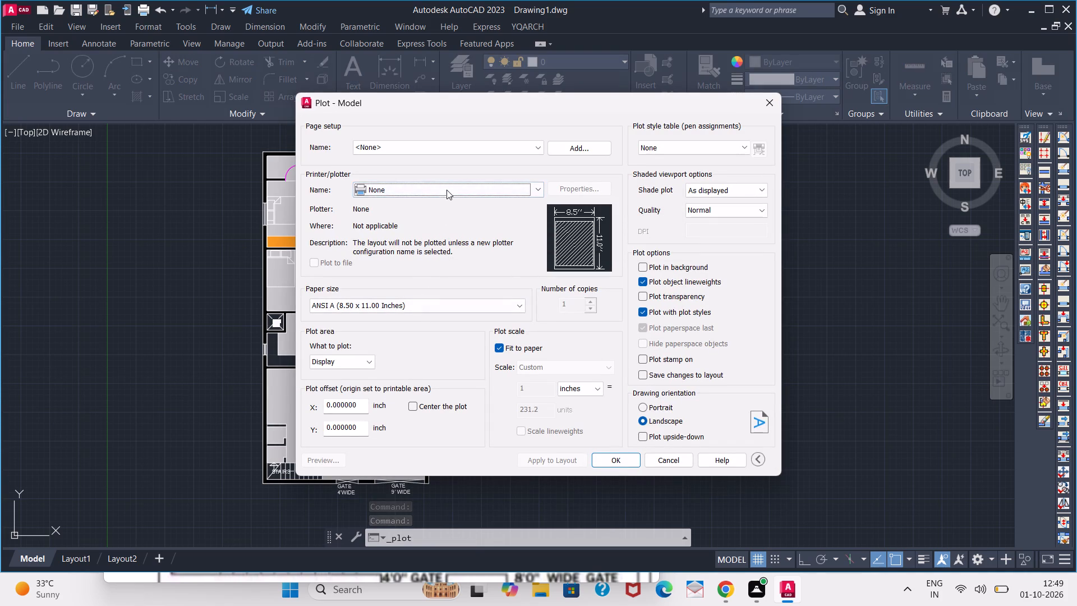
left_click(447, 190)
left_click(423, 350)
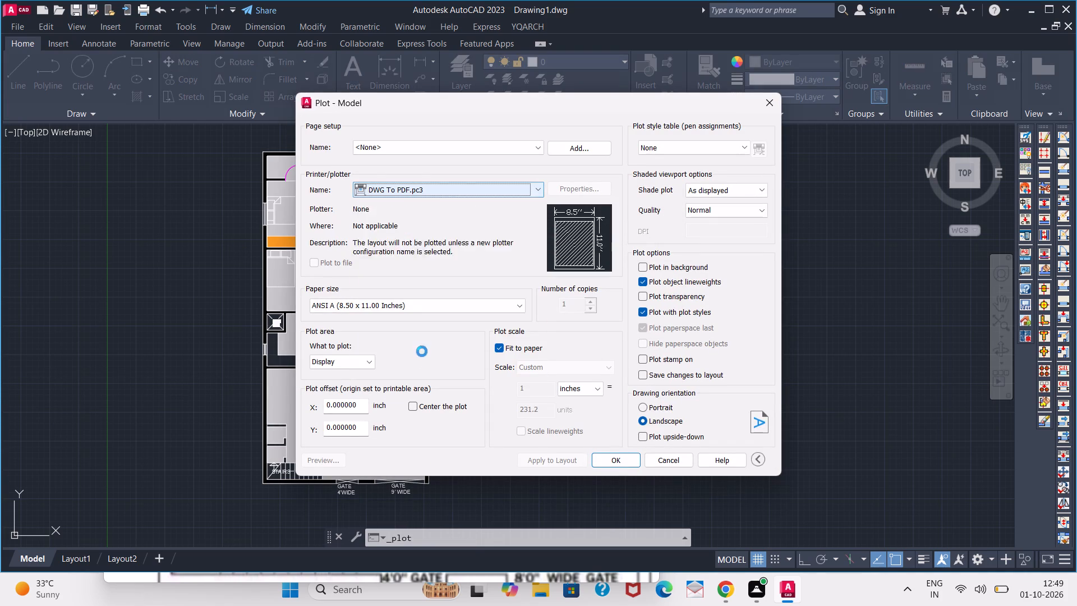
left_click(422, 304)
left_click(345, 432)
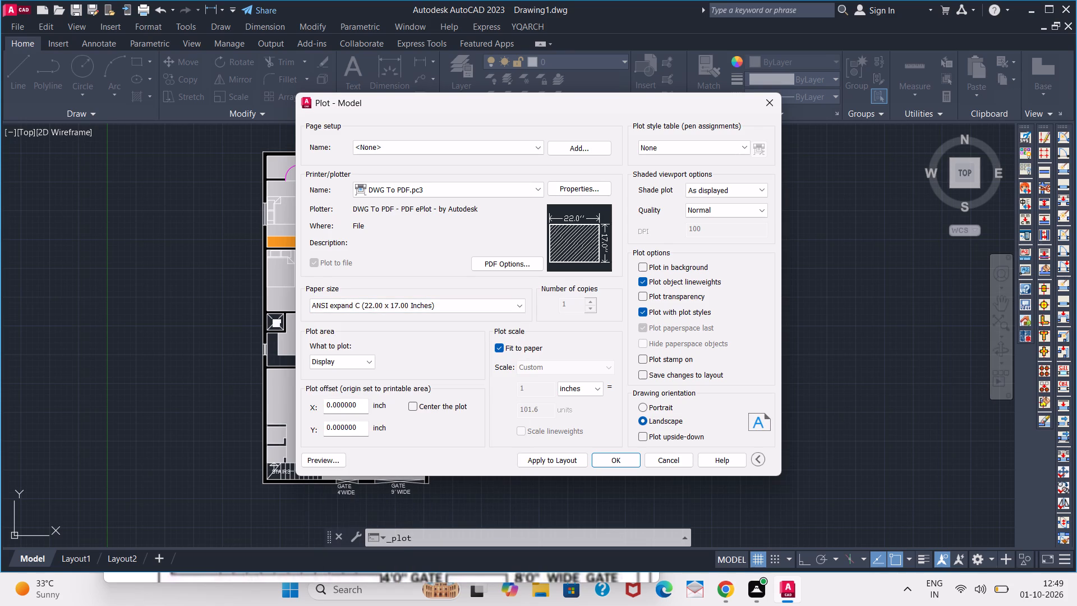
left_click(320, 462)
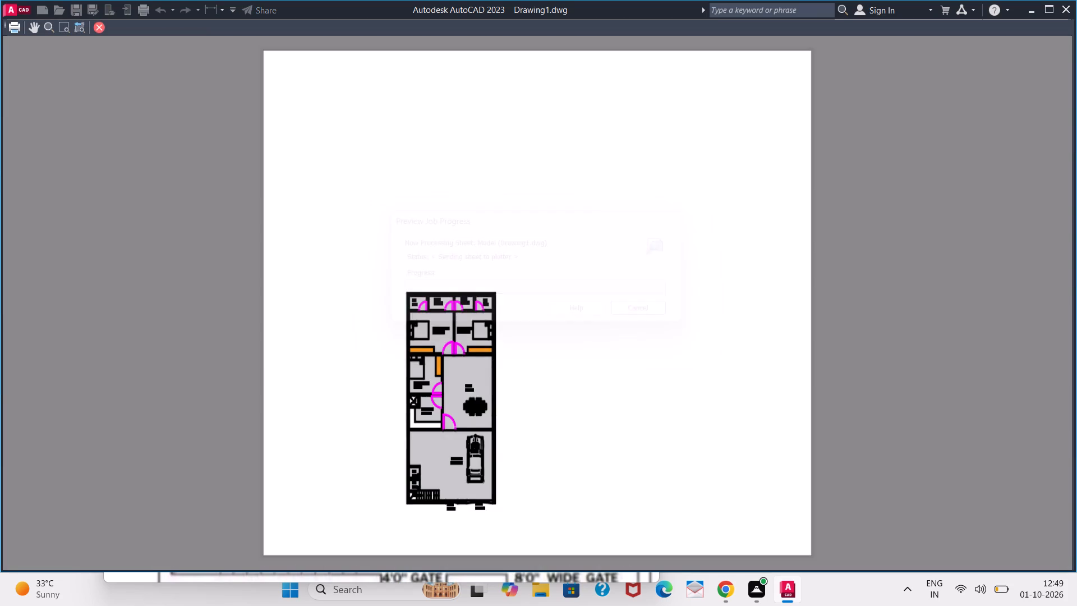
scroll(496, 384, "up", 4)
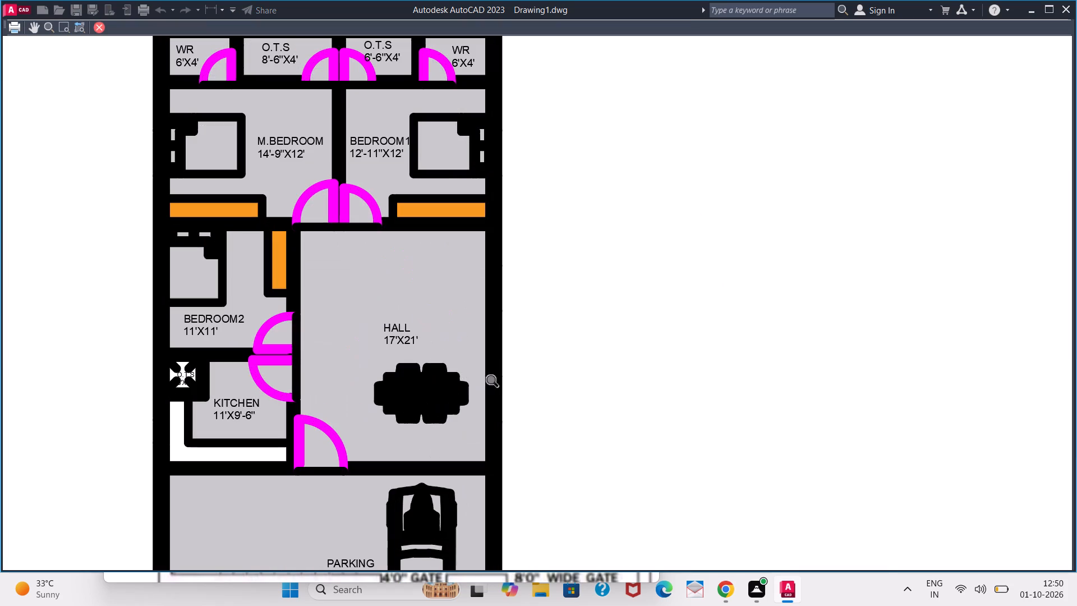
scroll(470, 362, "down", 6)
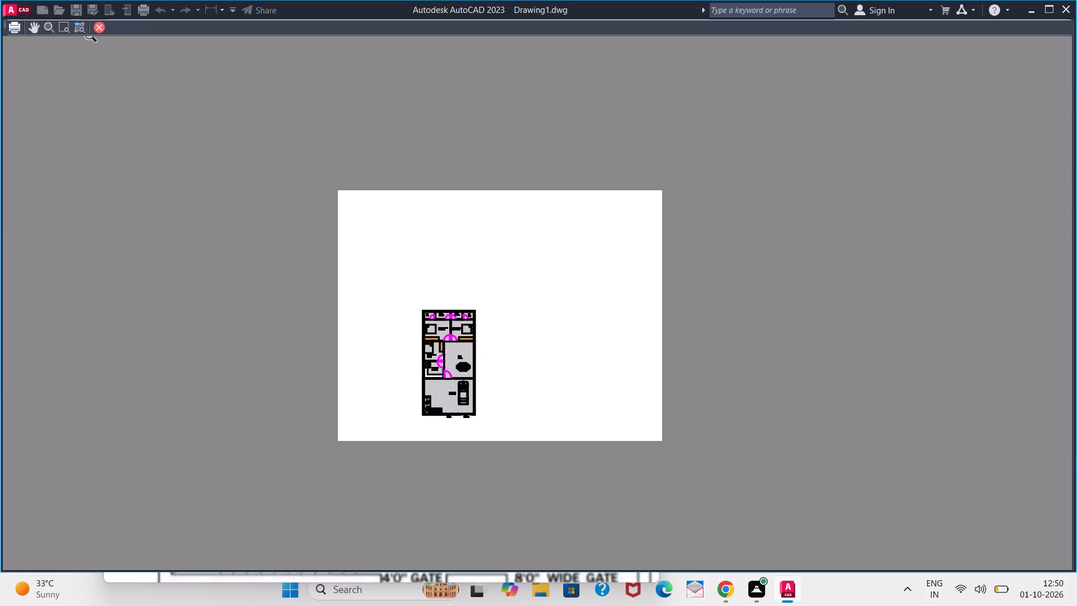
left_click(105, 30)
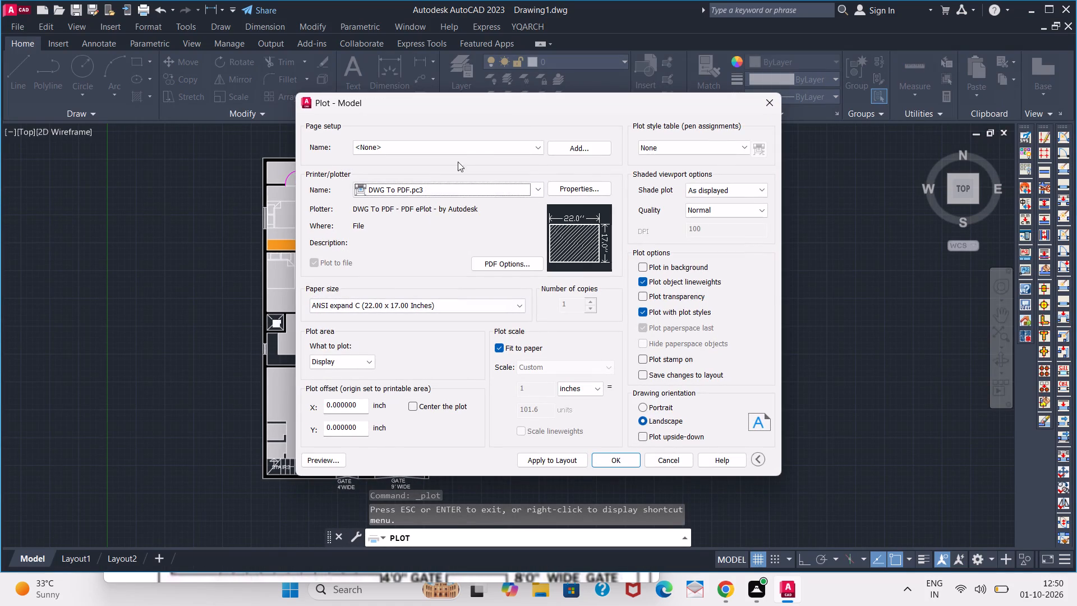
left_click(768, 103)
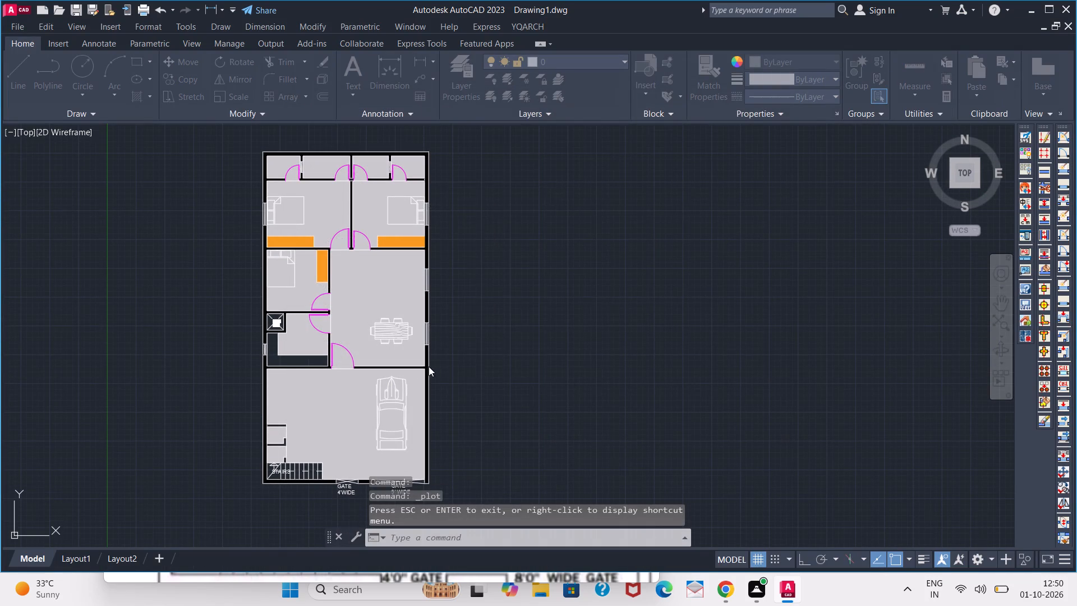
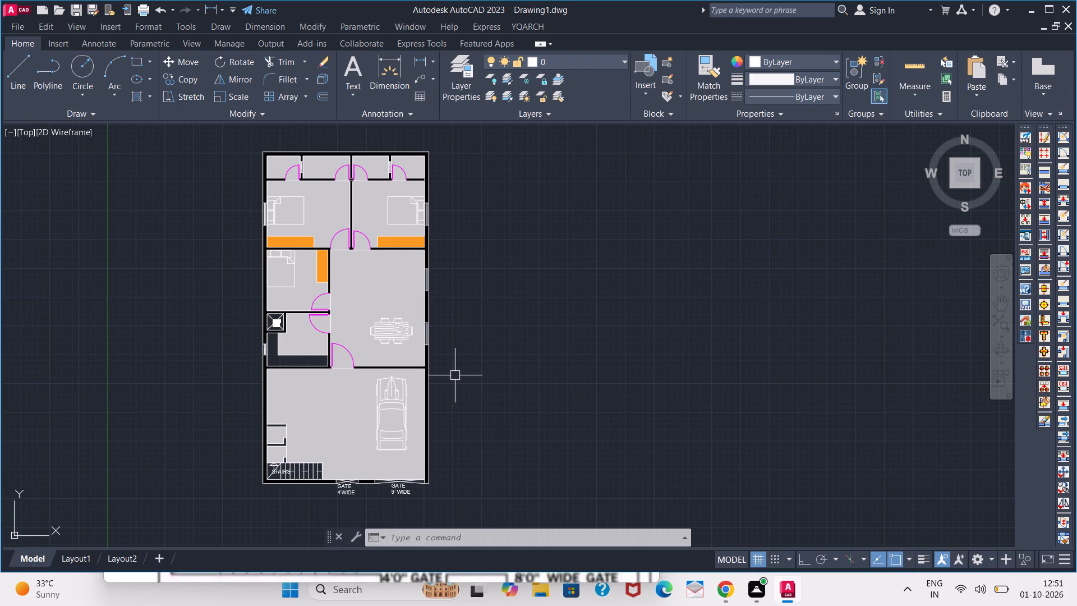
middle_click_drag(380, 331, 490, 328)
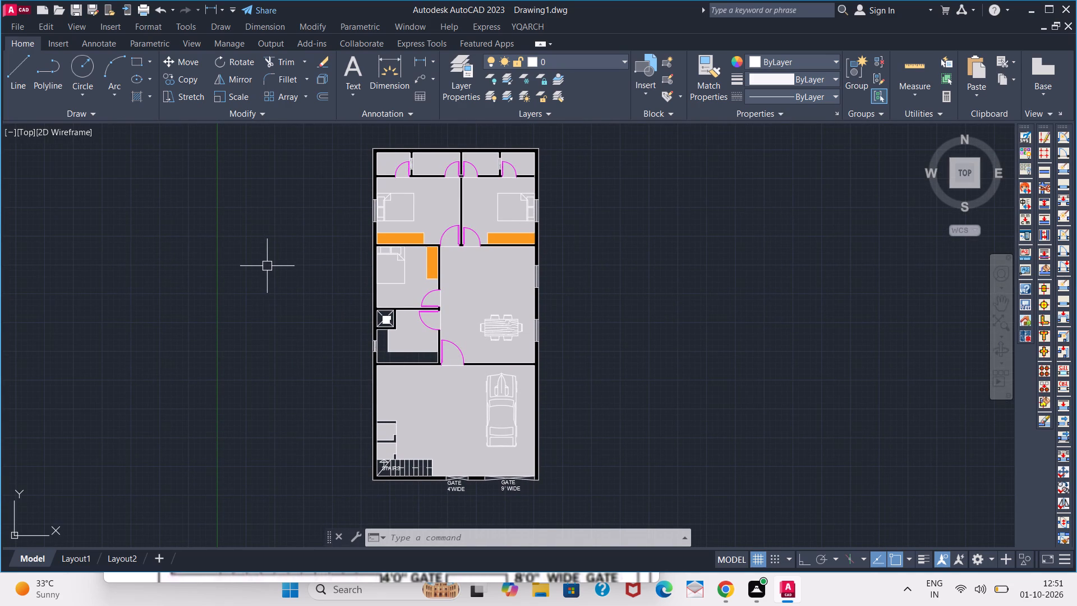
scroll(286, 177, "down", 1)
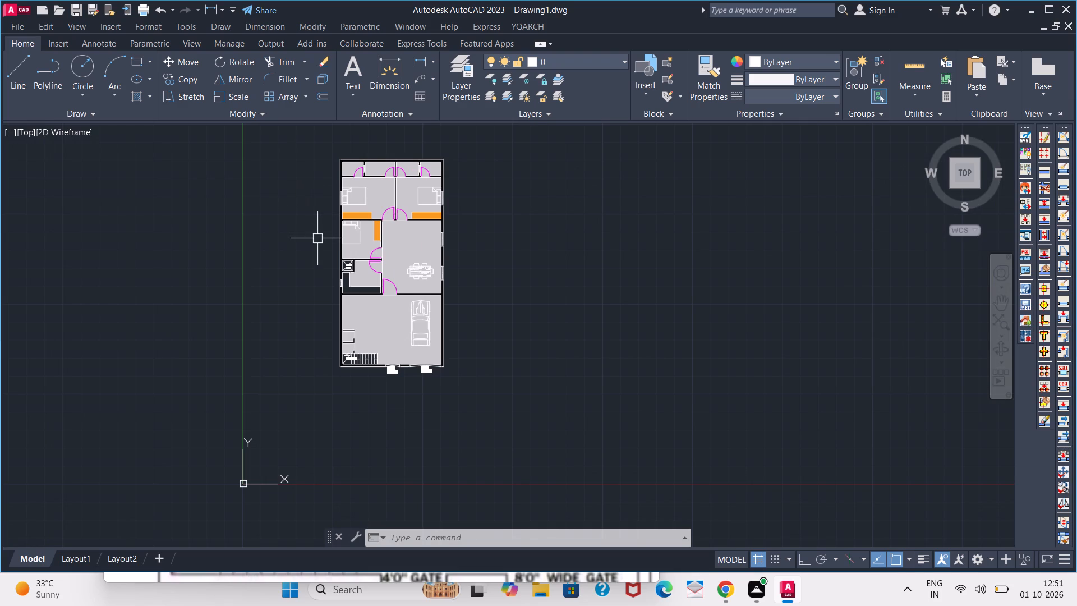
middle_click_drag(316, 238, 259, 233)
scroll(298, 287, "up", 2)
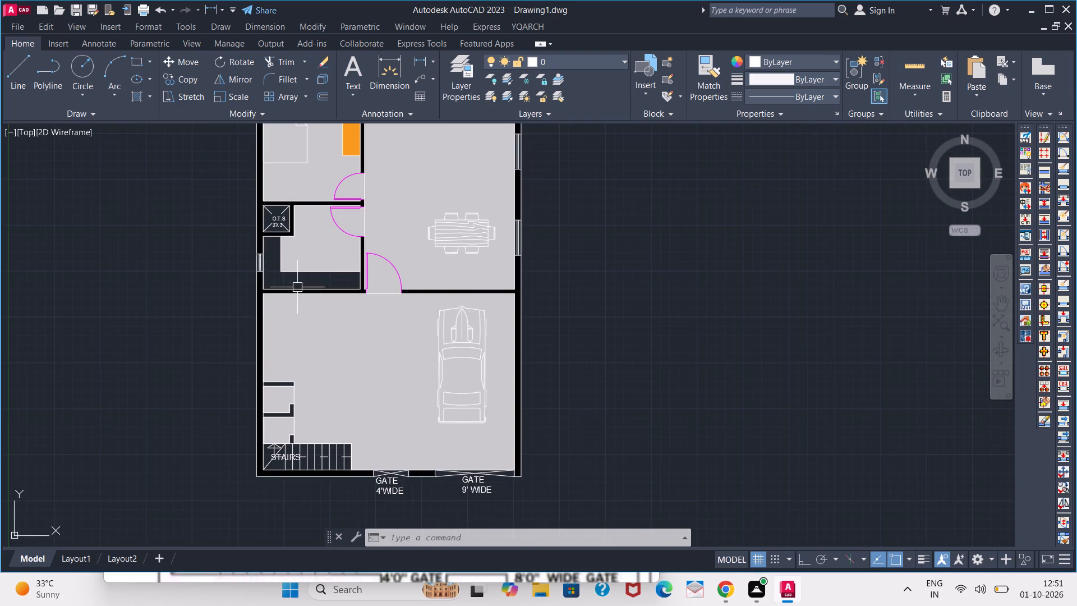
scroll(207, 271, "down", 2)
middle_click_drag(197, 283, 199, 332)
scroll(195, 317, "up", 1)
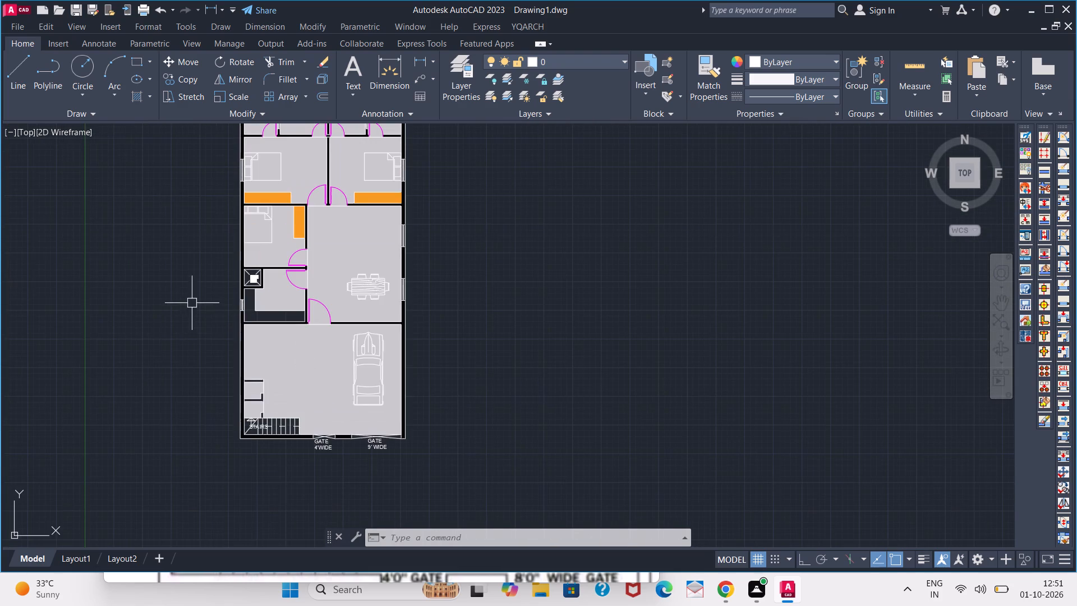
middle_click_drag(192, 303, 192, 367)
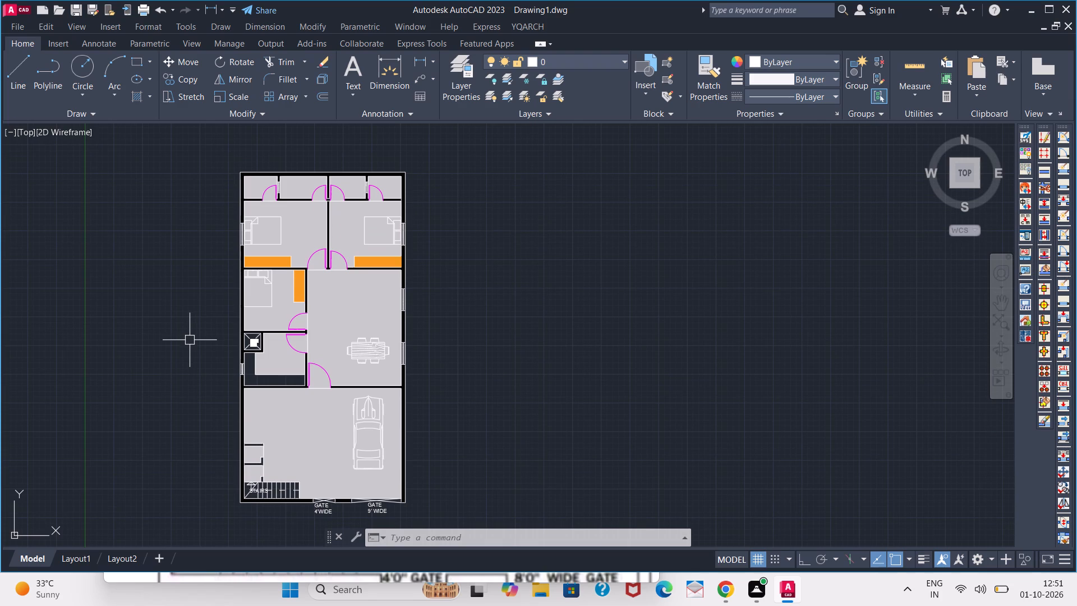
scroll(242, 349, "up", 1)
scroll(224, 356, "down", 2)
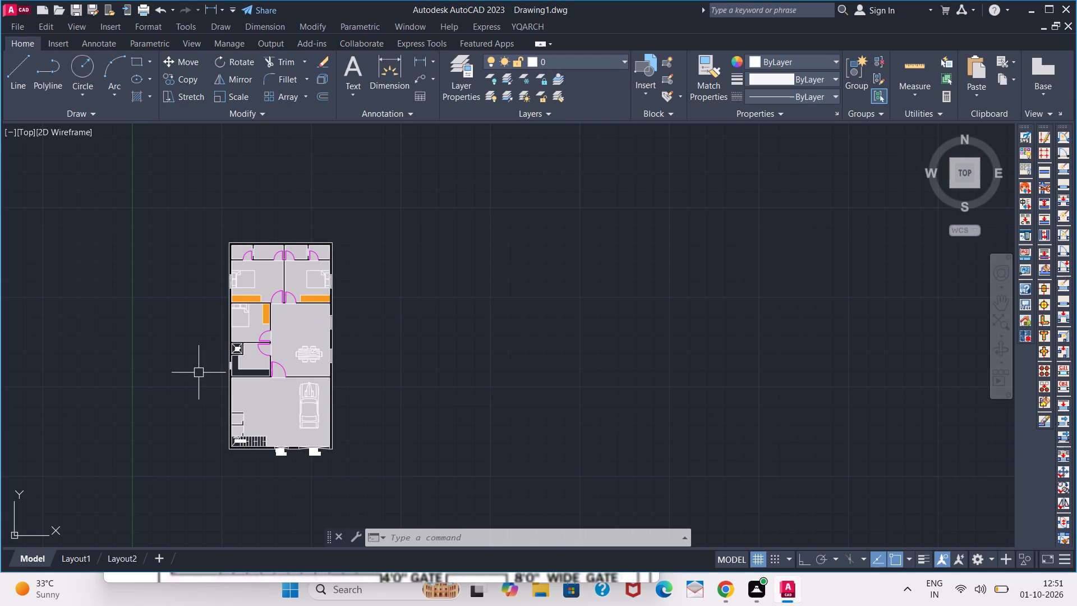
Move the O.T.S 3'X3' label up and left so it sits more centrally in the crossed shaft square.
scroll(237, 349, "up", 4)
left_click(237, 351)
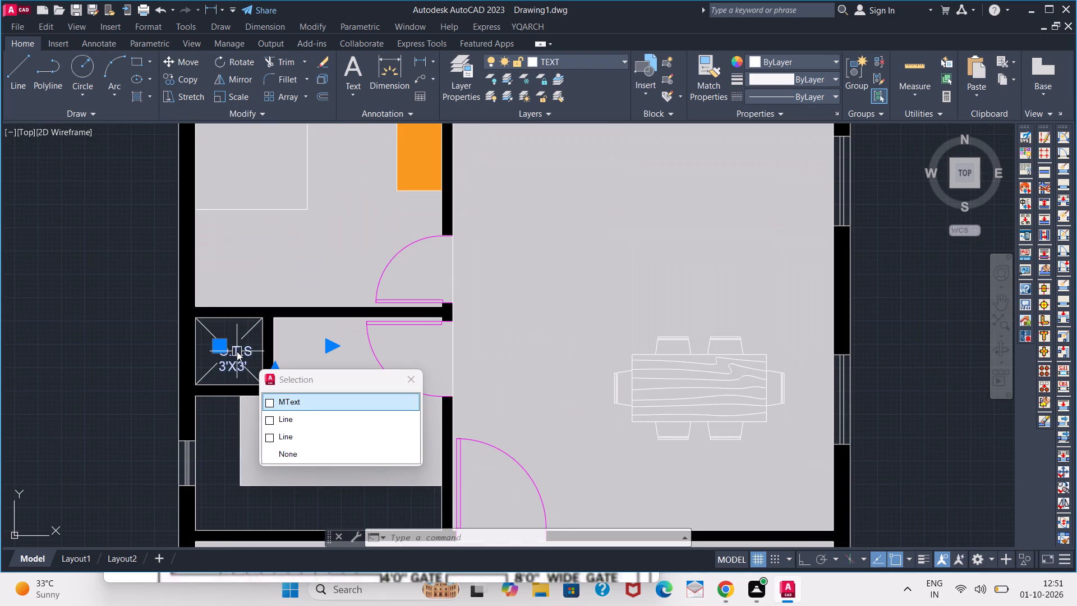
left_click_drag(236, 360, 228, 345)
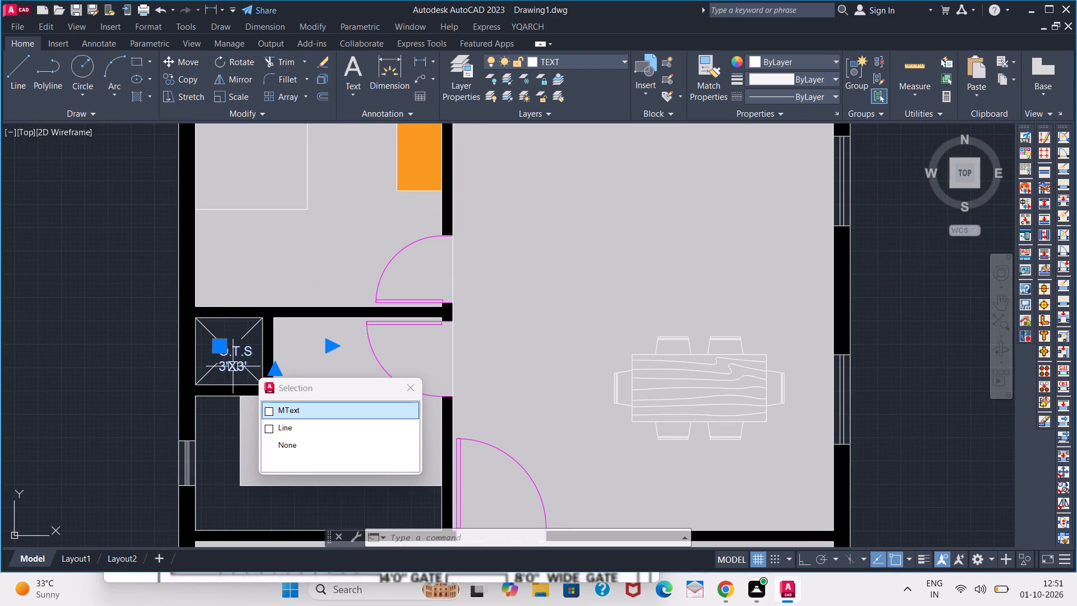
left_click_drag(233, 366, 225, 360)
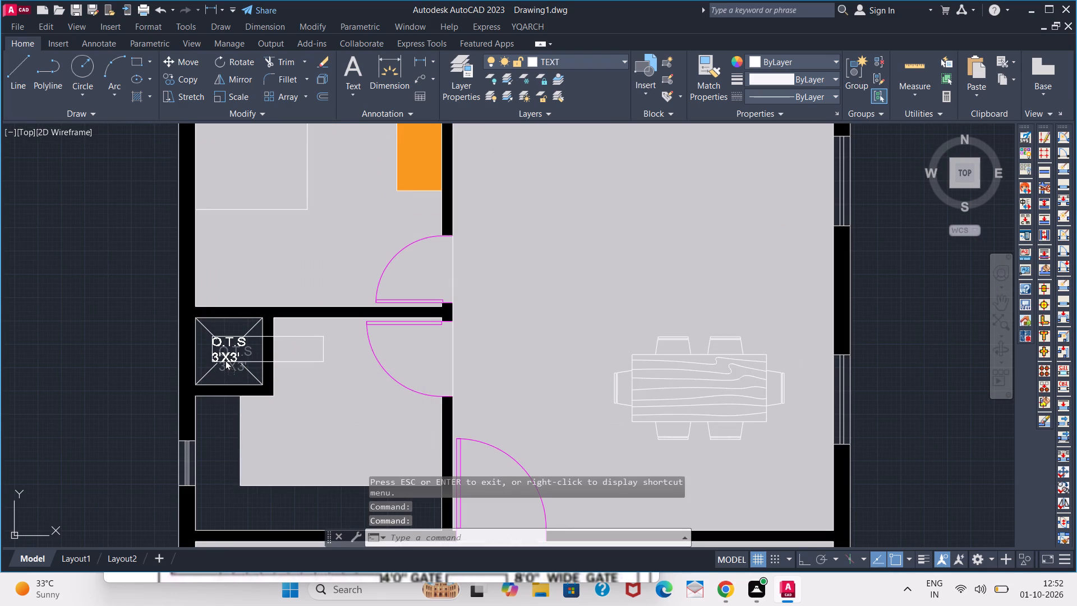
left_click_drag(225, 360, 224, 360)
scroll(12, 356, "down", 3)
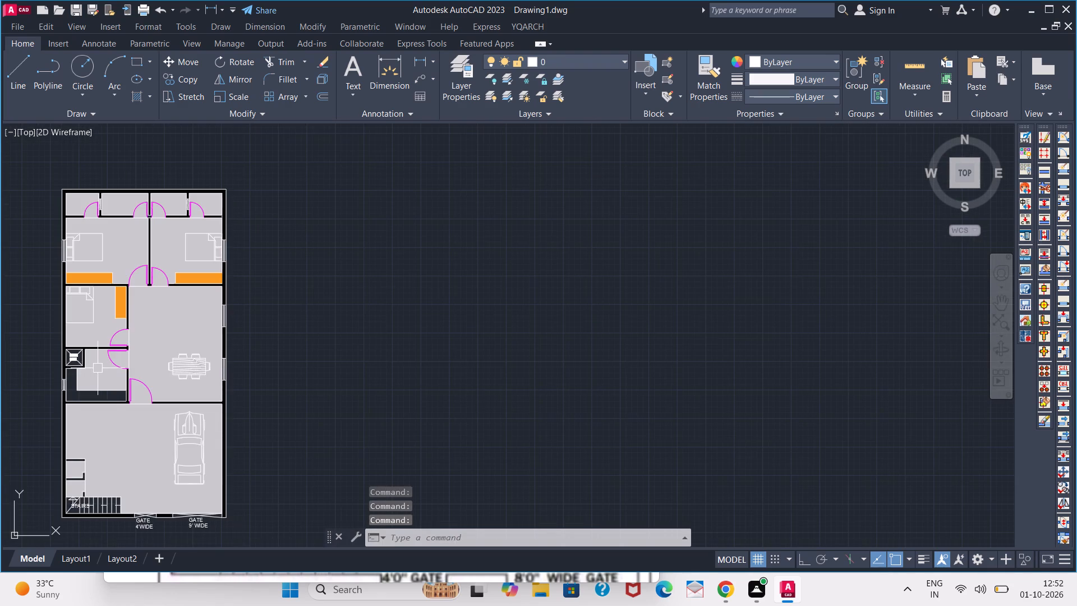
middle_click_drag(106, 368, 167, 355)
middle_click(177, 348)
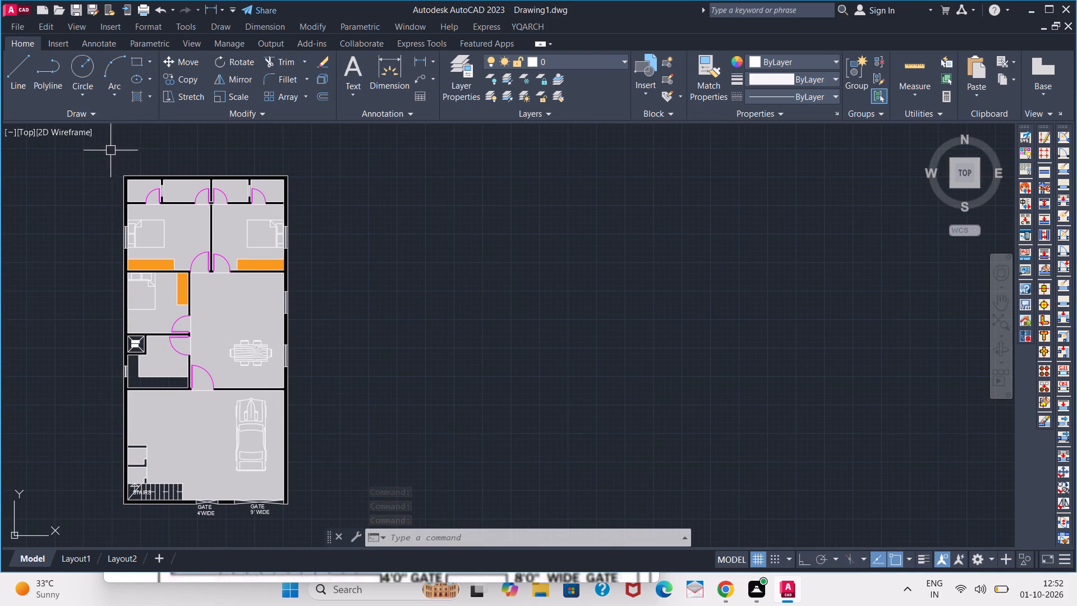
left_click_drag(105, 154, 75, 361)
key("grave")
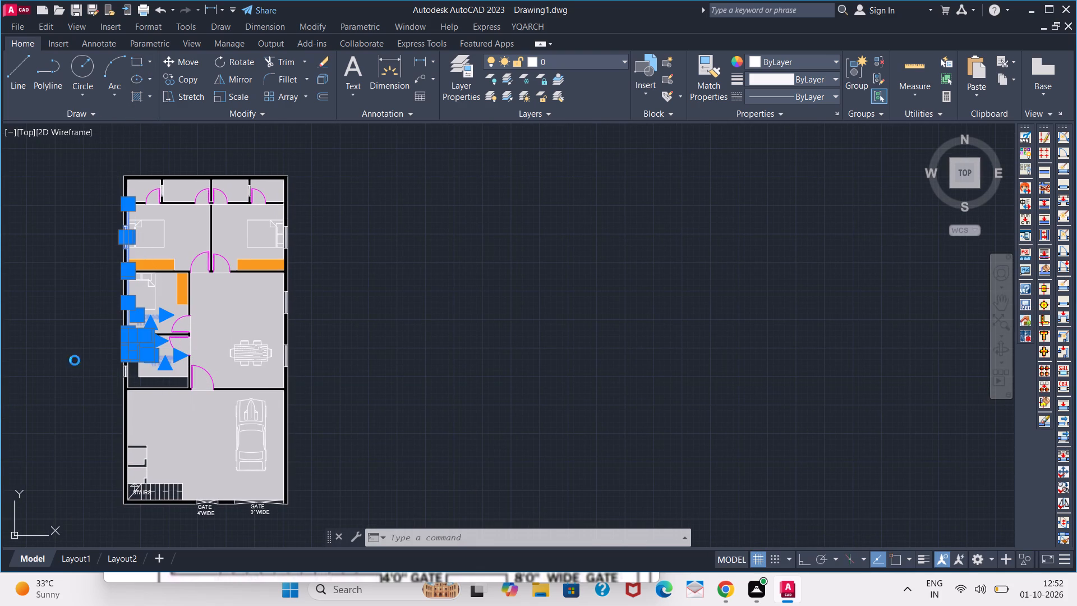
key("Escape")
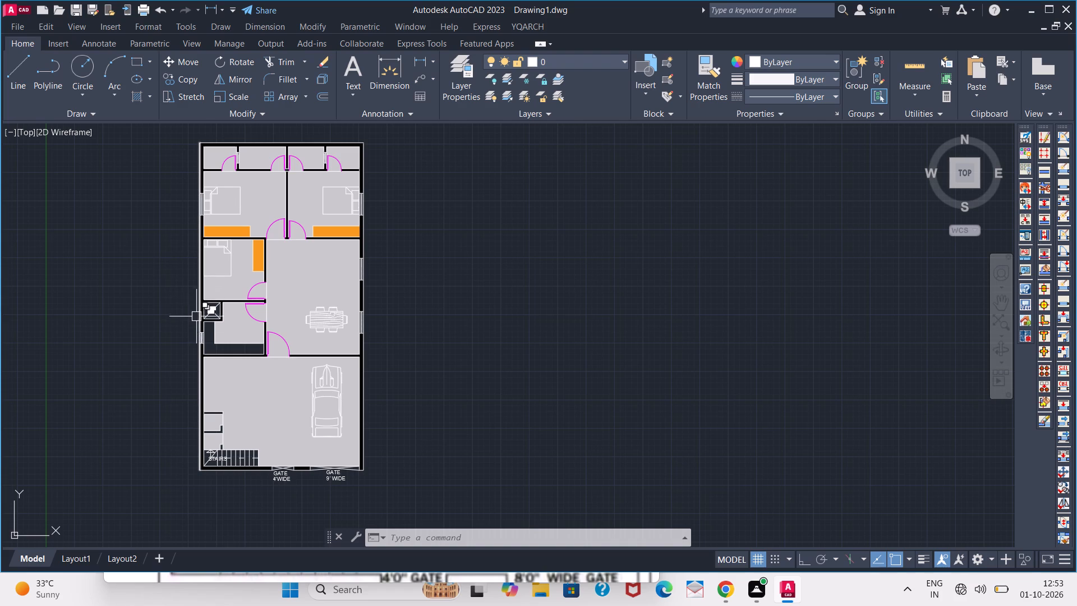
Erase the boundary lines across the hall-to-parking doorway, the two upper bedroom doorways, and the lower bedroom and kitchen doorways.
scroll(282, 357, "up", 2)
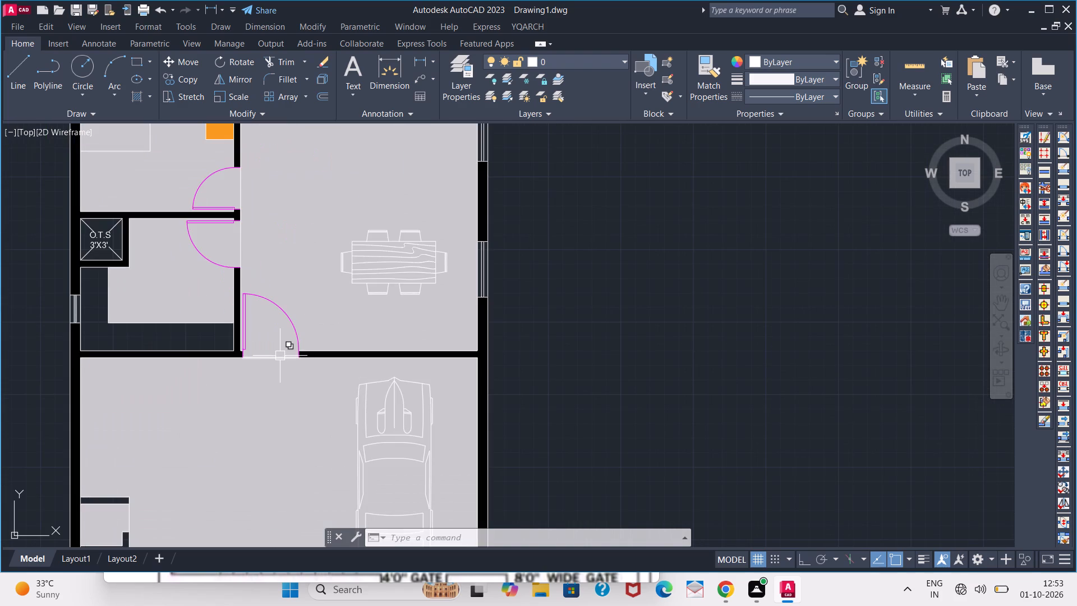
left_click(280, 356)
key("Delete")
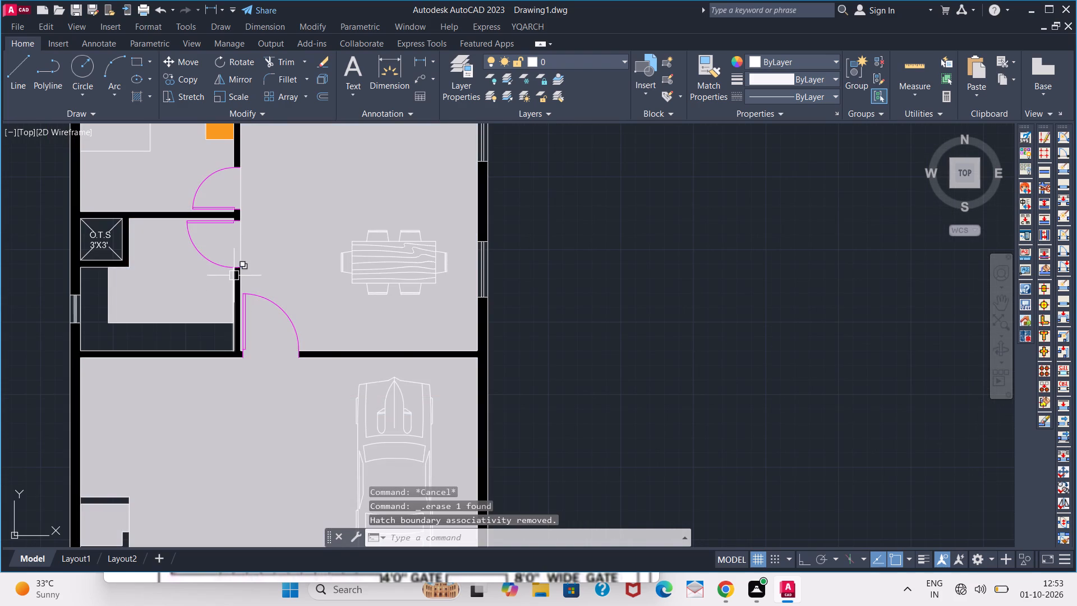
scroll(234, 276, "down", 1)
middle_click_drag(232, 233, 223, 398)
scroll(220, 333, "up", 2)
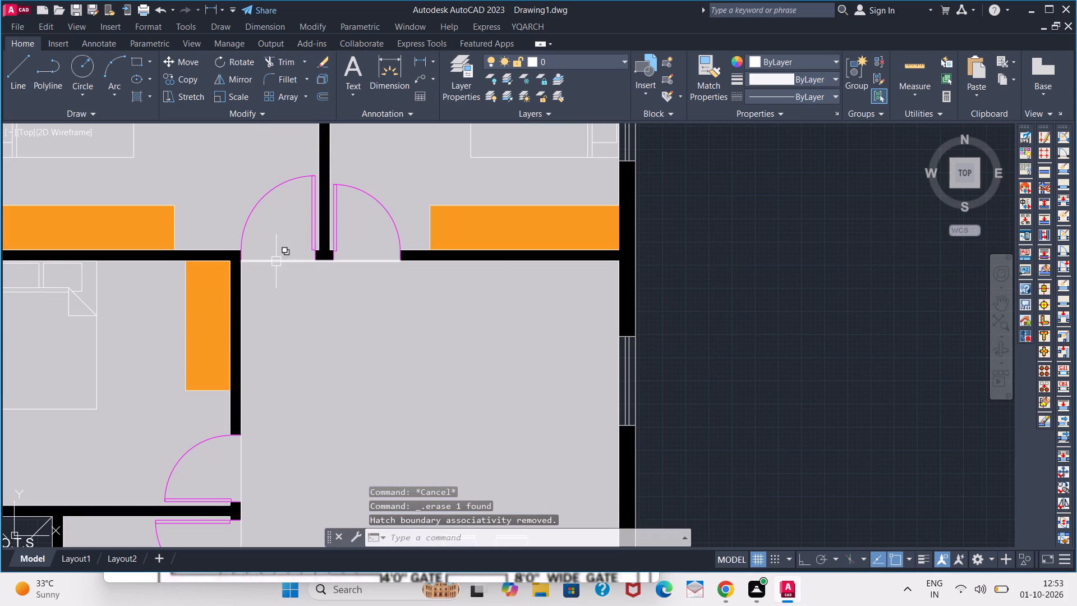
left_click(276, 261)
key("Delete")
left_click(232, 503)
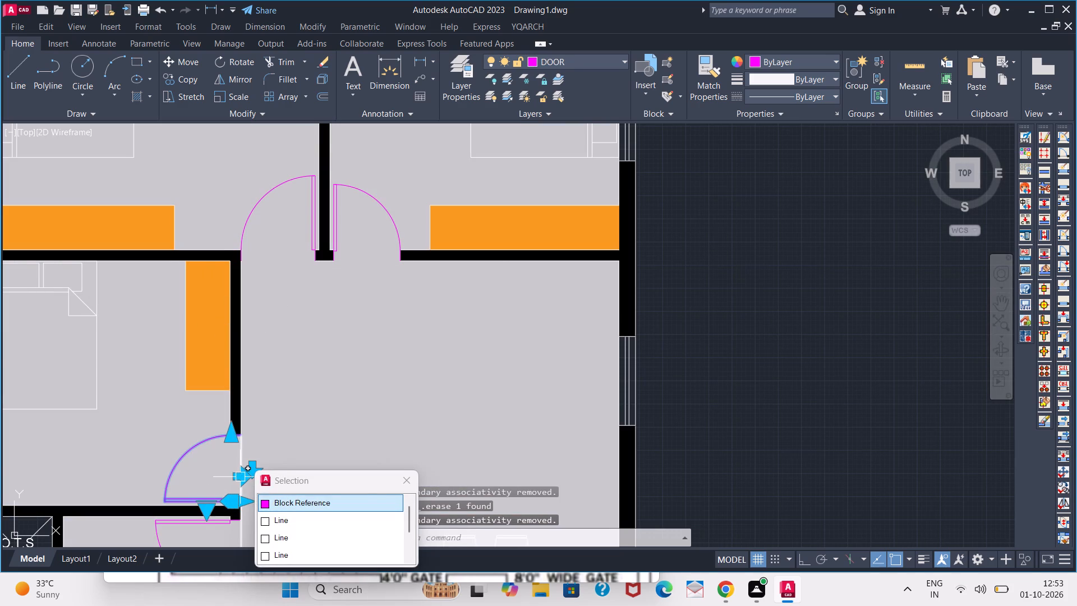
key("Escape")
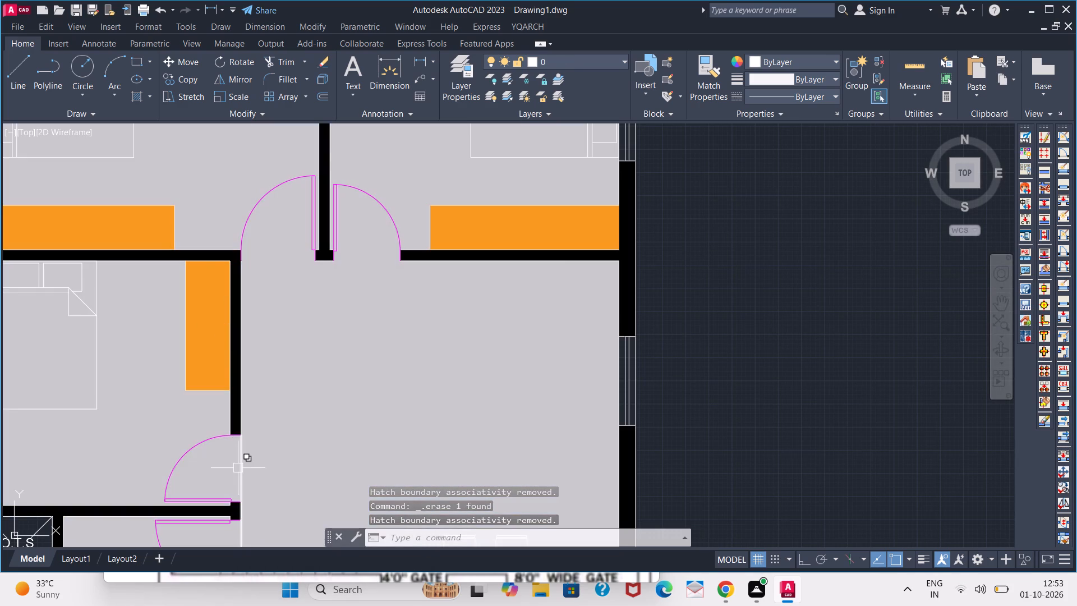
left_click(238, 468)
key("Delete")
Erase the boundary line crossing the doorways between the upper bedrooms and the small rooms along the plan's top edge.
scroll(235, 336, "down", 1)
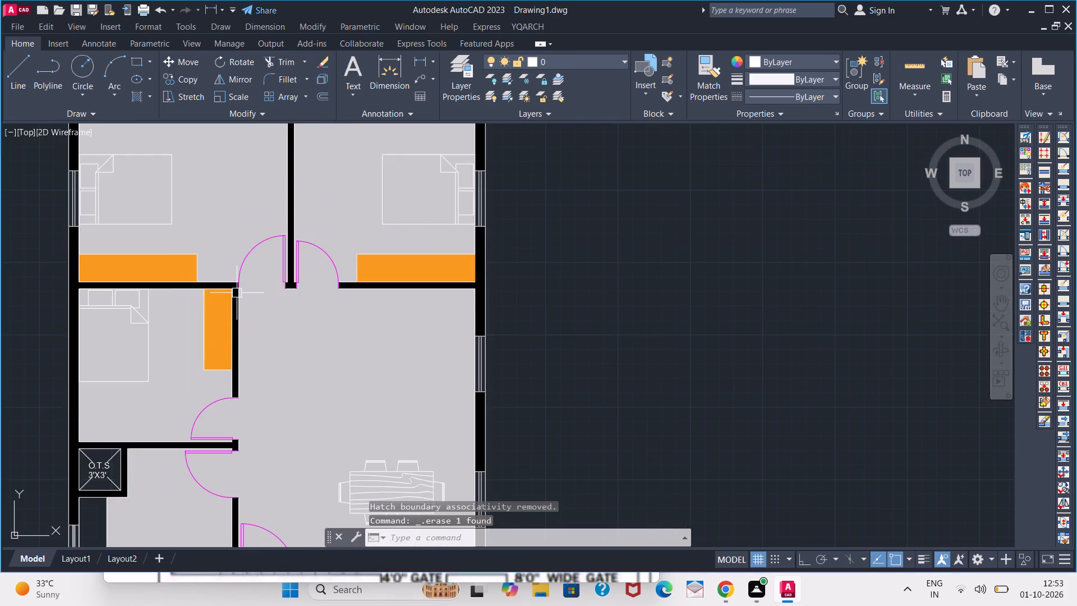
middle_click_drag(237, 297, 241, 513)
left_click(265, 327)
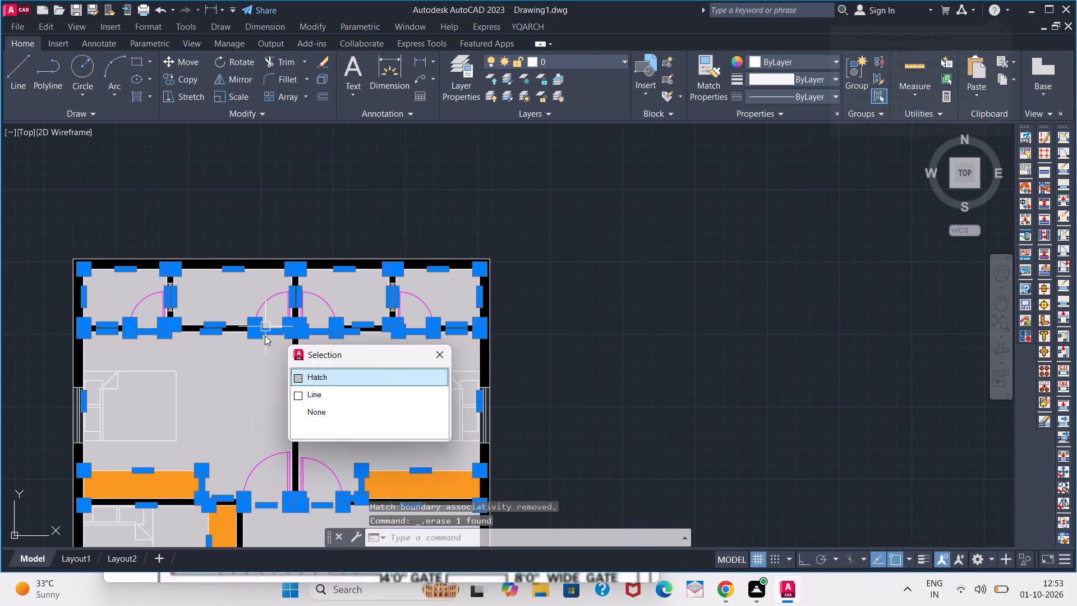
key("Escape")
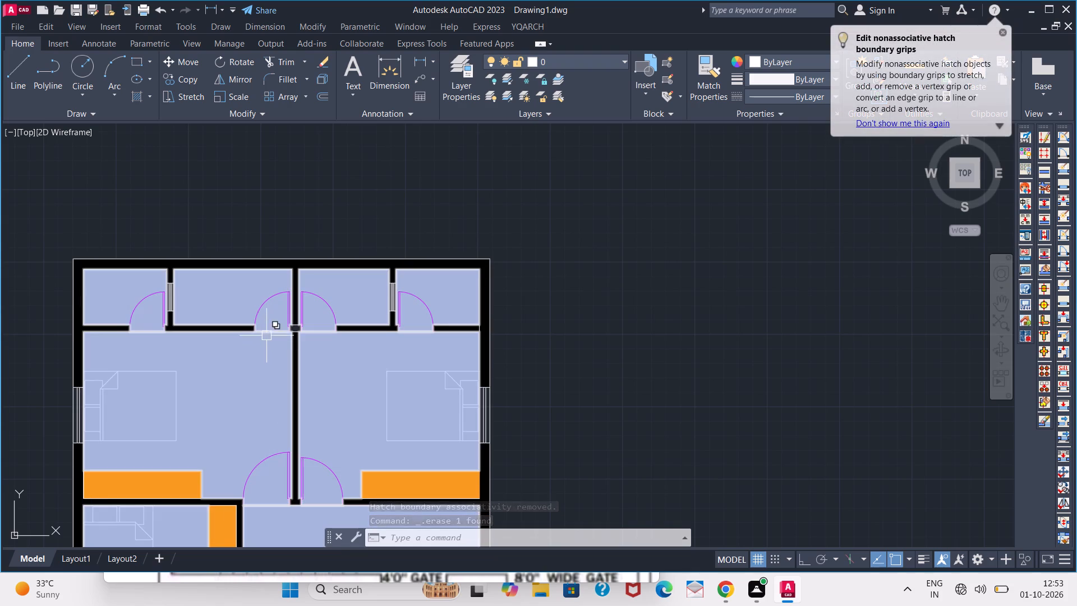
left_click(266, 336)
key("Delete")
Erase the inner boundary lines across the 9' wide gate and the 4' wide gate openings.
scroll(245, 398, "down", 2)
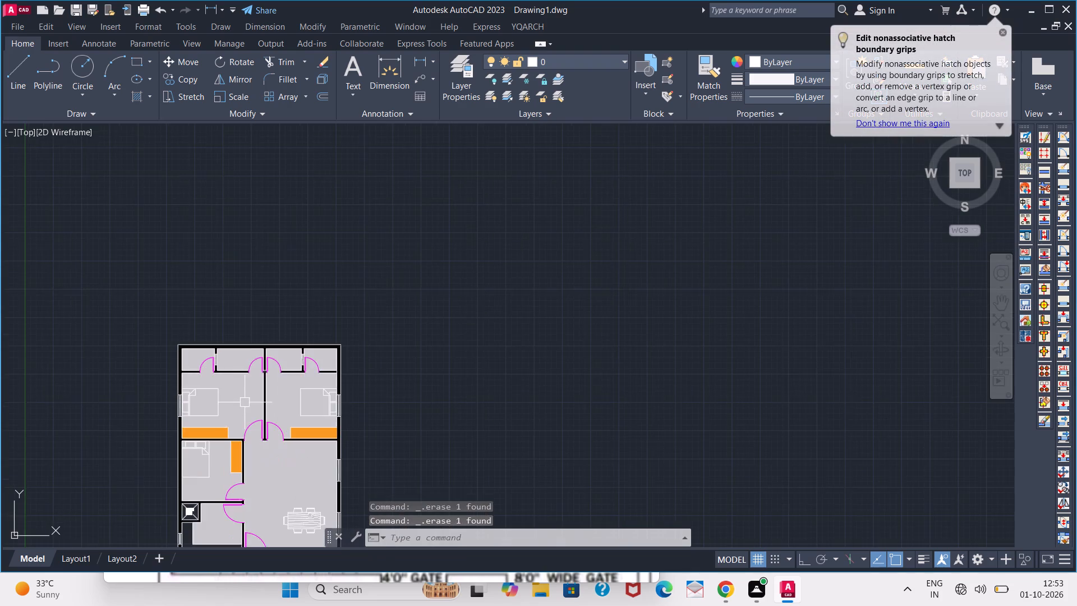
middle_click_drag(242, 408, 243, 265)
scroll(257, 456, "up", 1)
middle_click_drag(251, 457, 236, 239)
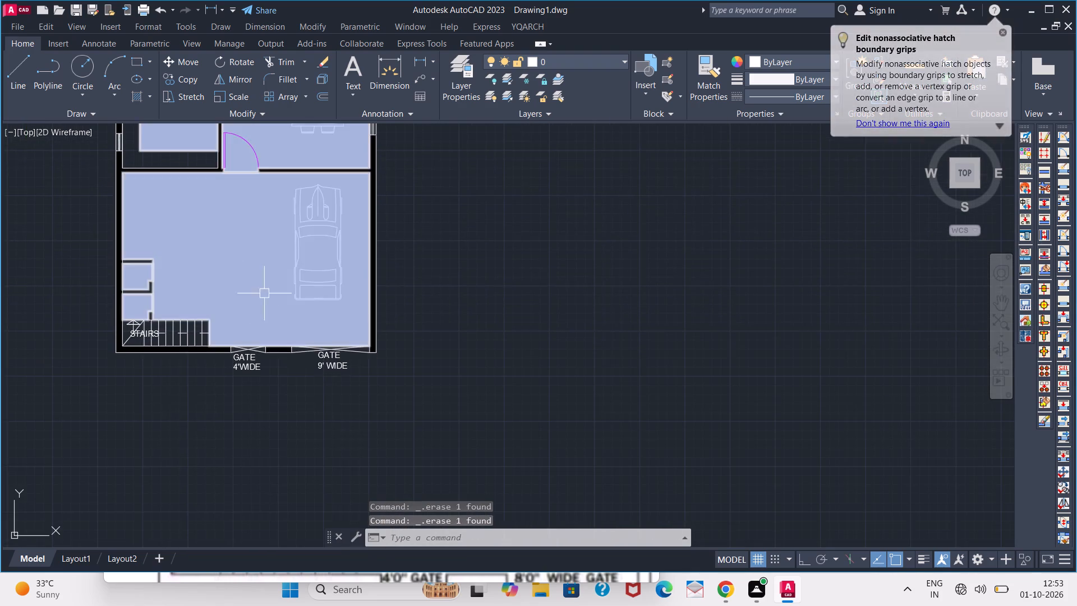
scroll(283, 361, "up", 2)
left_click(366, 327)
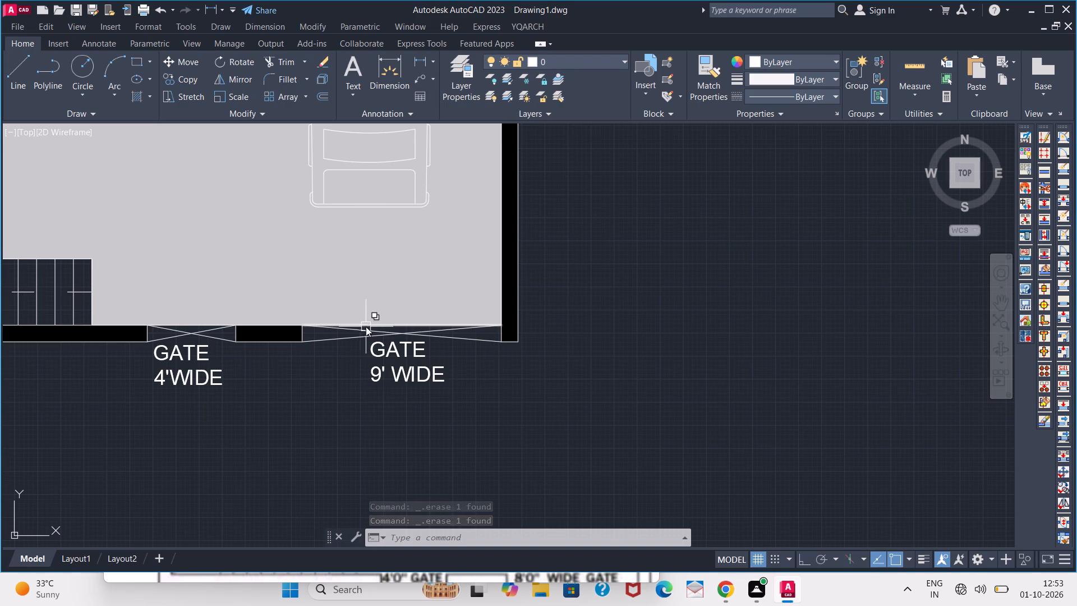
key("Delete")
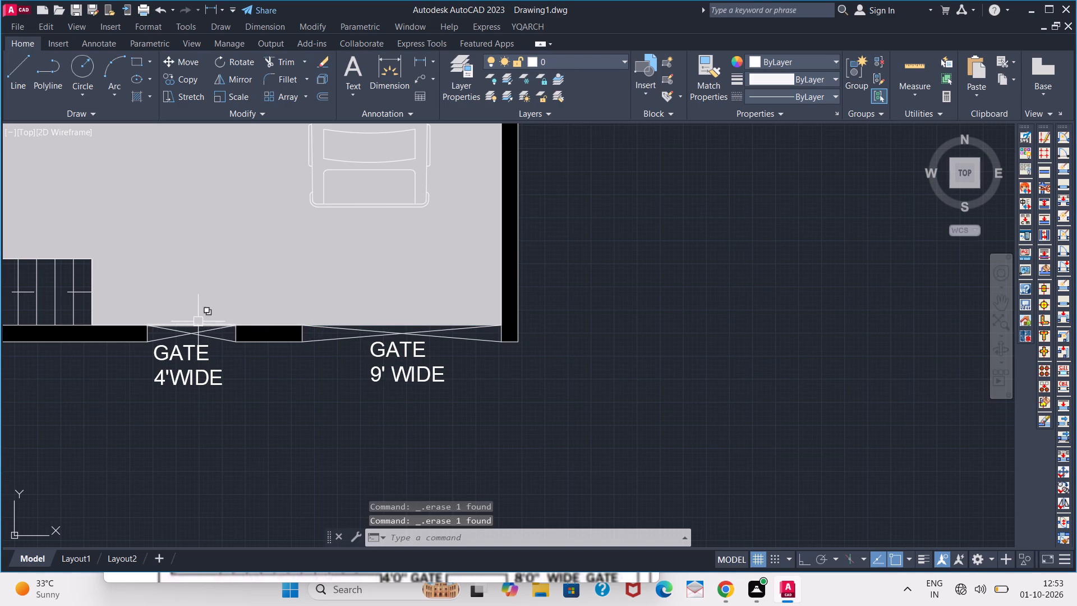
left_click(197, 321)
key("Delete")
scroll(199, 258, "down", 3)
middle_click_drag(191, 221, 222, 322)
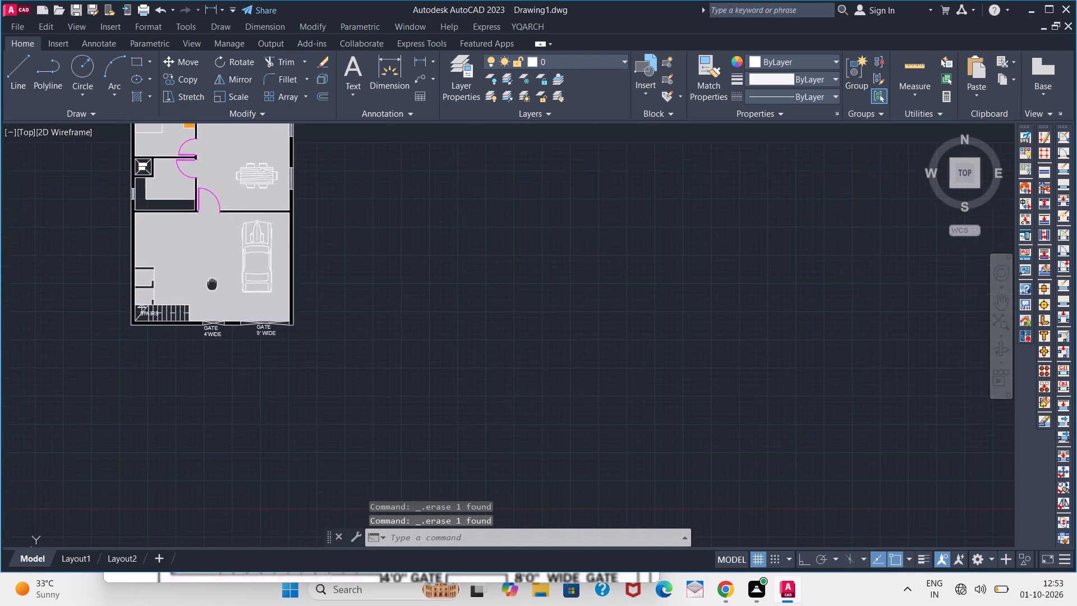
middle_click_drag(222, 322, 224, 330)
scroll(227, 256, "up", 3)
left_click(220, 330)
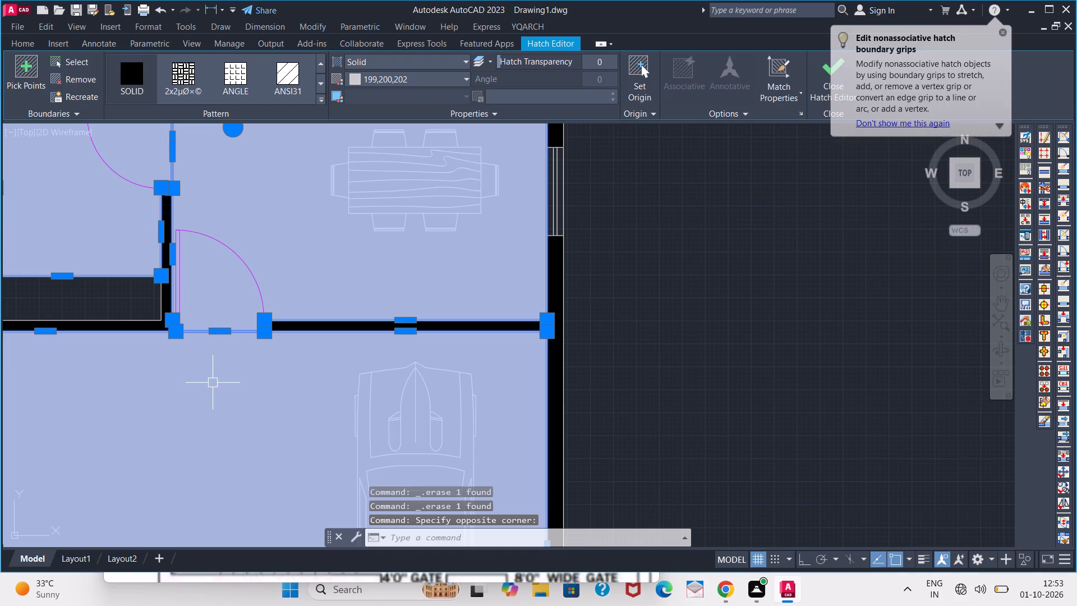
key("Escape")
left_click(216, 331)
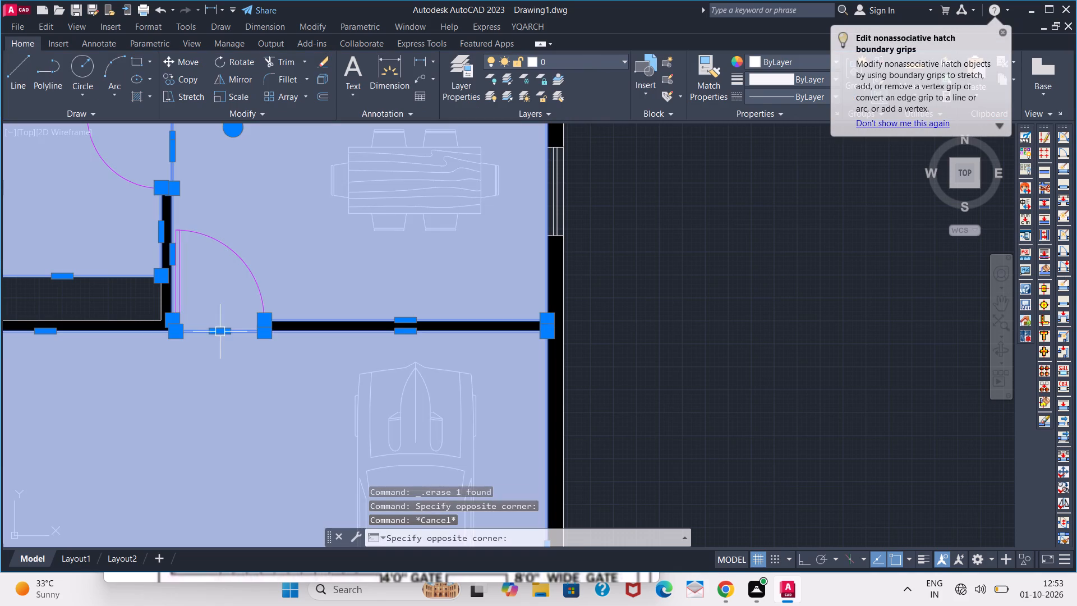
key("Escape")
Add the multiline text W at 5" height in the empty space outside the plan, beside the upper-left bedroom.
scroll(204, 246, "down", 2)
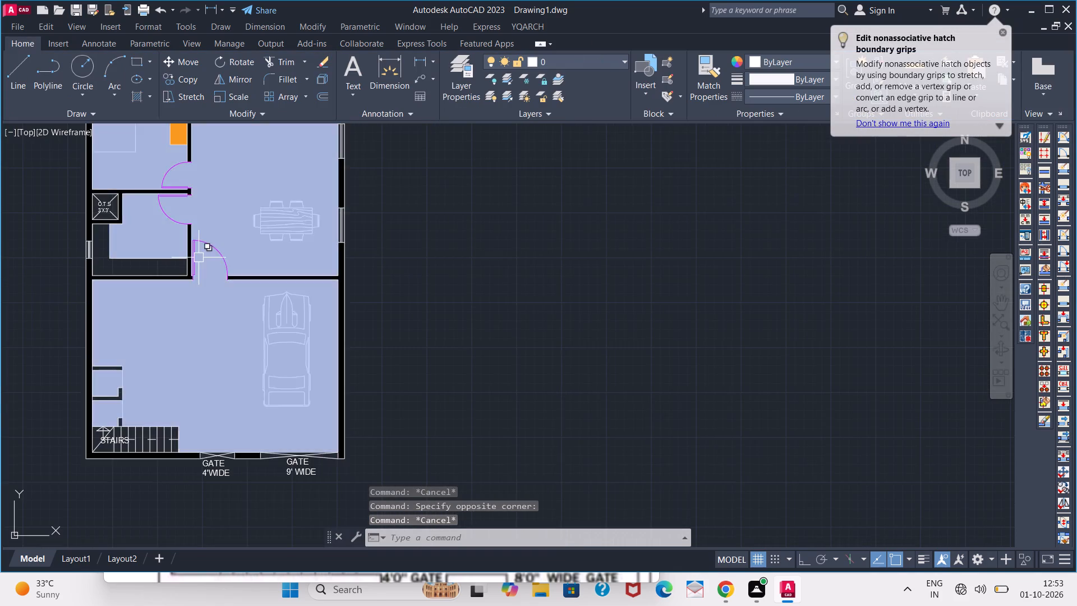
scroll(201, 261, "down", 2)
middle_click_drag(208, 271, 256, 345)
scroll(256, 345, "up", 1)
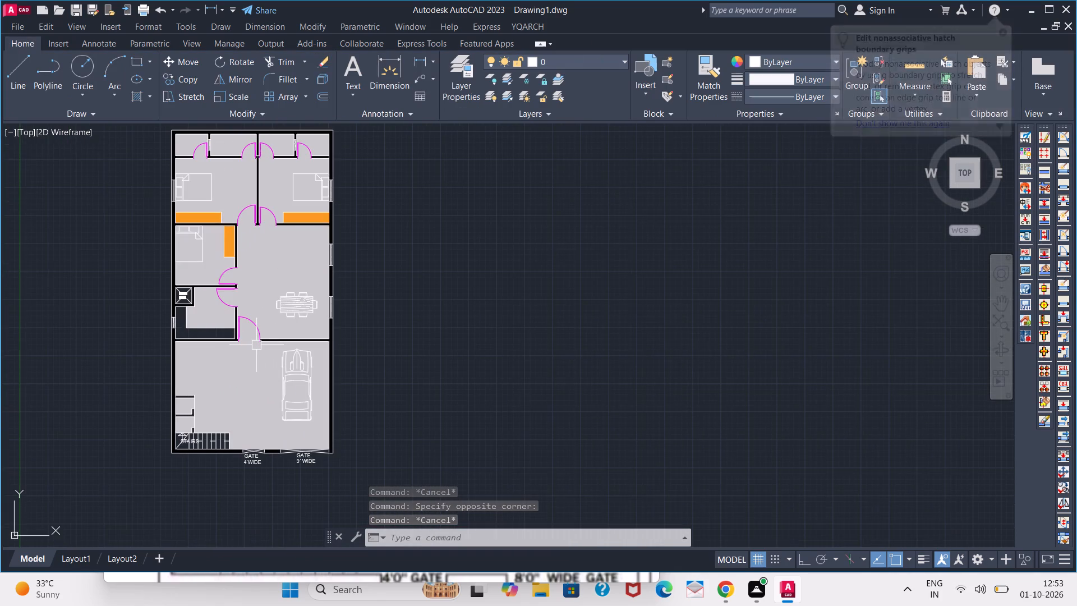
middle_click_drag(256, 345, 263, 364)
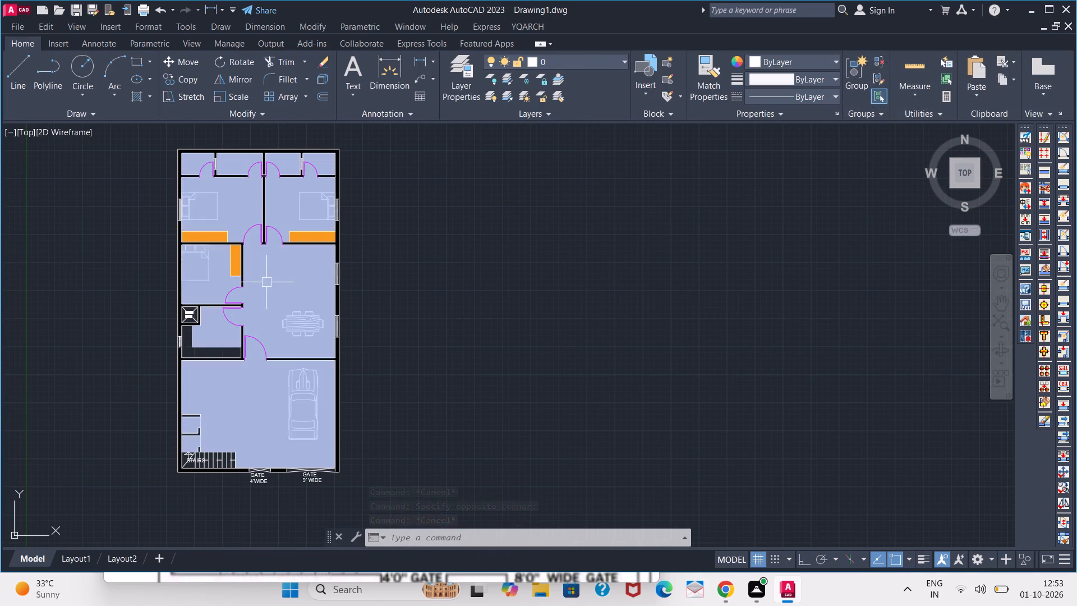
key("t")
left_click(131, 204)
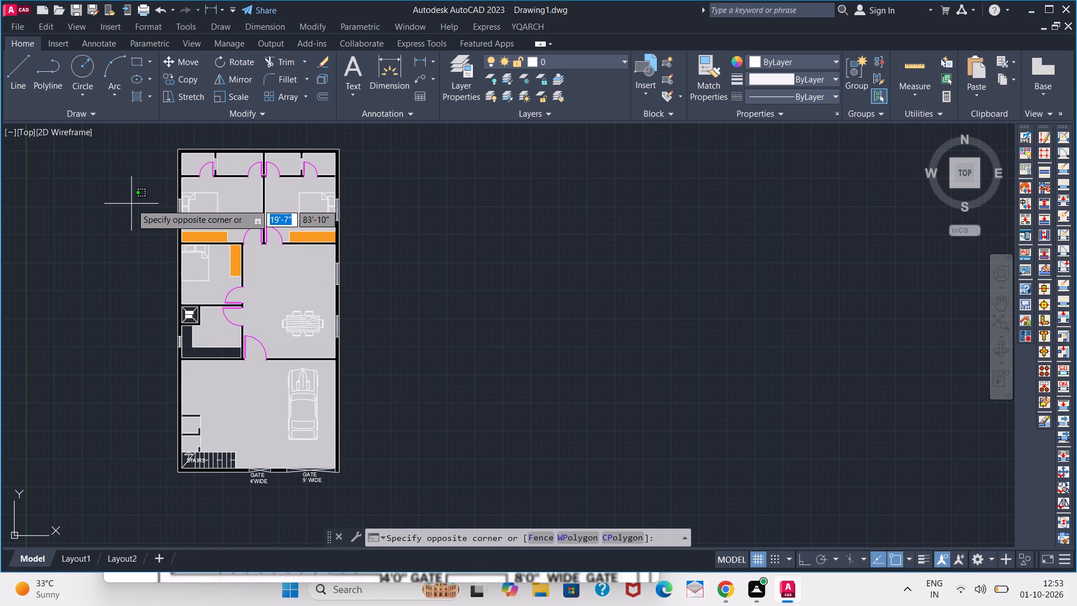
key("Escape")
type("T")
key("space")
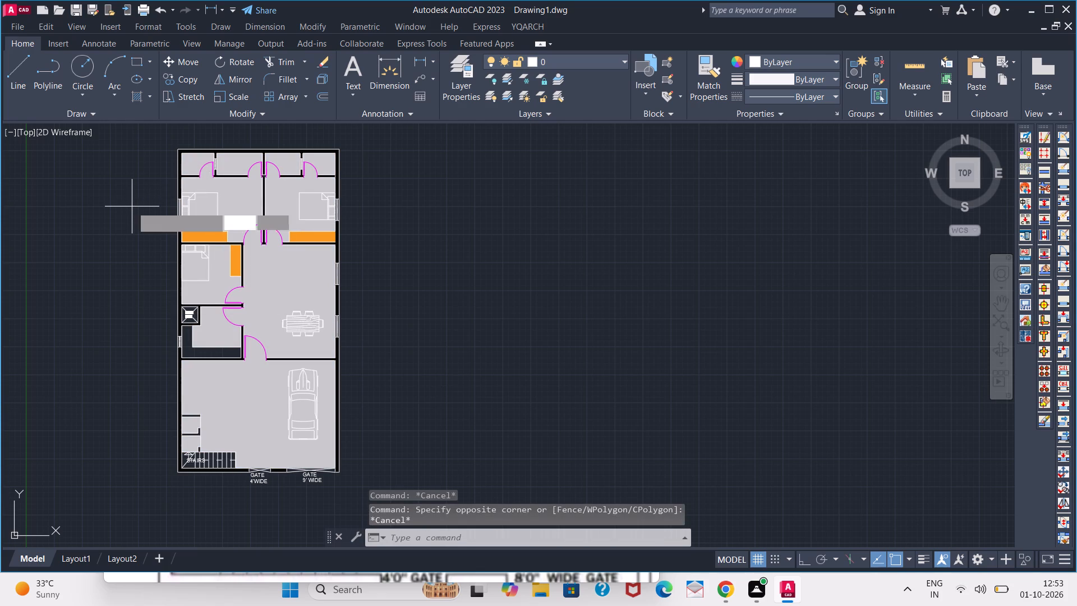
left_click(132, 206)
left_click(148, 238)
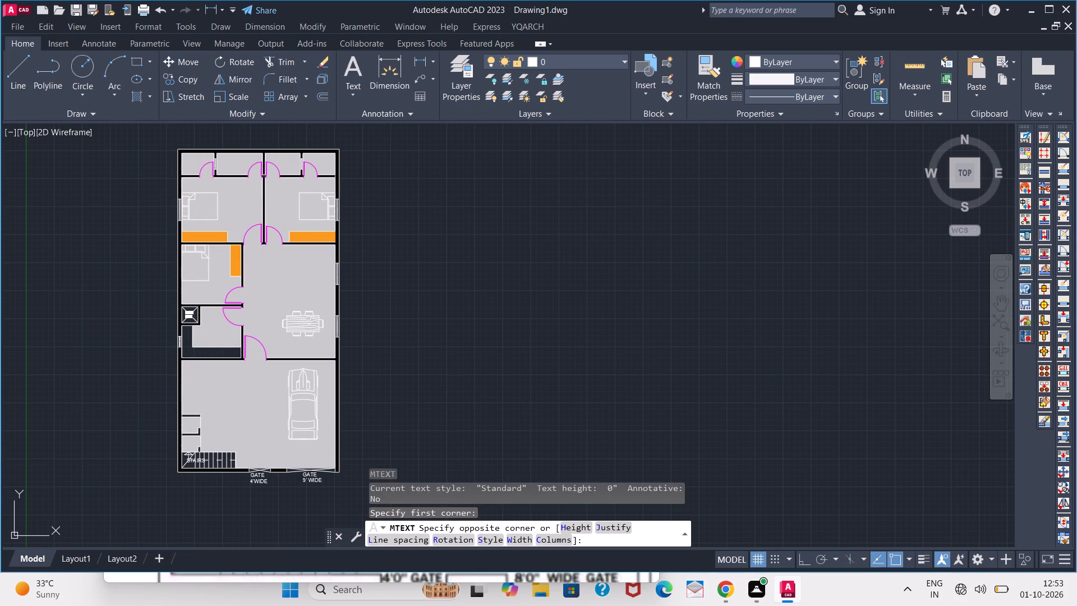
double_click(169, 83)
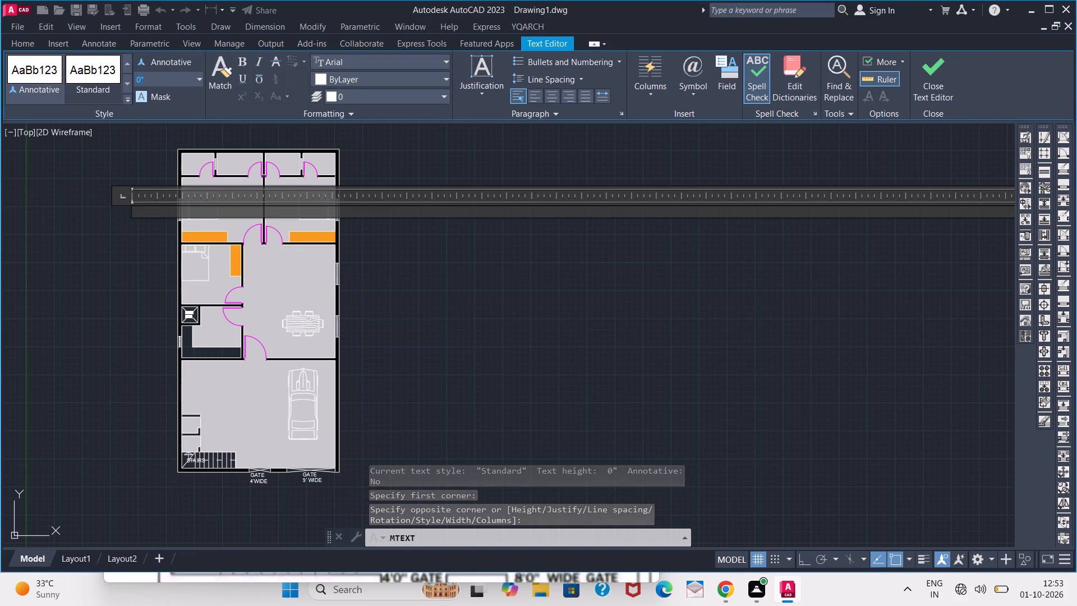
key("5")
key("Return")
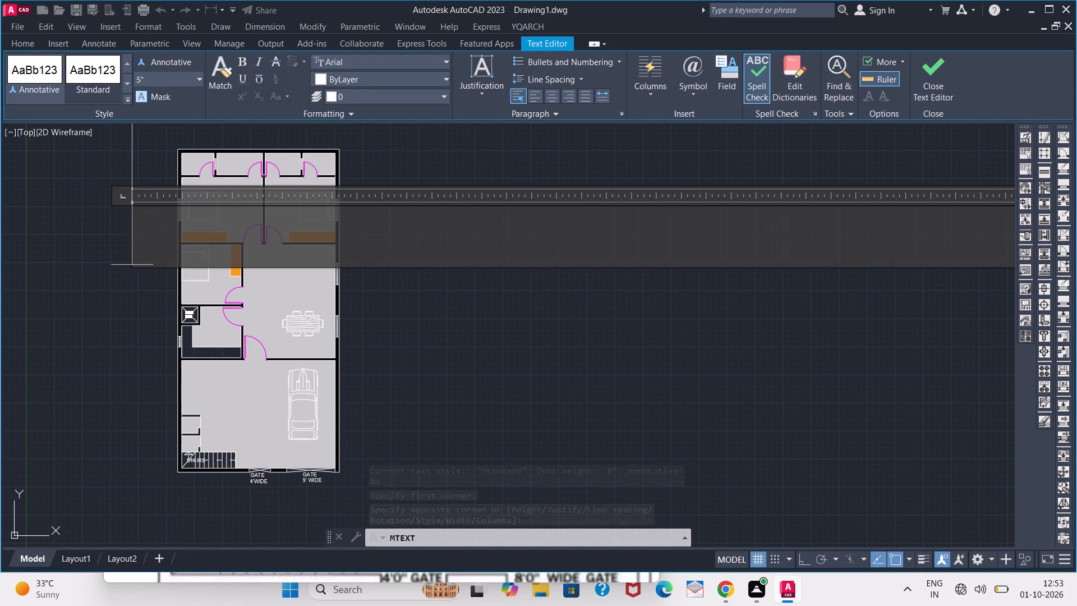
key("w")
key("Return")
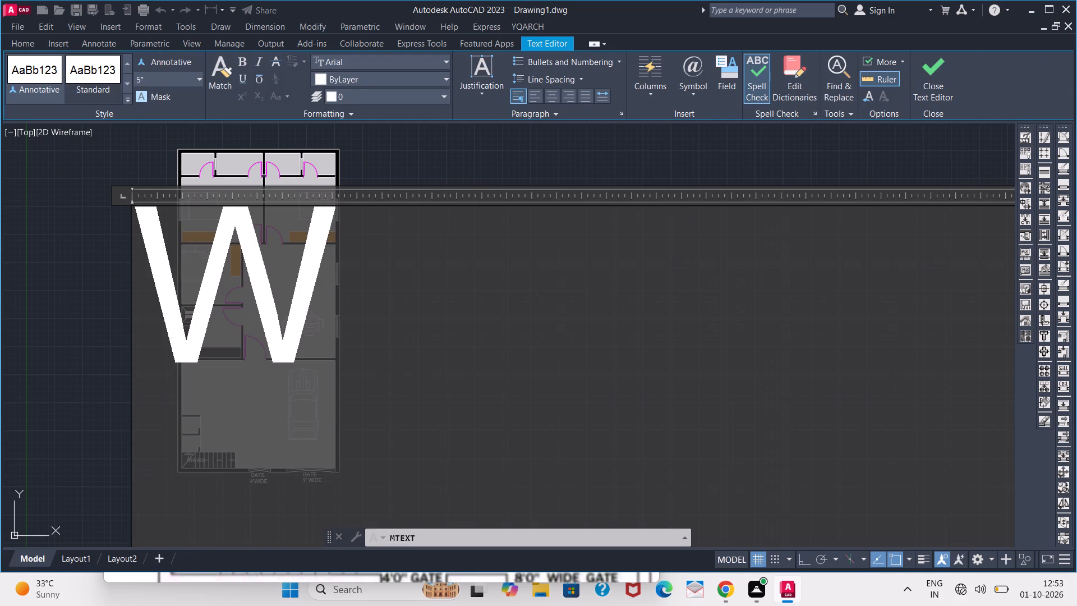
left_click(93, 244)
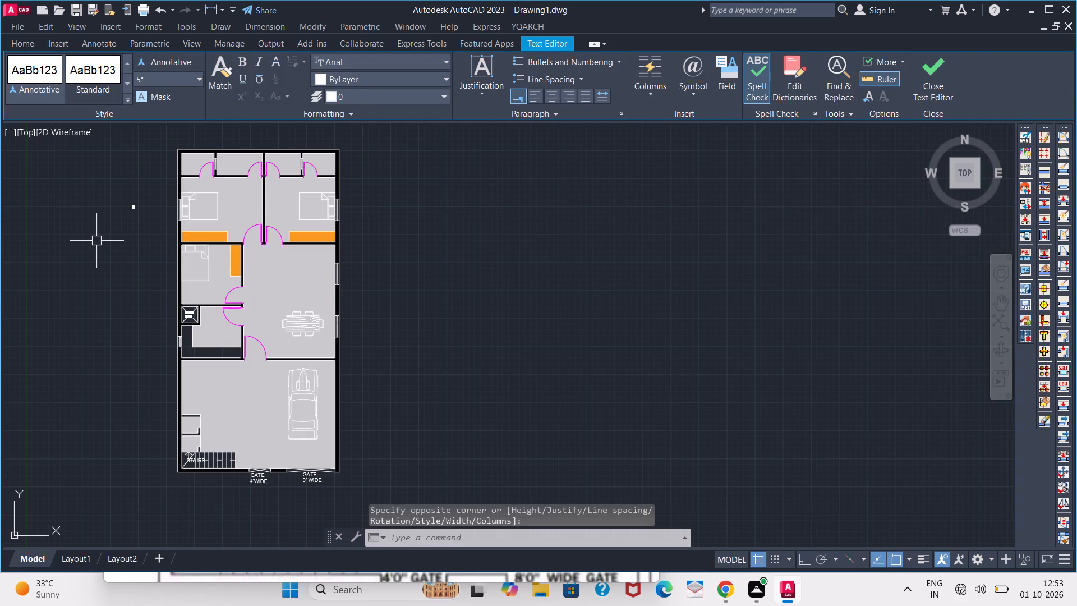
Move the W label close to the outer side of the upper-left bedroom's window.
scroll(131, 223, "up", 2)
left_click(136, 201)
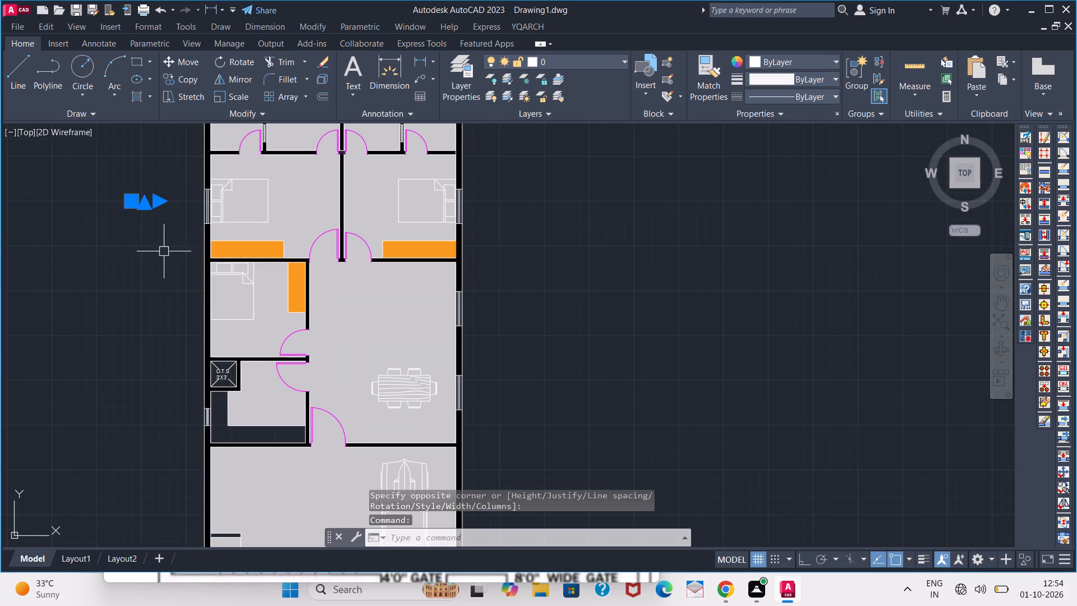
key("m")
key("Return")
scroll(138, 208, "up", 2)
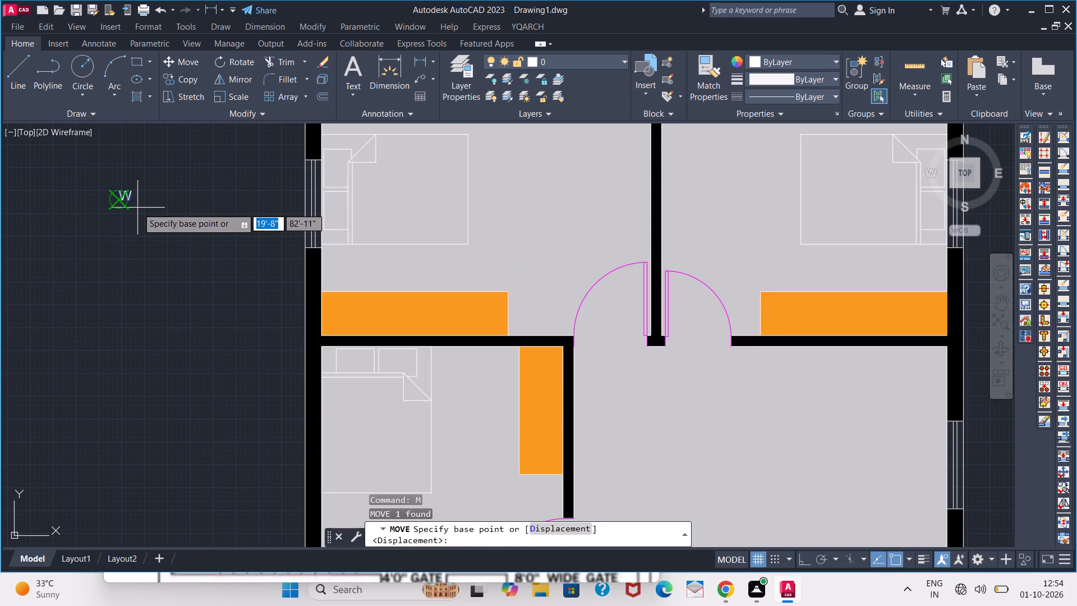
left_click(137, 208)
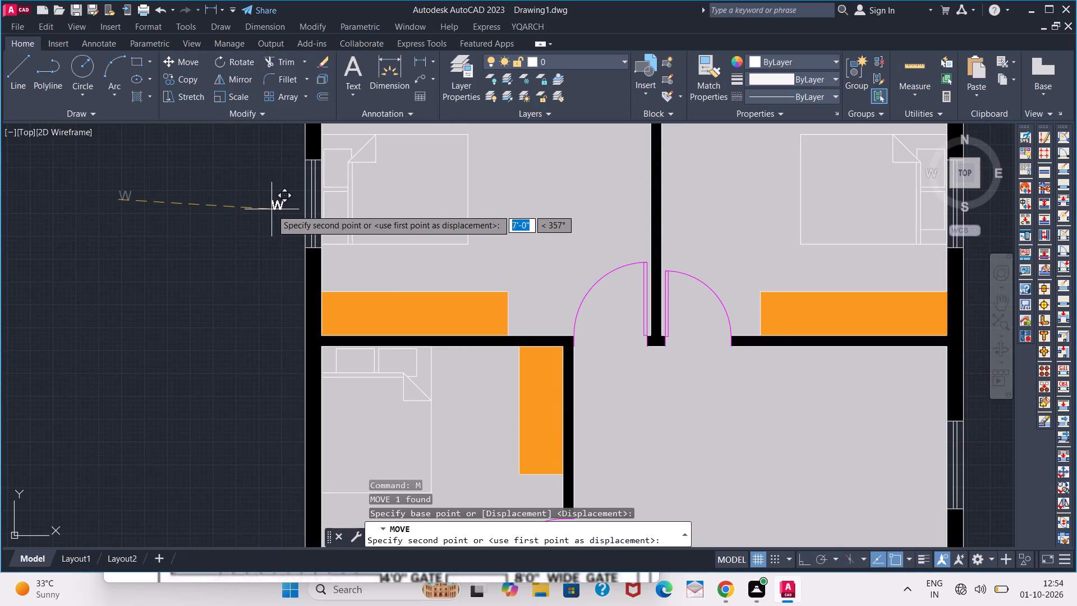
left_click(275, 208)
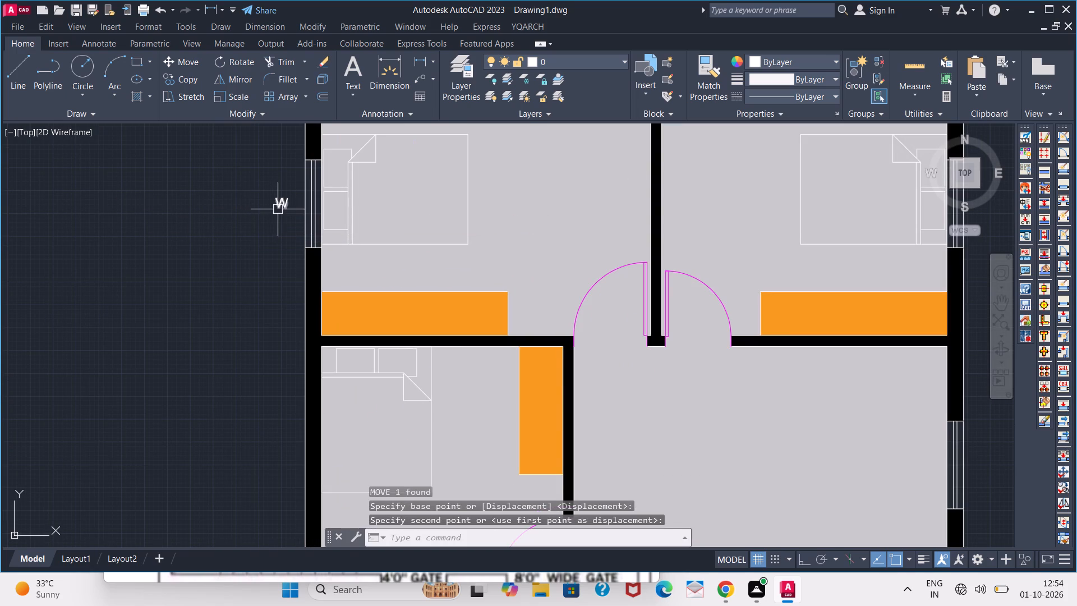
Copy the W label to the outer side of the upper-right bedroom's window and the two hall windows on the right outer wall.
left_click(278, 208)
type("CO")
key("Return")
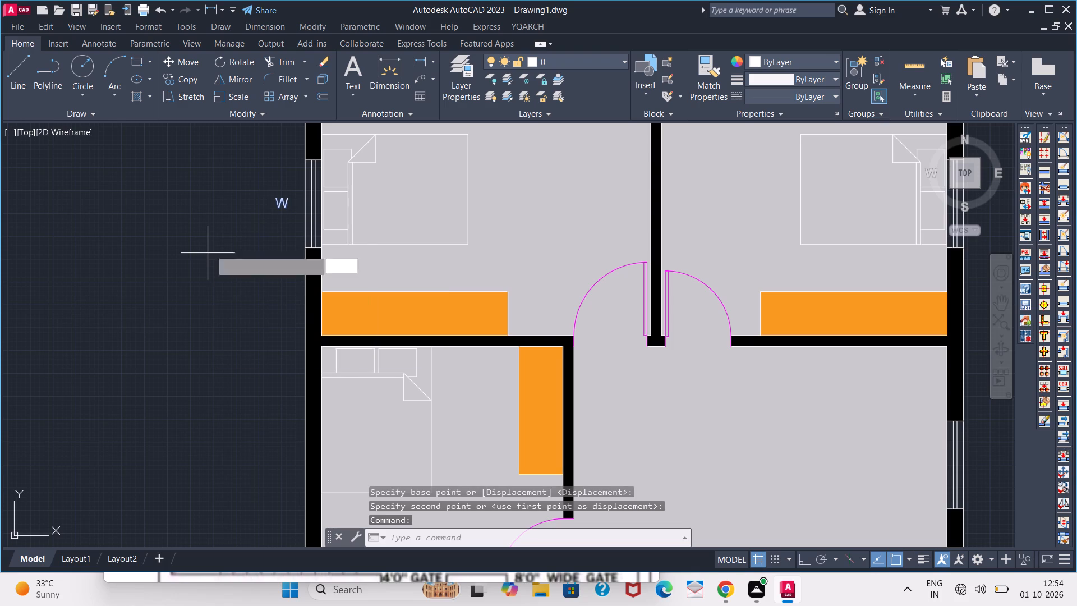
left_click(271, 203)
scroll(281, 211, "down", 4)
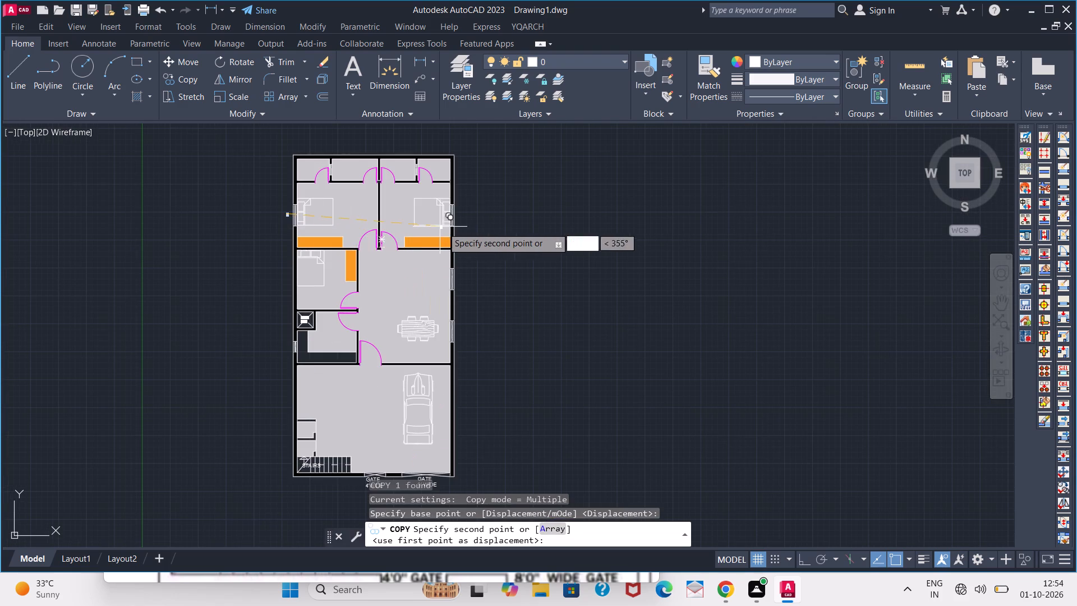
scroll(461, 228, "up", 4)
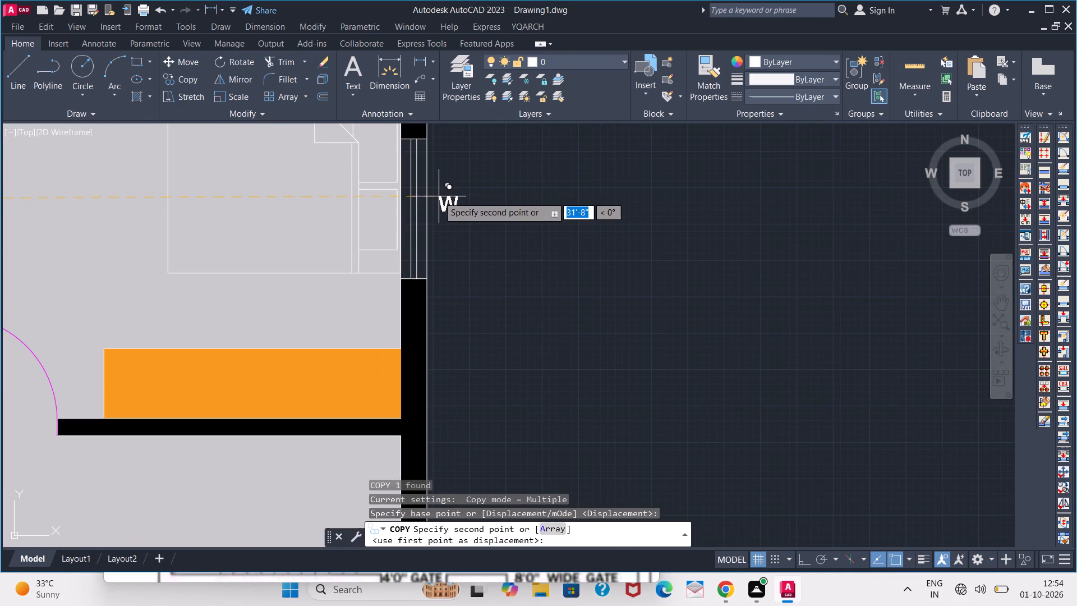
left_click(439, 196)
middle_click_drag(447, 292, 399, 72)
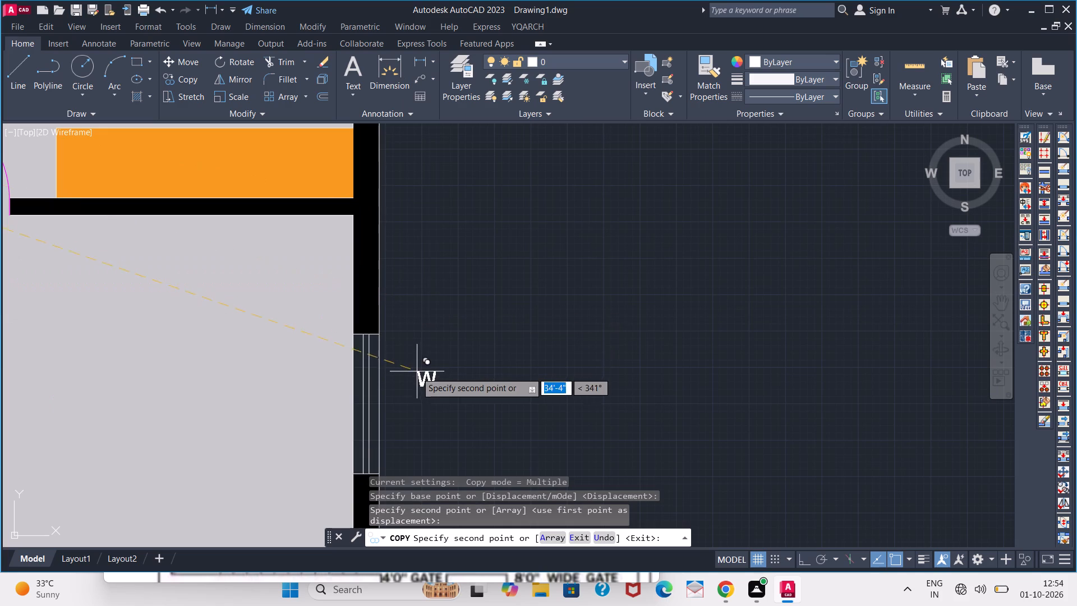
left_click(390, 395)
middle_click_drag(390, 406, 342, 140)
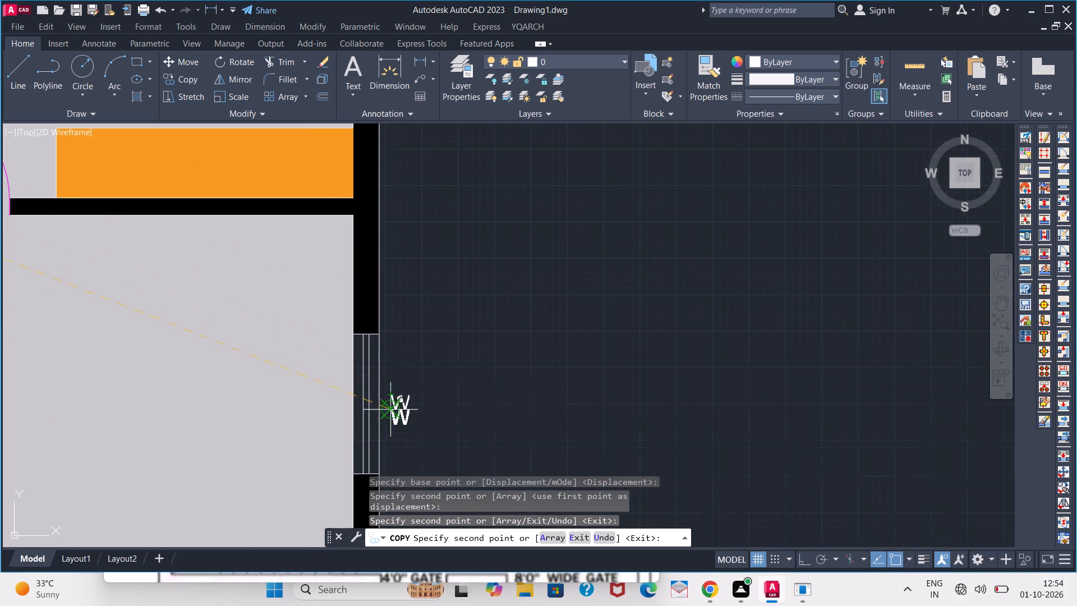
middle_click_drag(342, 140, 321, 30)
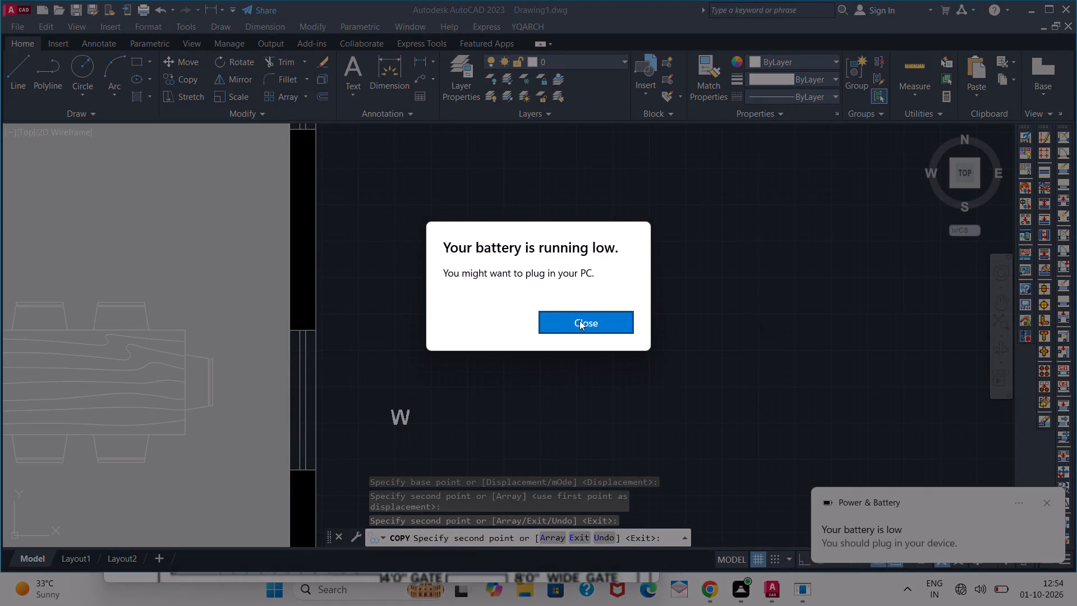
left_click(579, 320)
left_click(396, 419)
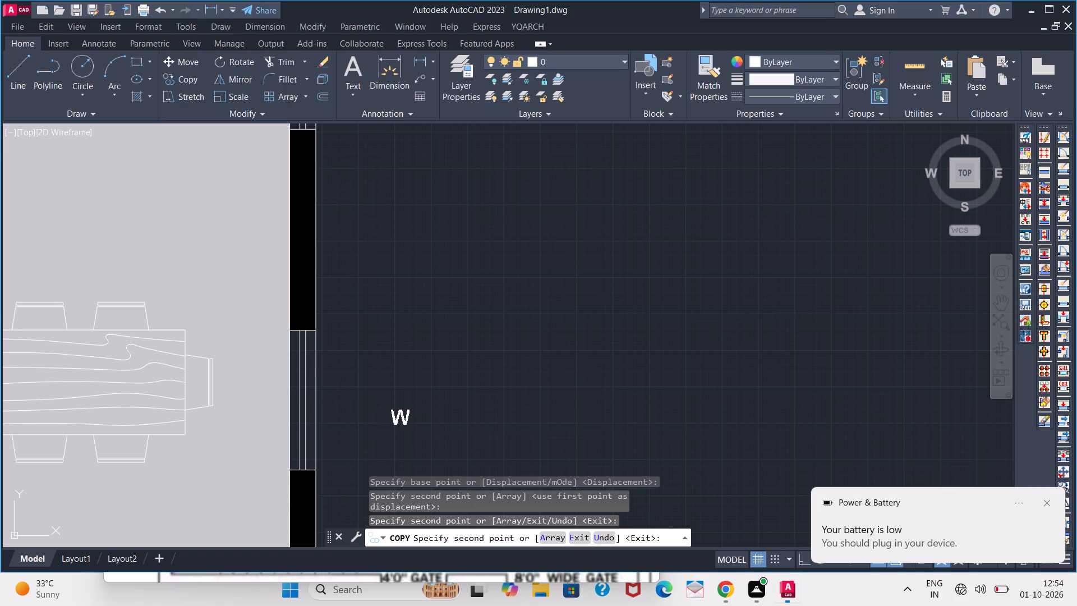
left_click(329, 391)
key("space")
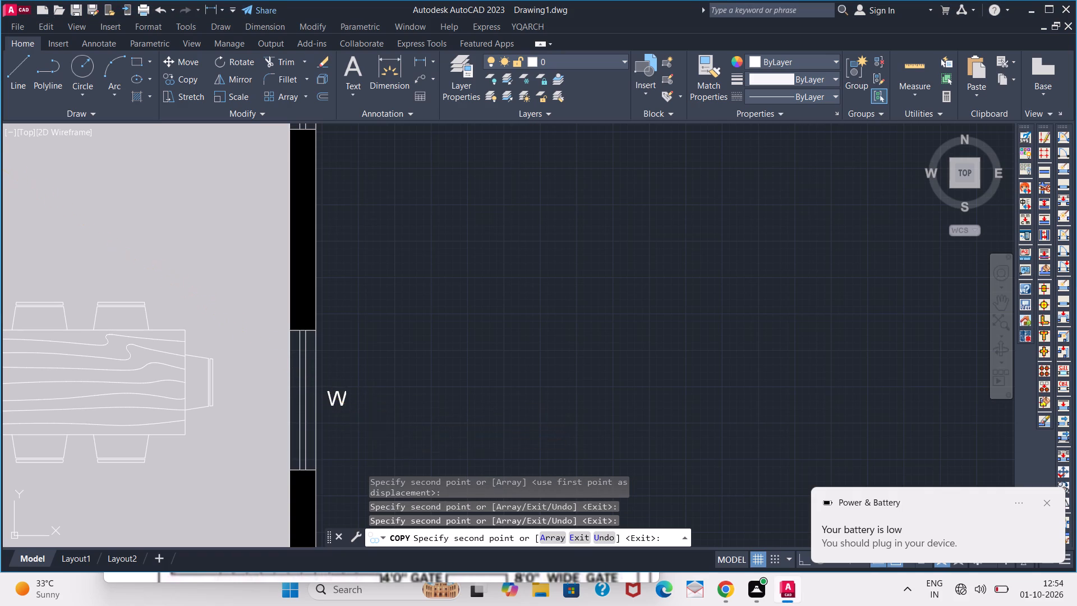
Copy the upper-left bedroom's W label beside each of the two interior windows between the small rooms along the plan's top edge.
scroll(332, 408, "down", 4)
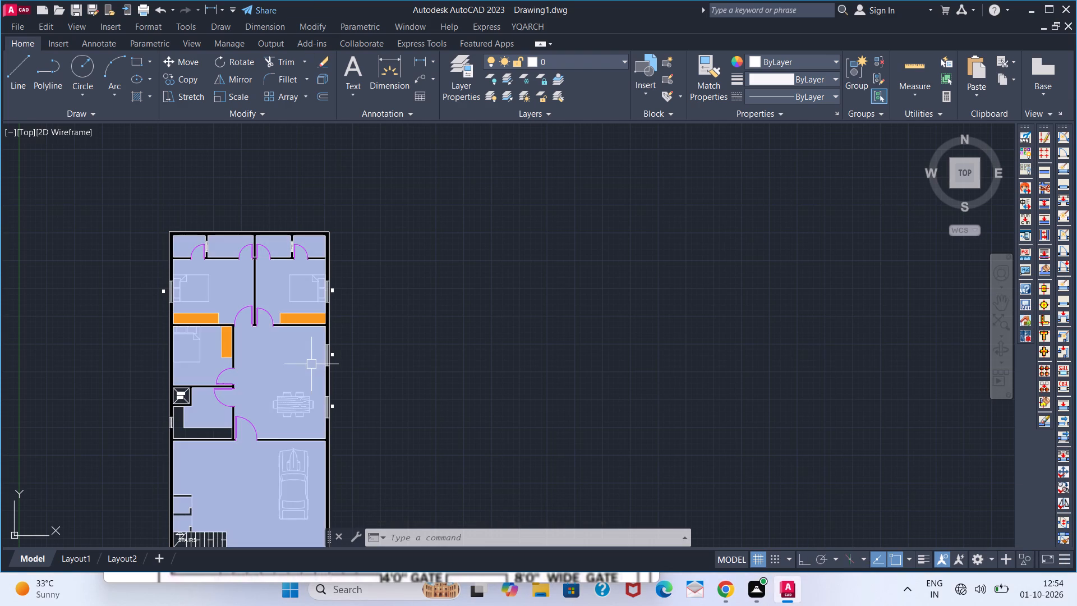
middle_click_drag(219, 281, 227, 225)
scroll(160, 238, "up", 1)
left_click(180, 235)
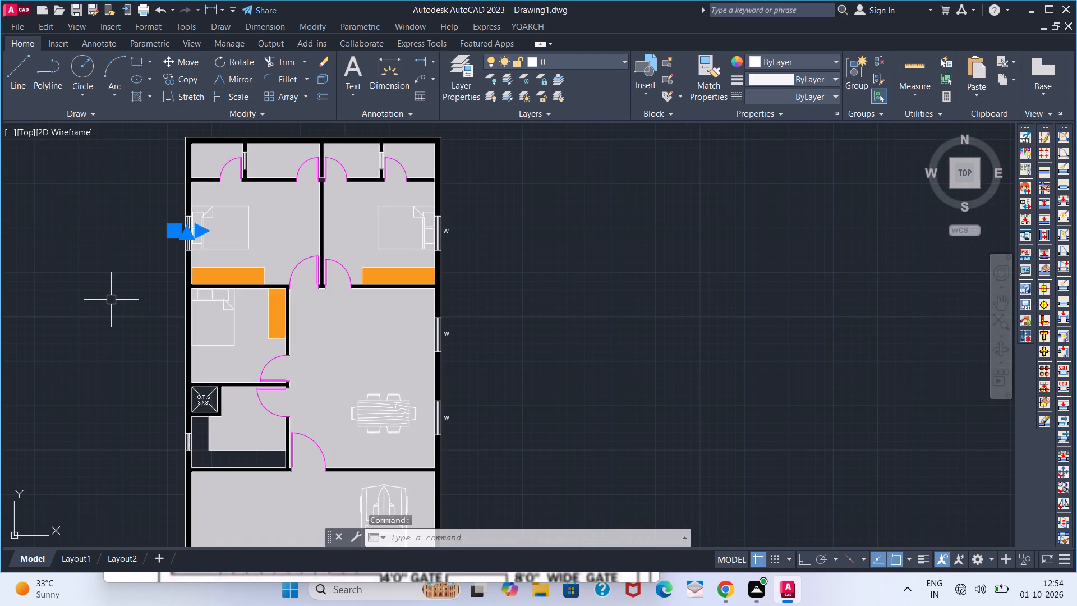
key("c")
key("o")
key("Return")
left_click(147, 237)
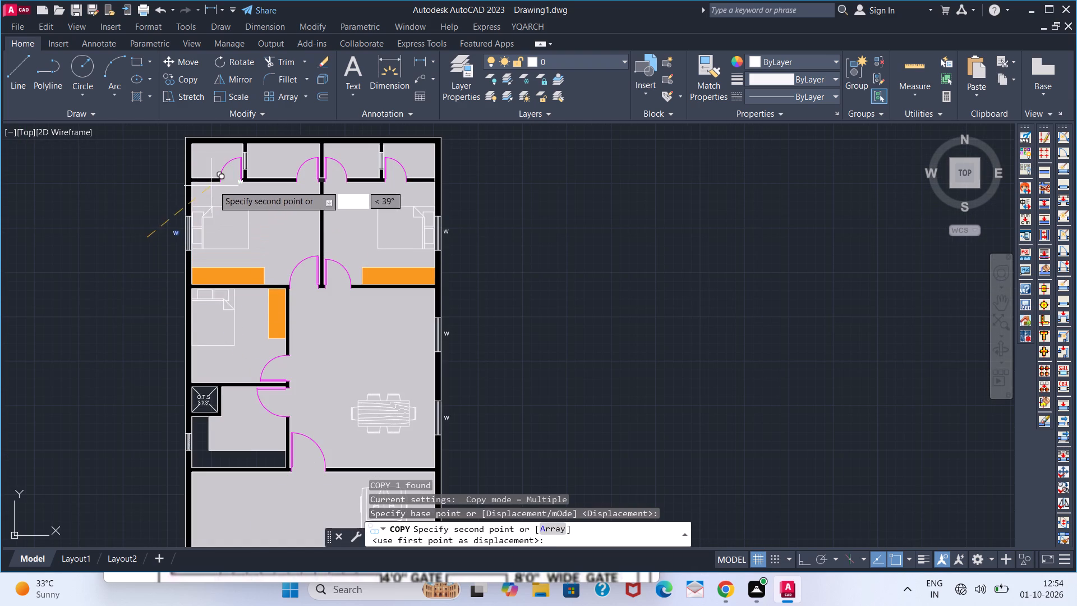
scroll(233, 176, "up", 3)
middle_click_drag(216, 159, 198, 270)
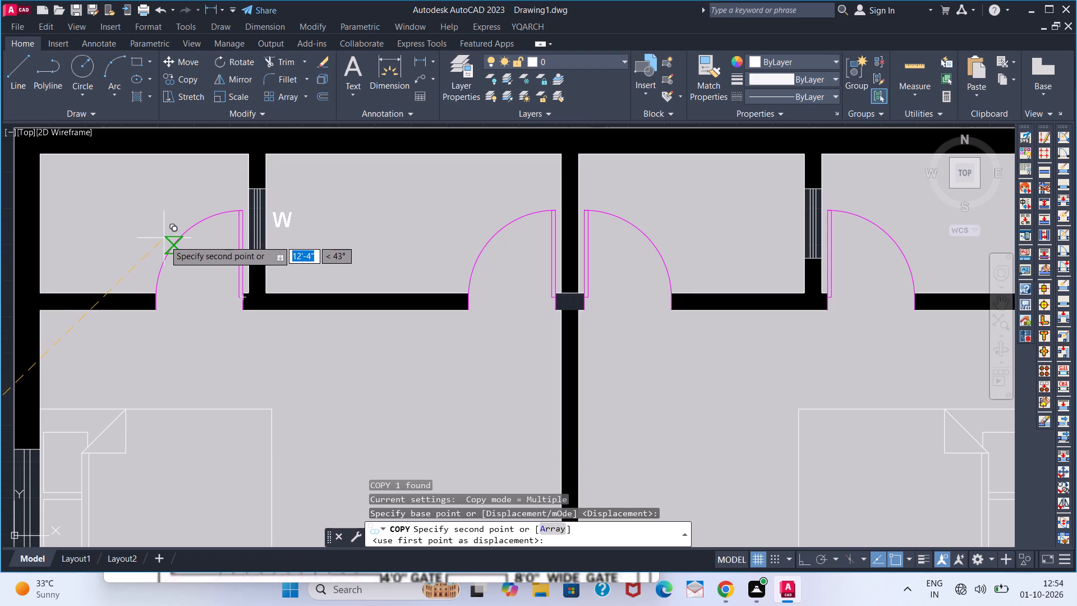
scroll(172, 242, "up", 4)
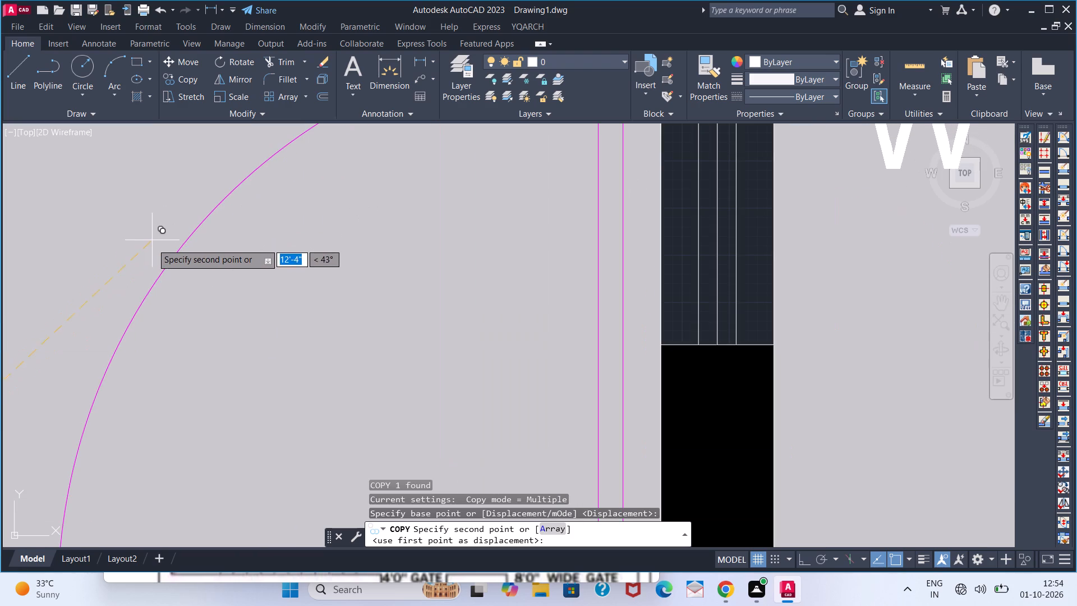
left_click(150, 258)
scroll(156, 262, "down", 3)
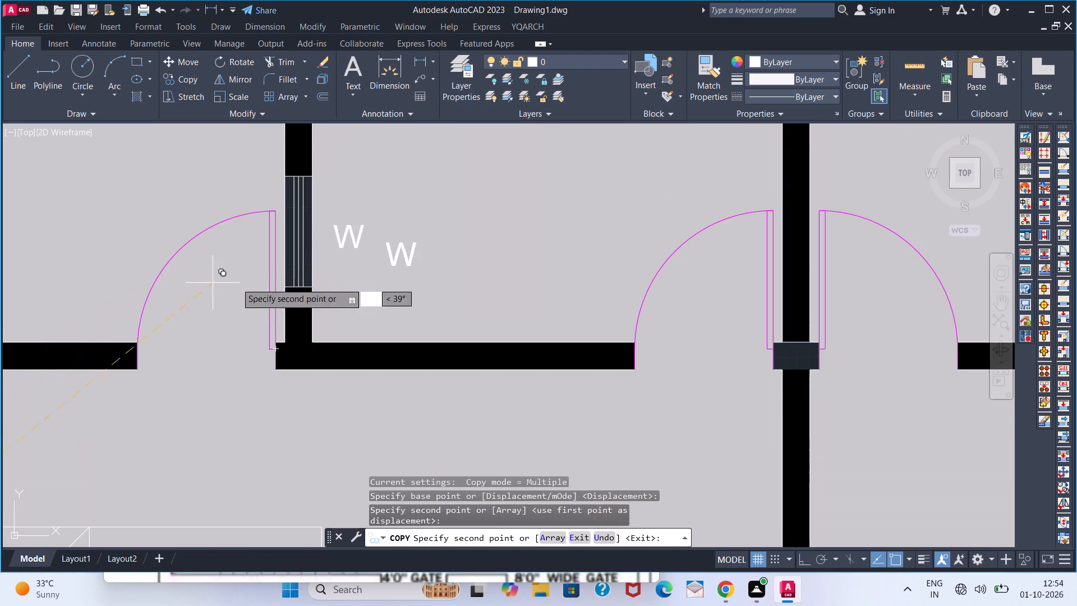
scroll(376, 273, "down", 3)
scroll(544, 272, "up", 2)
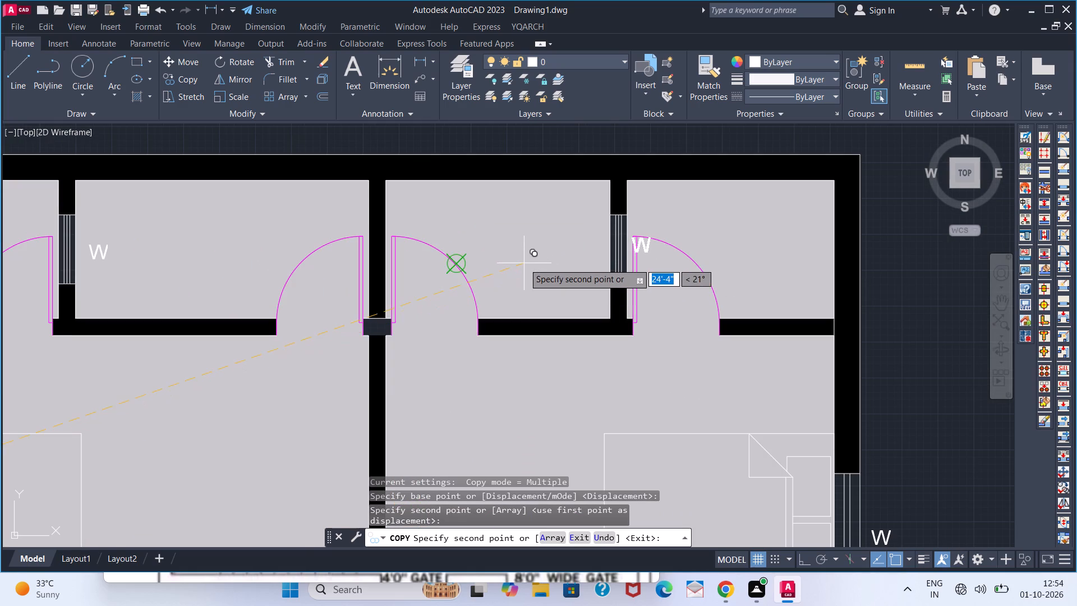
scroll(472, 270, "up", 3)
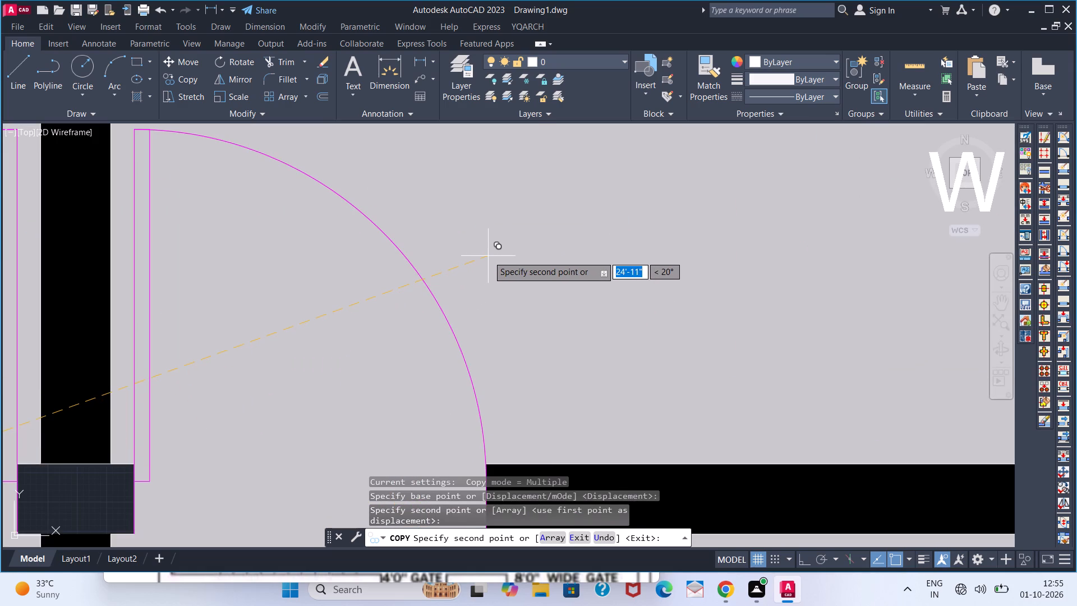
left_click(488, 256)
scroll(488, 256, "down", 5)
key("space")
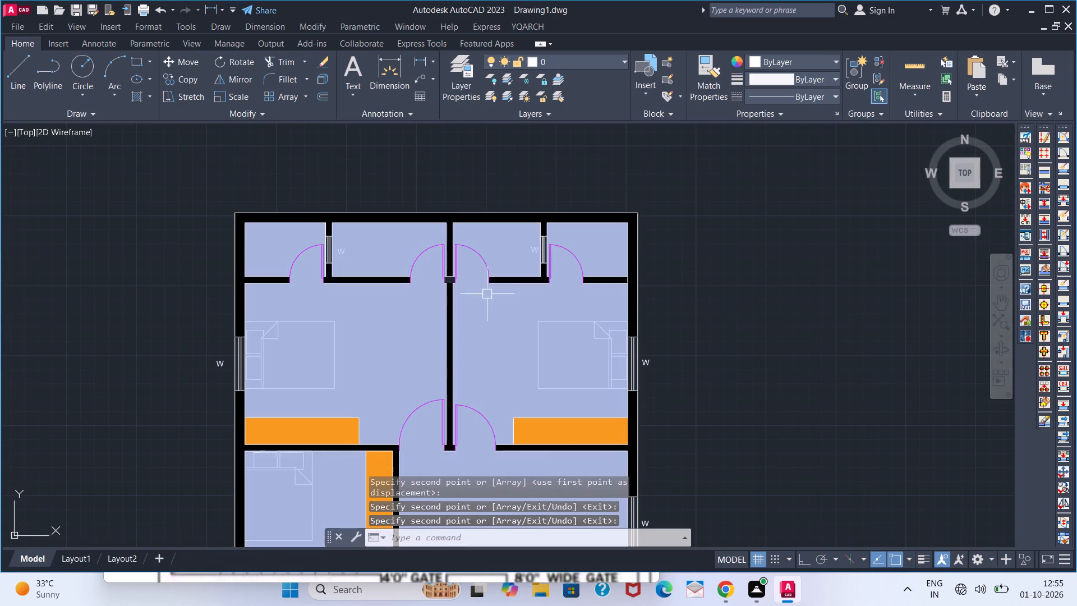
Change the W label beside the left interior window between the small top-edge rooms to V.
middle_click_drag(506, 320, 442, 256)
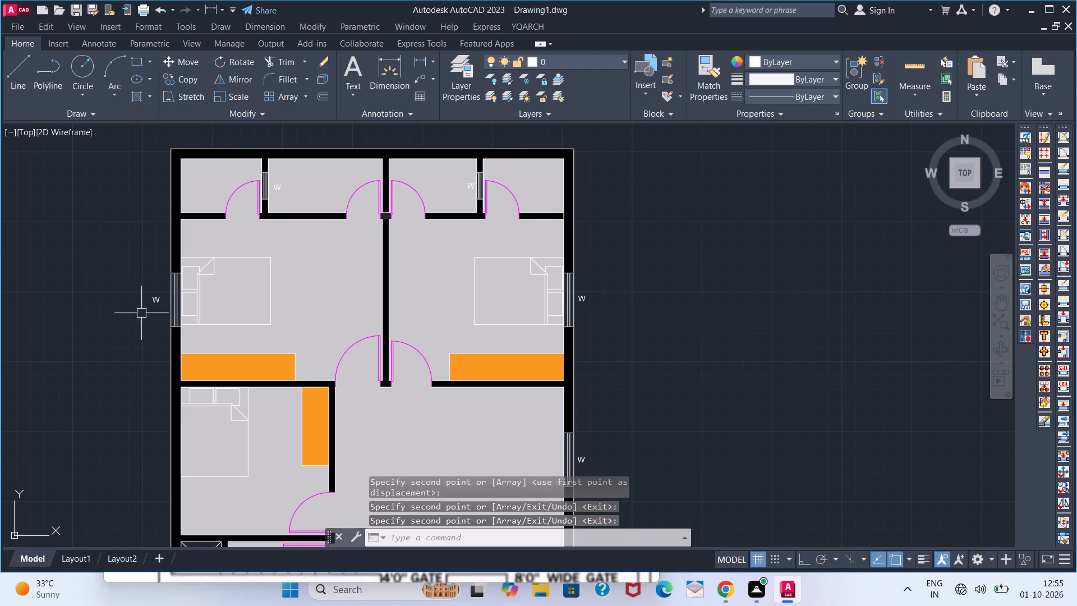
double_click(150, 304)
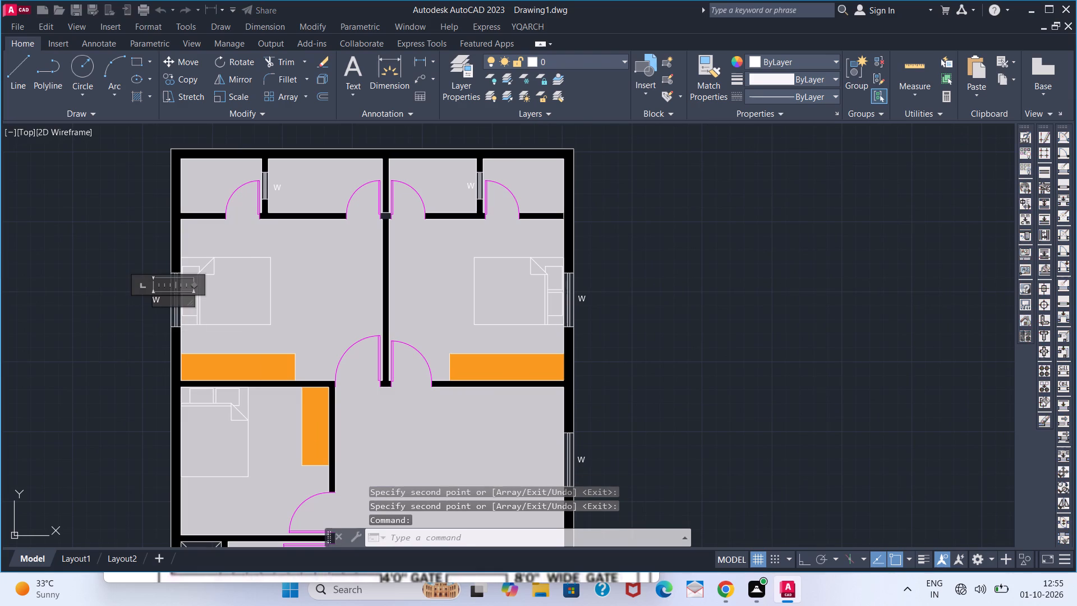
triple_click(277, 187)
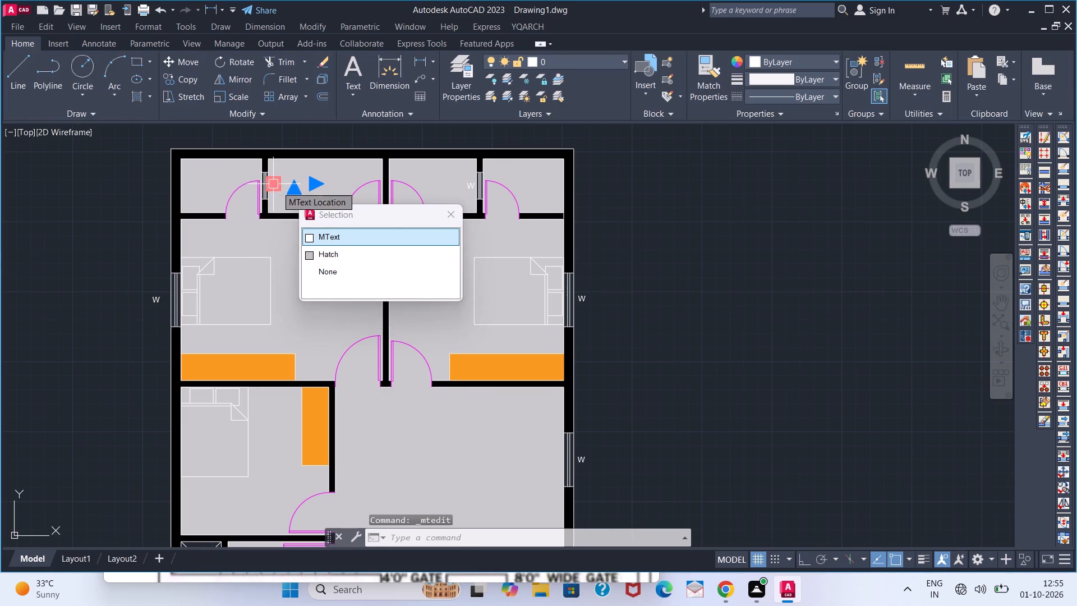
left_click(332, 237)
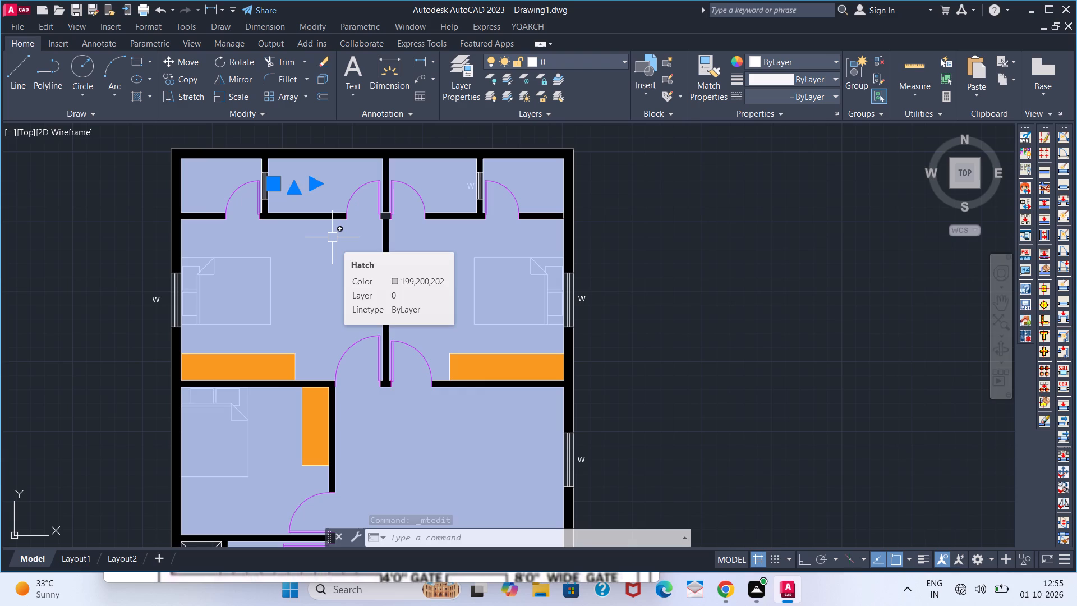
scroll(291, 200, "up", 3)
double_click(233, 155)
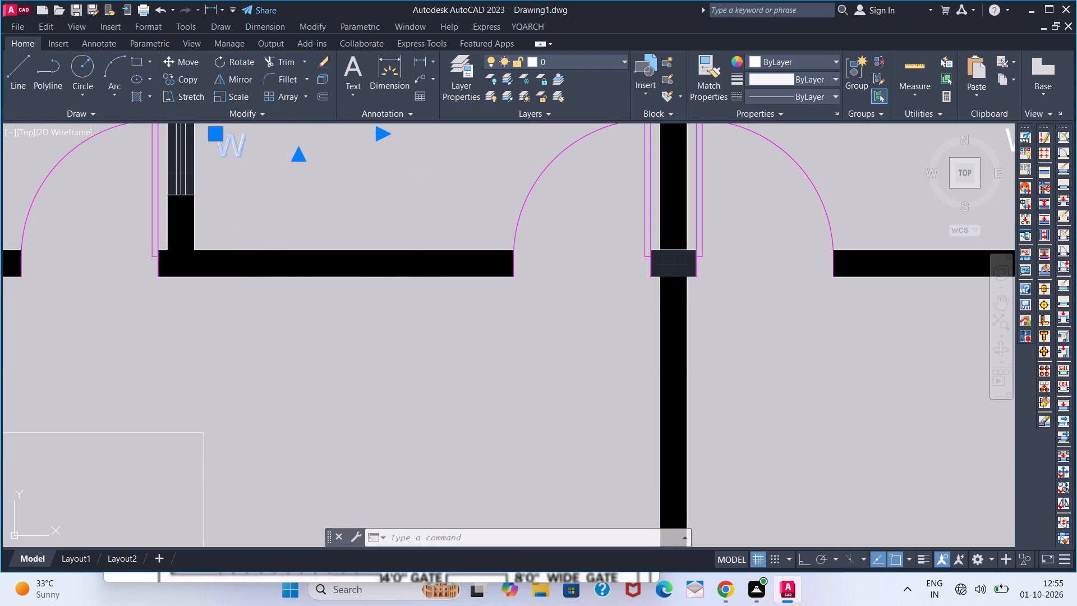
key("BackSpace")
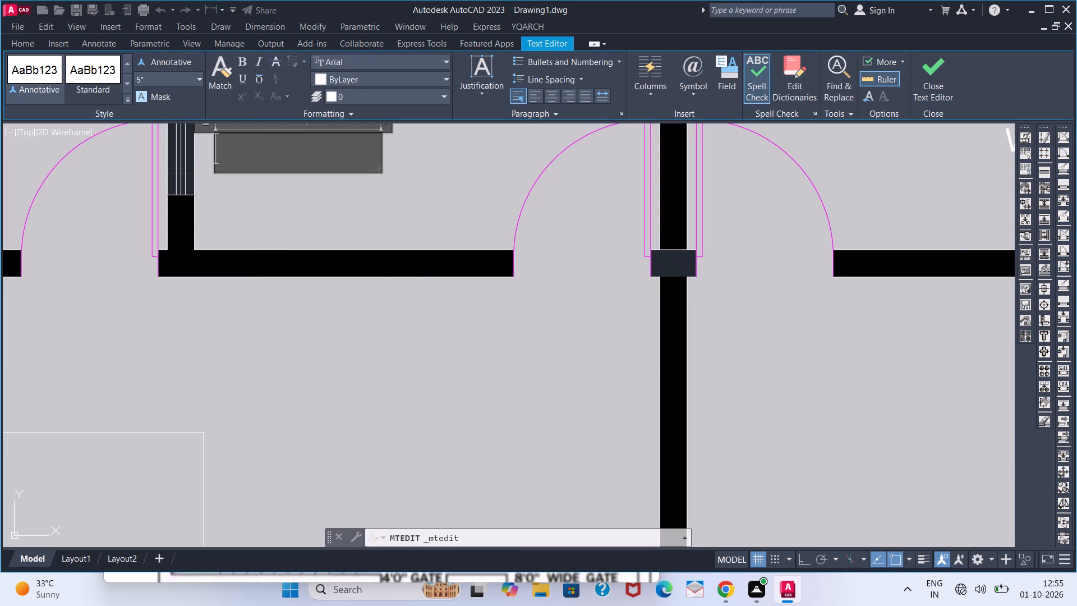
key("v")
Change the W label beside the right interior window between the small top-edge rooms to V.
scroll(704, 183, "down", 2)
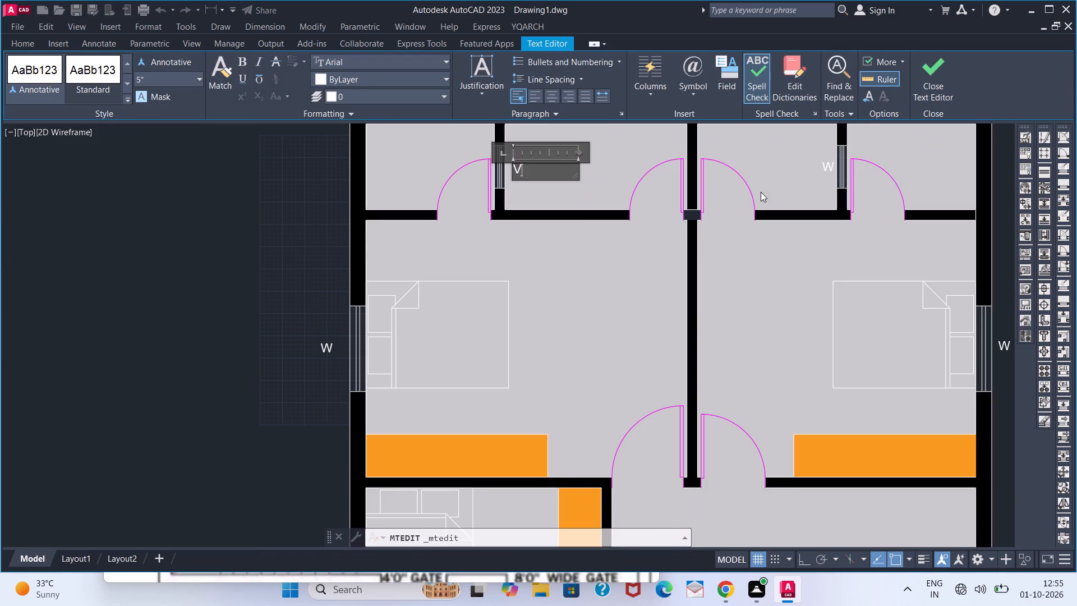
triple_click(832, 166)
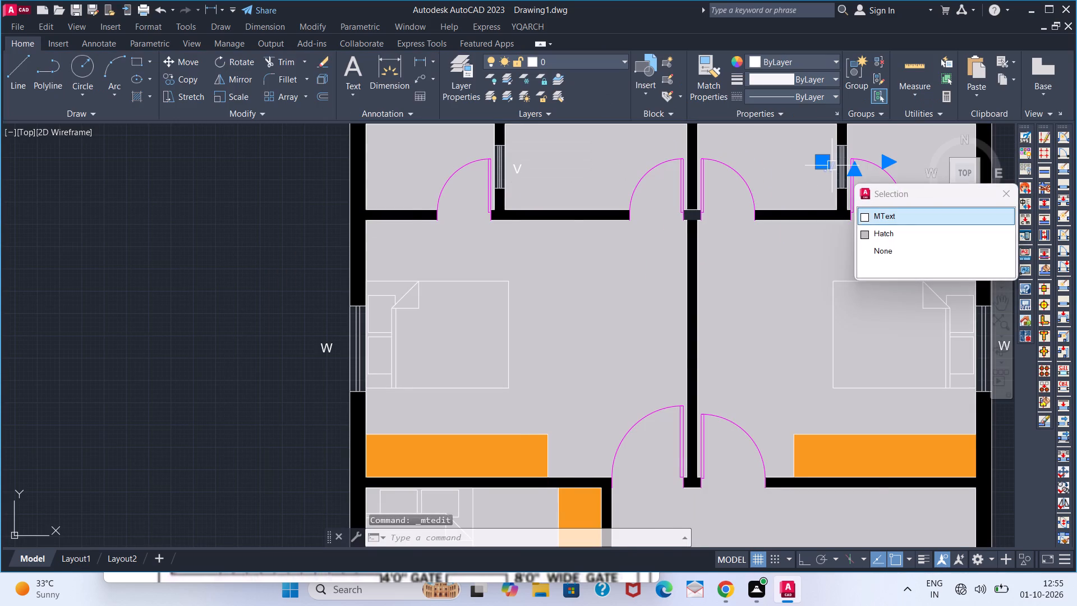
double_click(832, 166)
triple_click(822, 167)
left_click(822, 167)
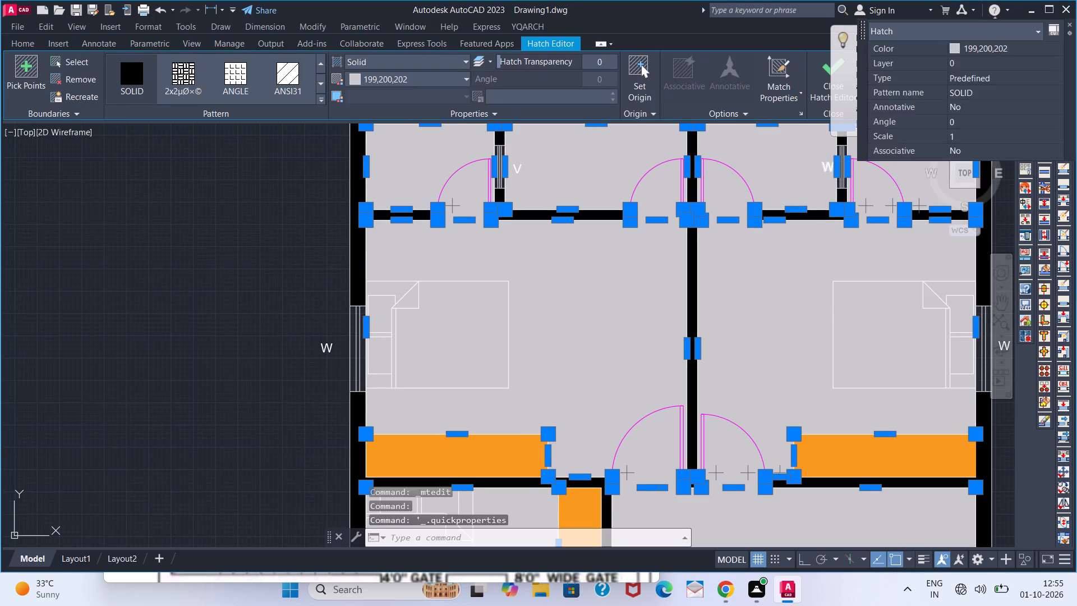
triple_click(826, 171)
key("Escape")
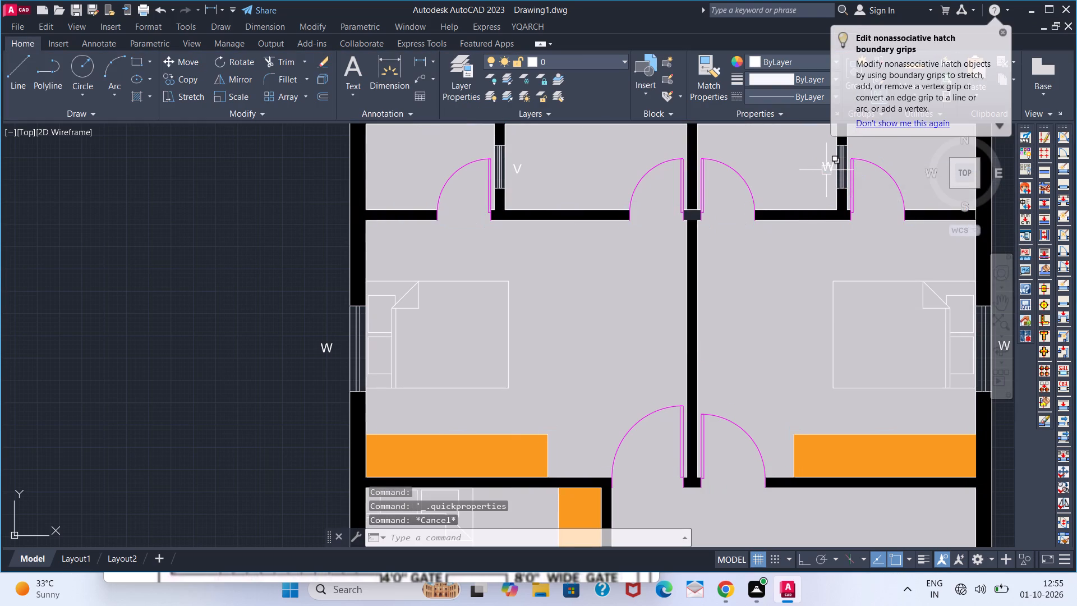
triple_click(826, 170)
left_click(836, 172)
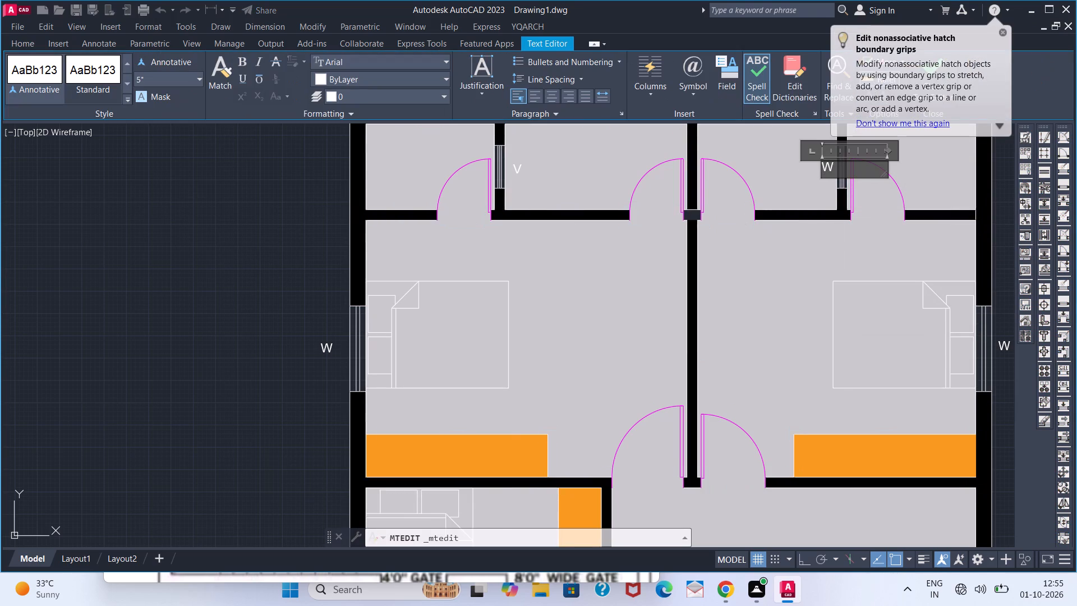
key("backslash")
key("BackSpace")
key("BackSpace")
key("v")
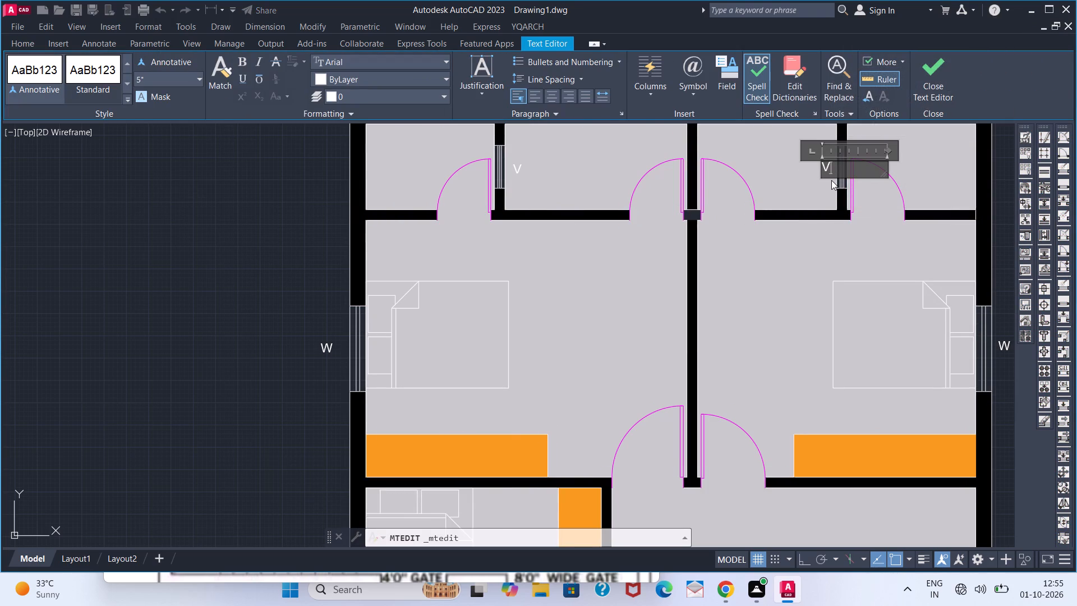
left_click(739, 174)
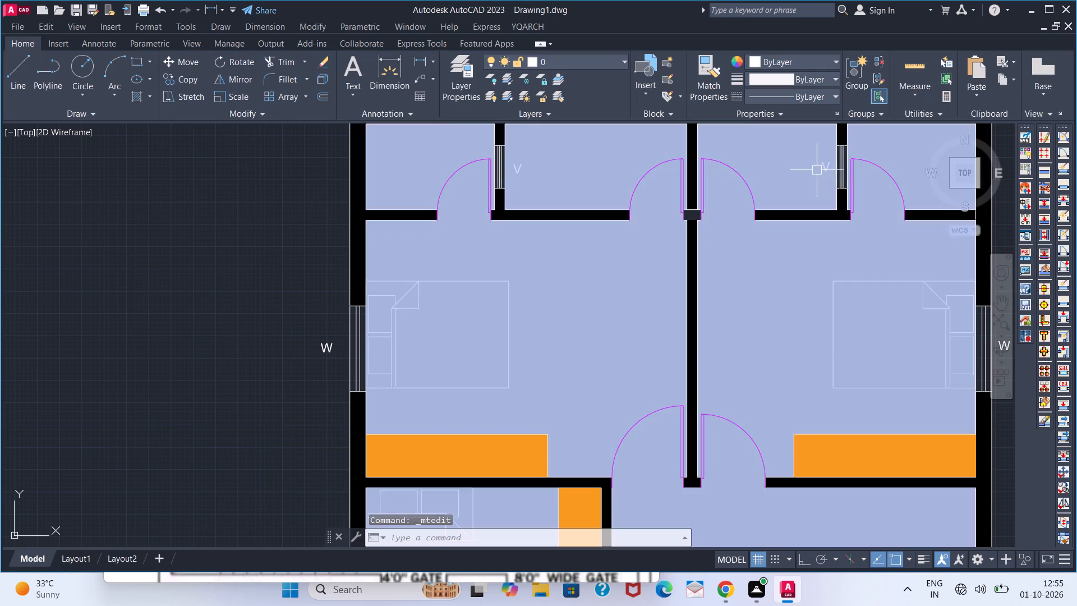
Copy the right interior window's V label to the outer side of the kitchen window on the plan's left outer wall.
left_click(820, 168)
type("CO")
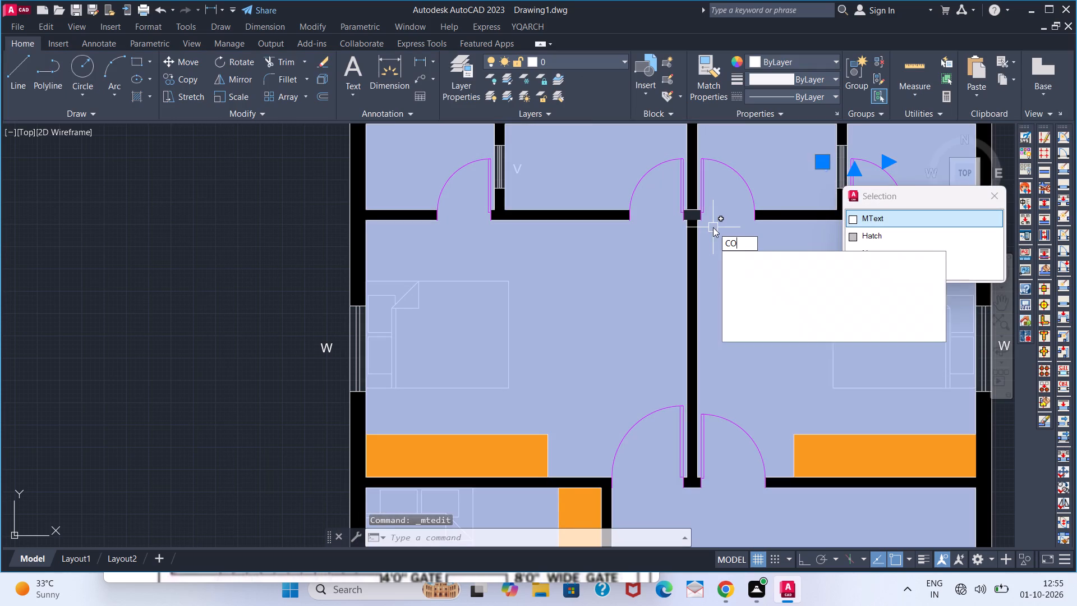
key("Return")
key("b")
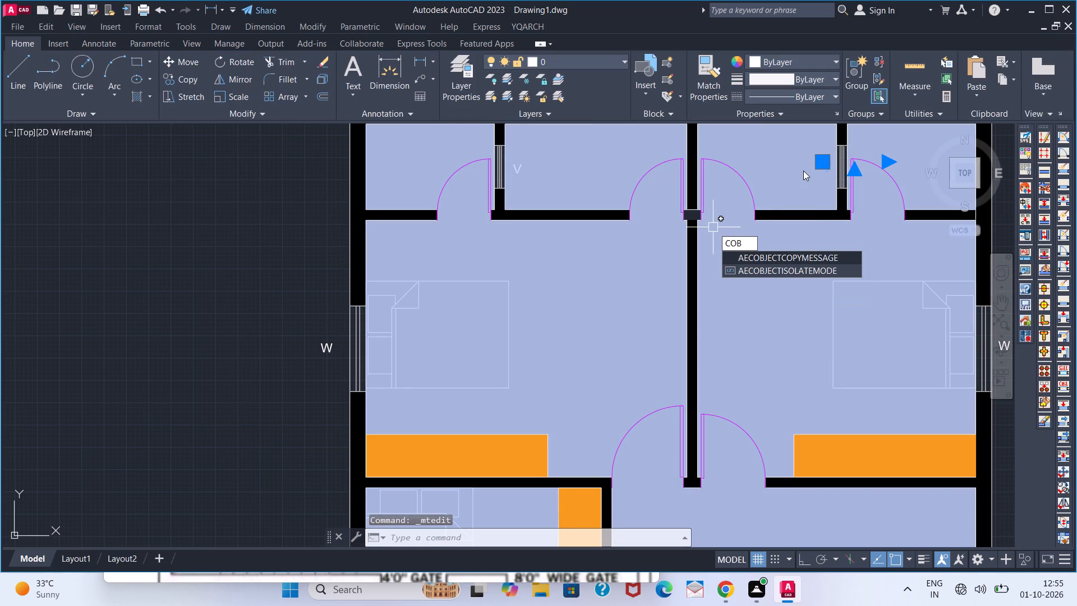
key("BackSpace")
key("space")
left_click(816, 165)
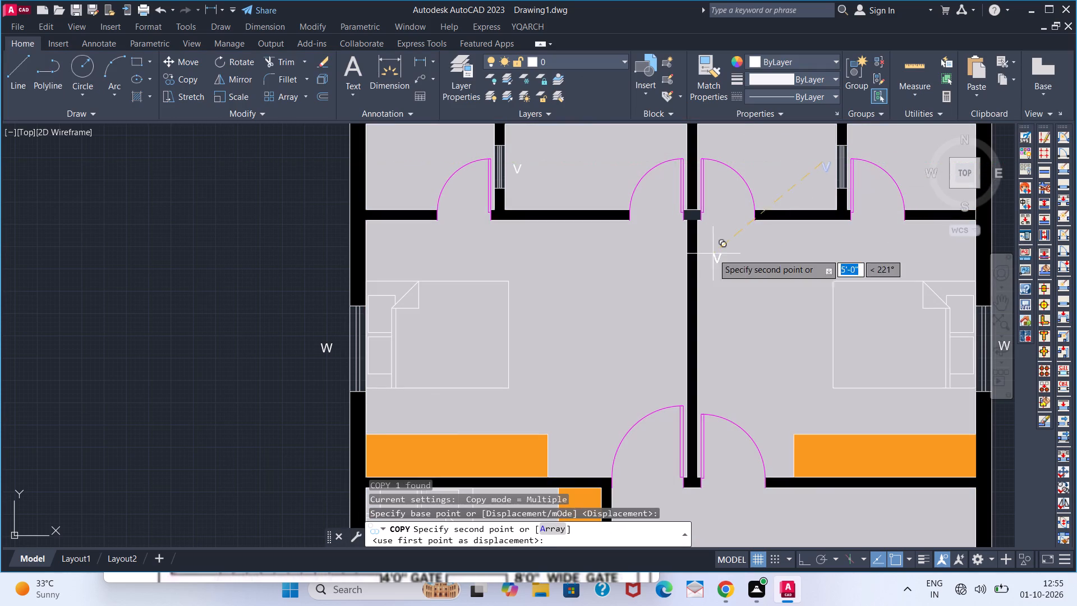
scroll(702, 266, "down", 4)
middle_click_drag(641, 382, 626, 282)
scroll(637, 266, "up", 3)
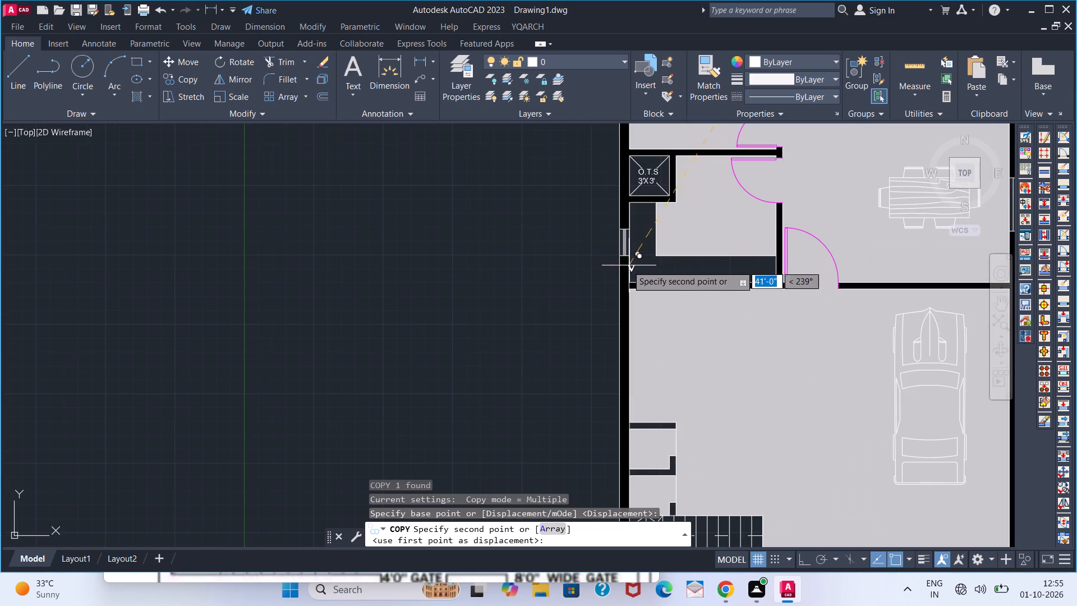
scroll(607, 247, "up", 3)
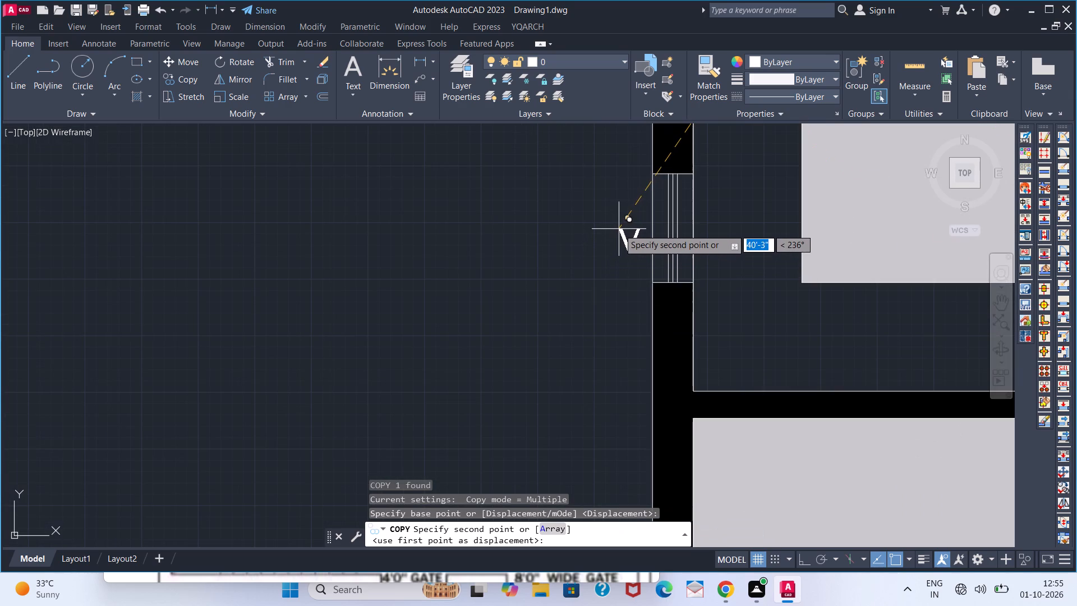
left_click(616, 224)
key("space")
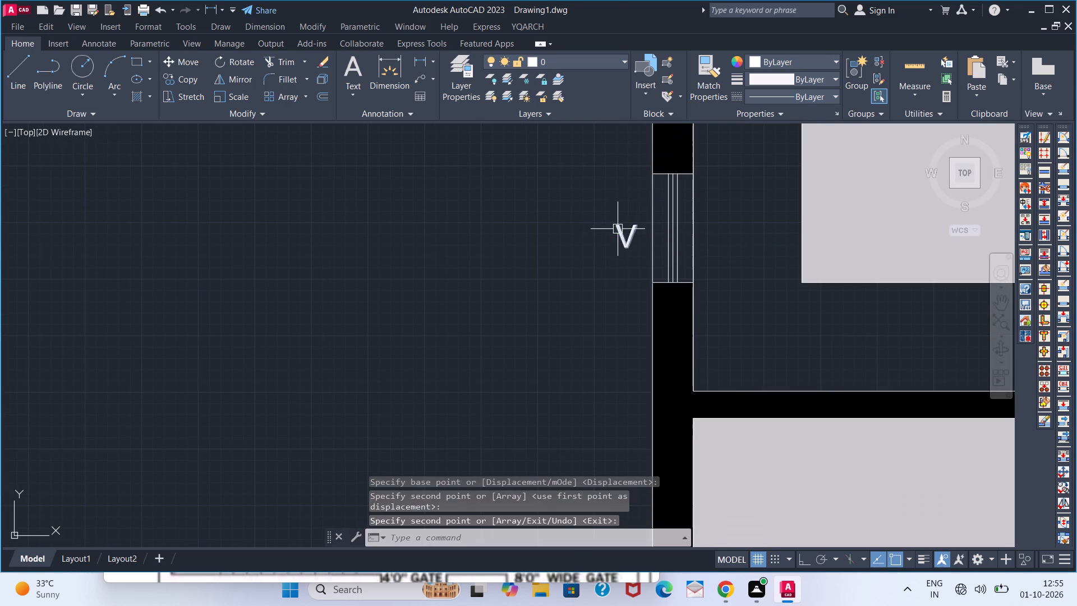
Start a plot of the model with the DWG To PDF.pc3 plotter and ISO A4 (210.00 x 297.00 MM) paper.
scroll(656, 254, "down", 3)
scroll(743, 266, "down", 2)
middle_click_drag(733, 265, 480, 313)
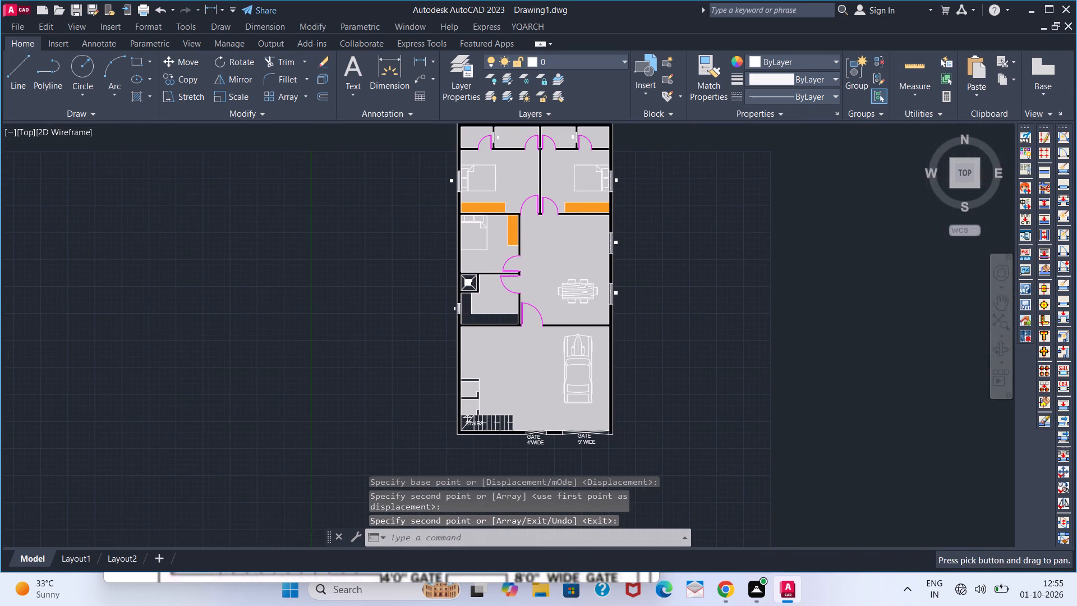
scroll(480, 313, "down", 1)
middle_click_drag(512, 336, 440, 368)
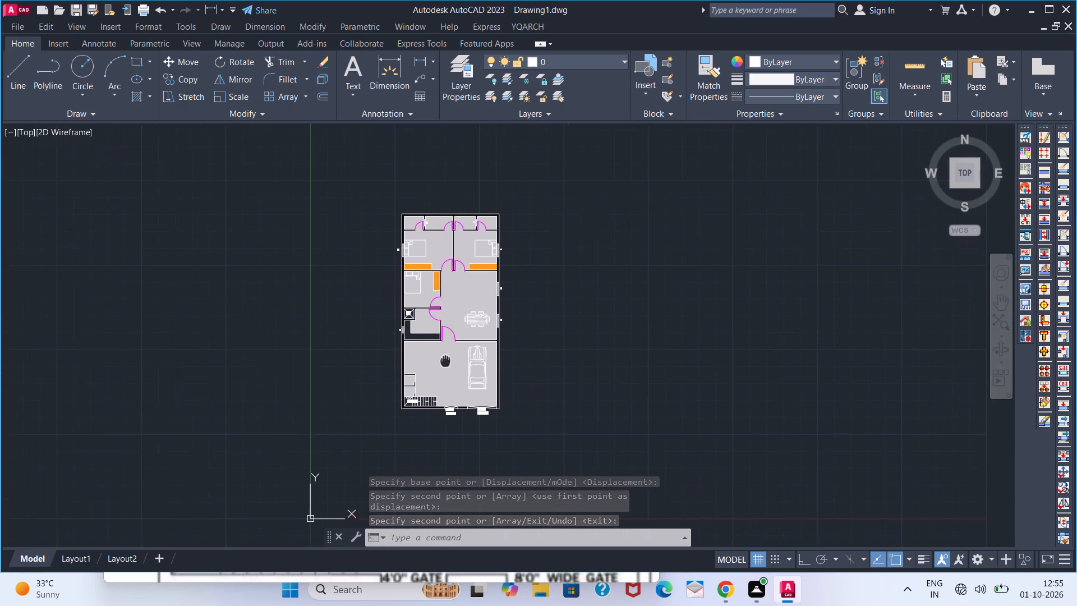
scroll(398, 397, "up", 1)
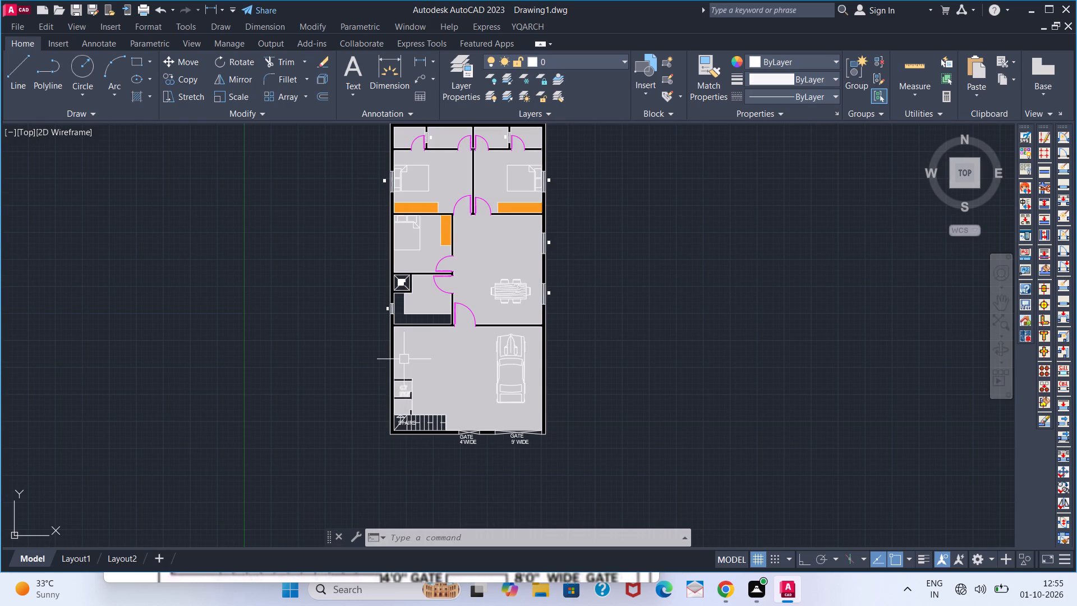
middle_click_drag(403, 368, 404, 404)
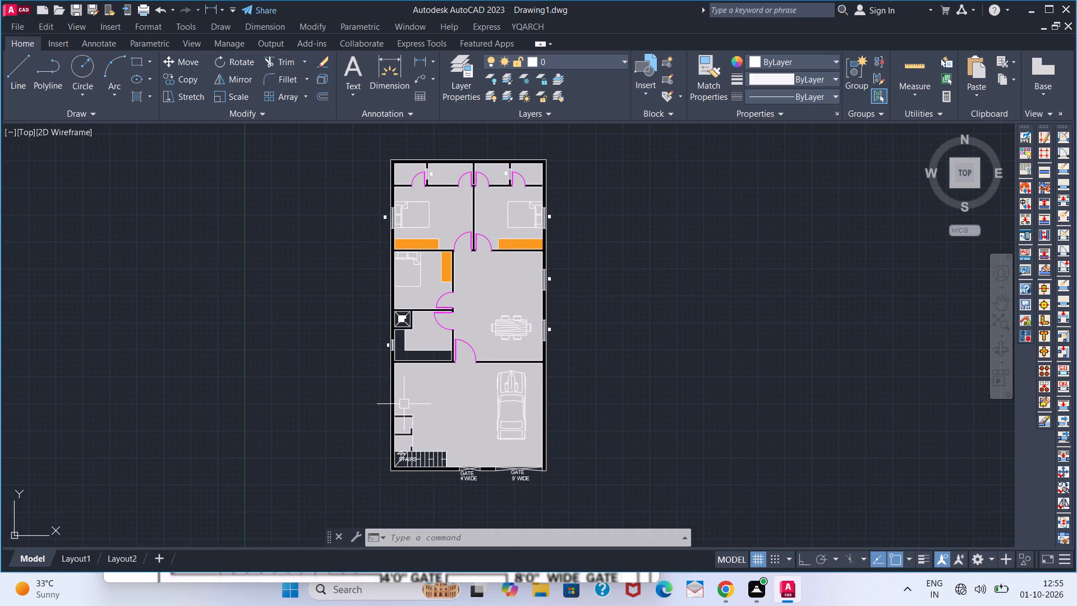
key("ctrl+p")
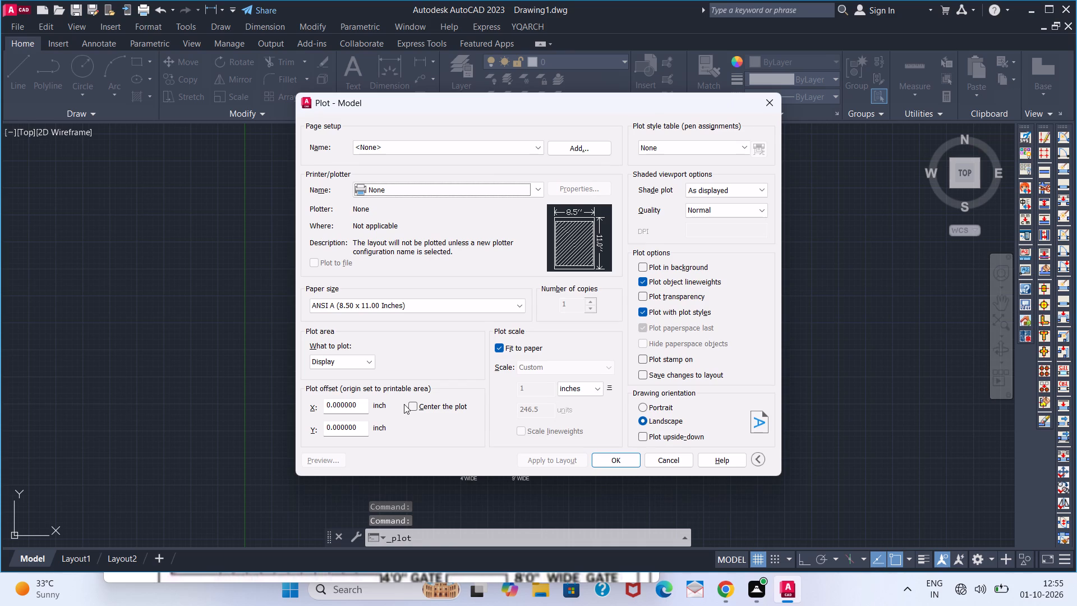
left_click(422, 191)
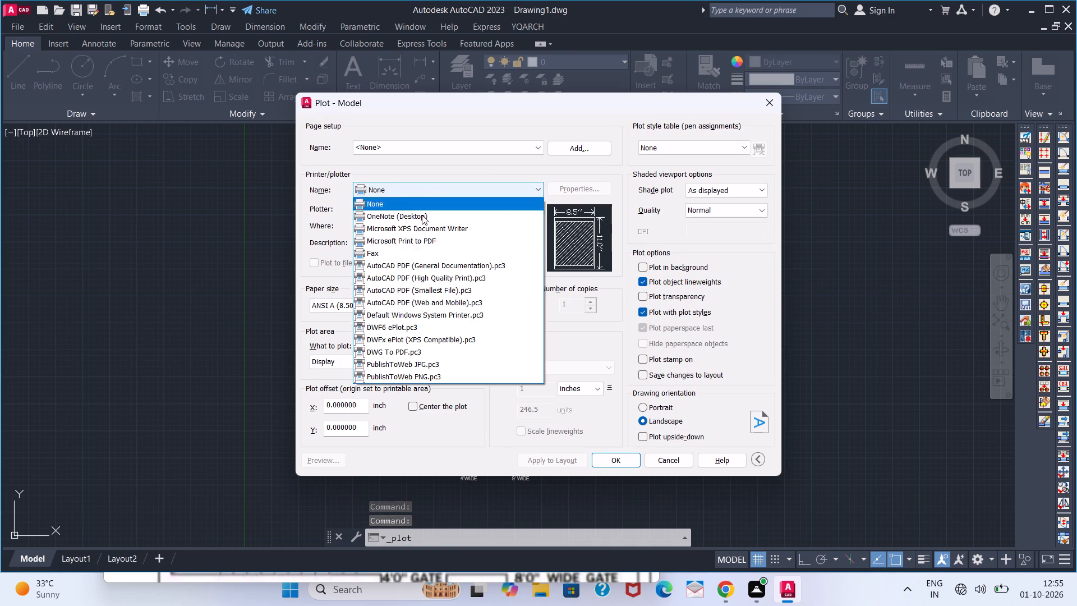
left_click(409, 352)
left_click(412, 307)
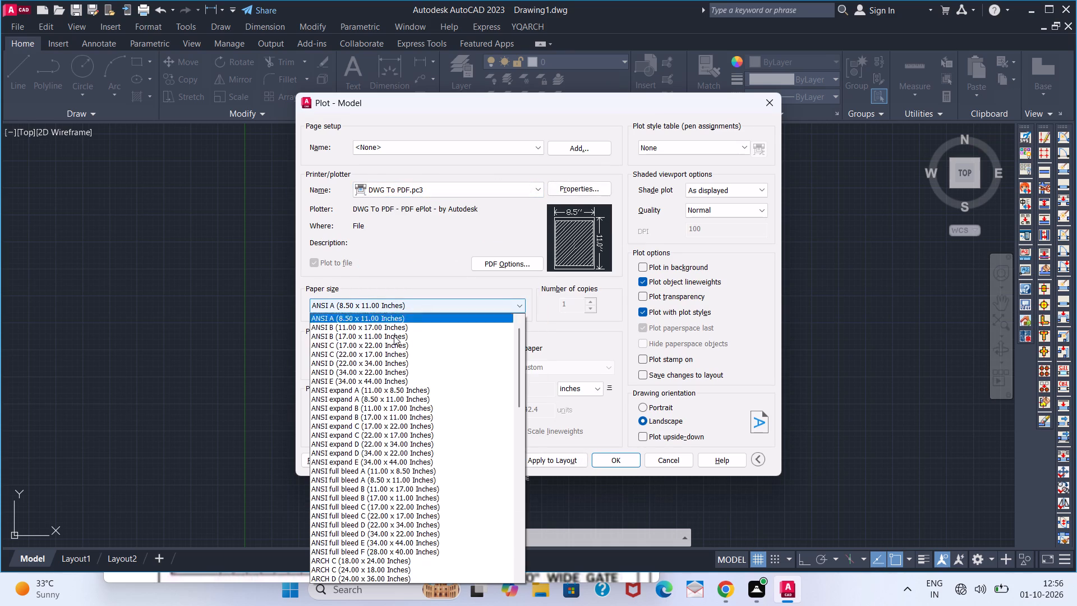
scroll(355, 457, "down", 10)
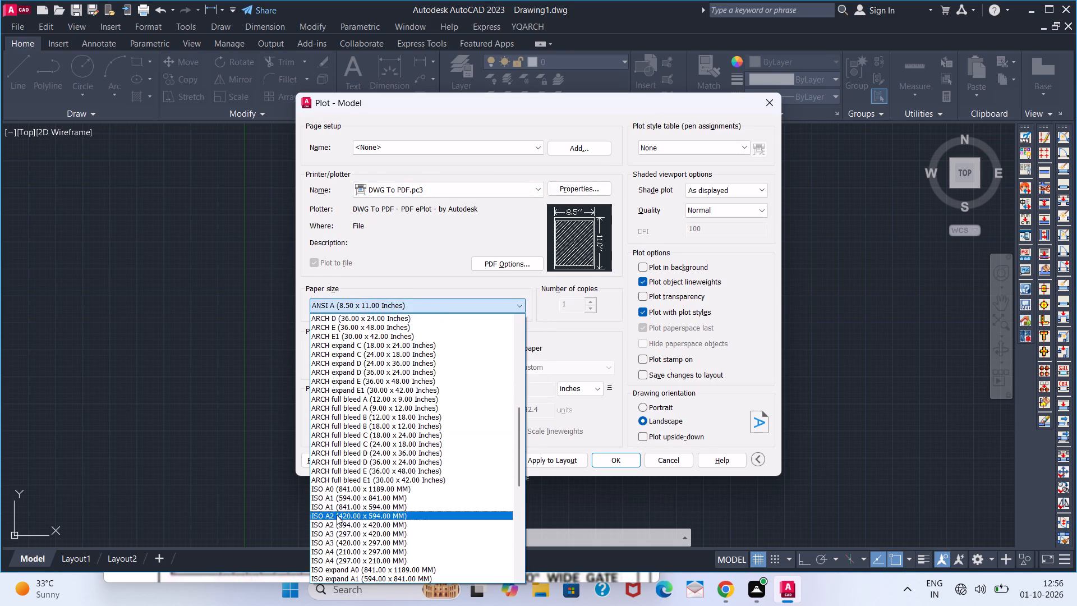
scroll(336, 522, "down", 4)
left_click(335, 439)
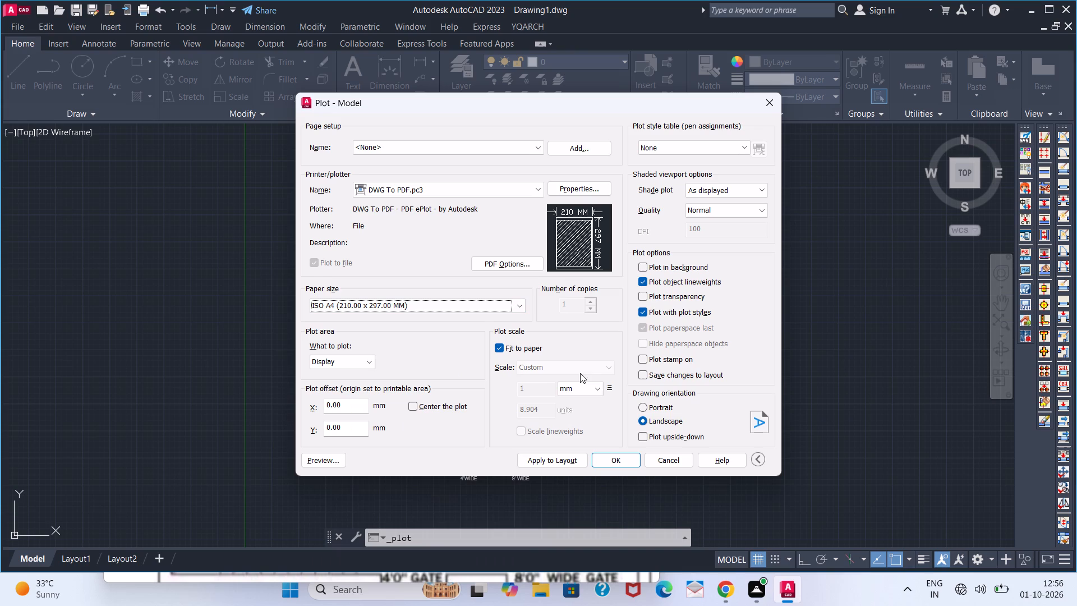
Set the plot's drawing orientation to portrait and turn off plotting of object lineweights.
left_click(663, 409)
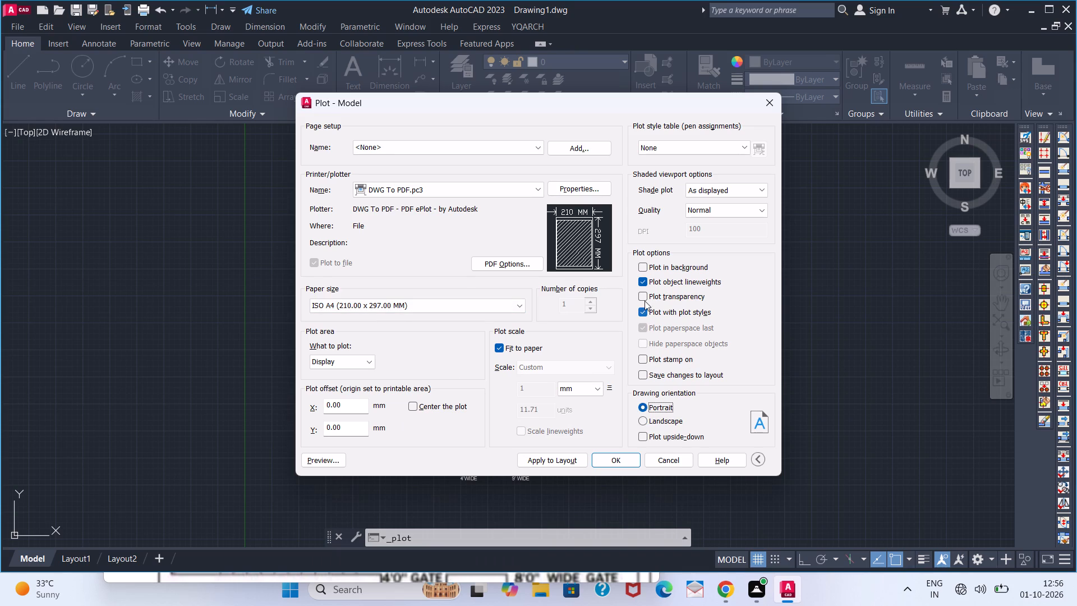
left_click(648, 278)
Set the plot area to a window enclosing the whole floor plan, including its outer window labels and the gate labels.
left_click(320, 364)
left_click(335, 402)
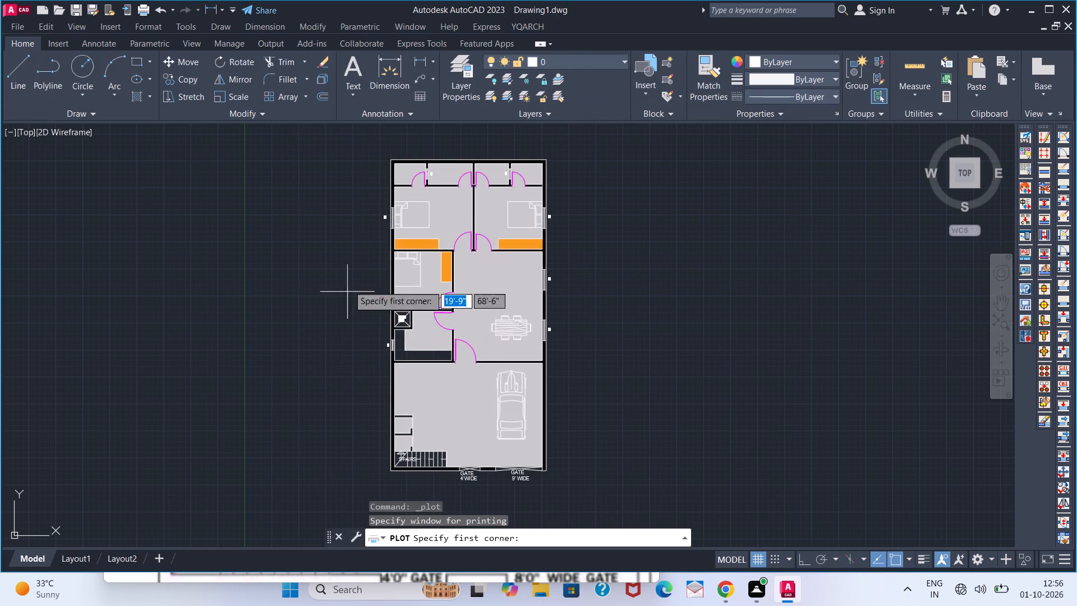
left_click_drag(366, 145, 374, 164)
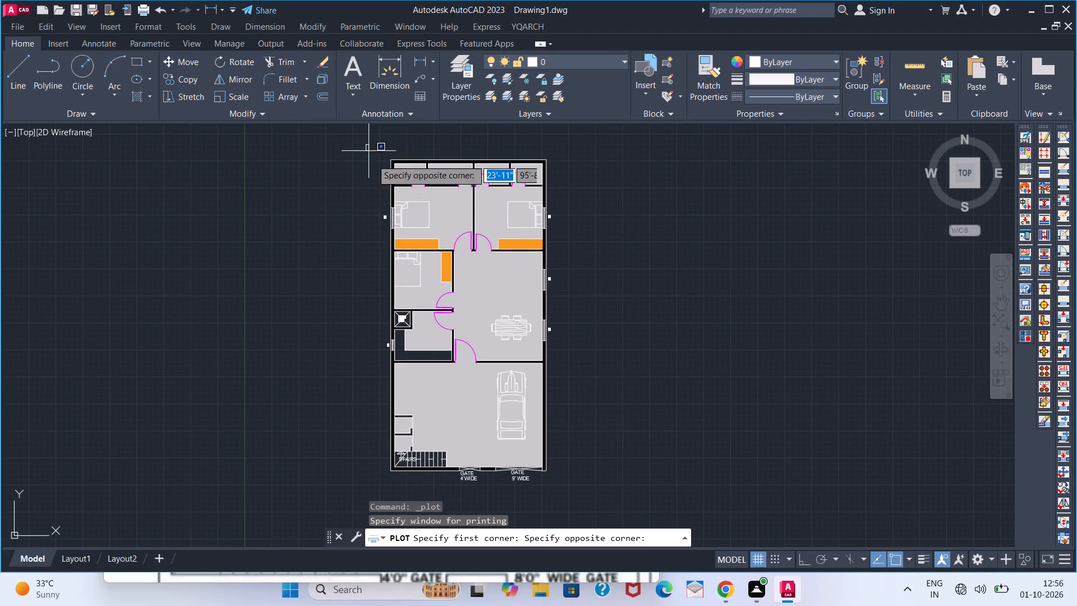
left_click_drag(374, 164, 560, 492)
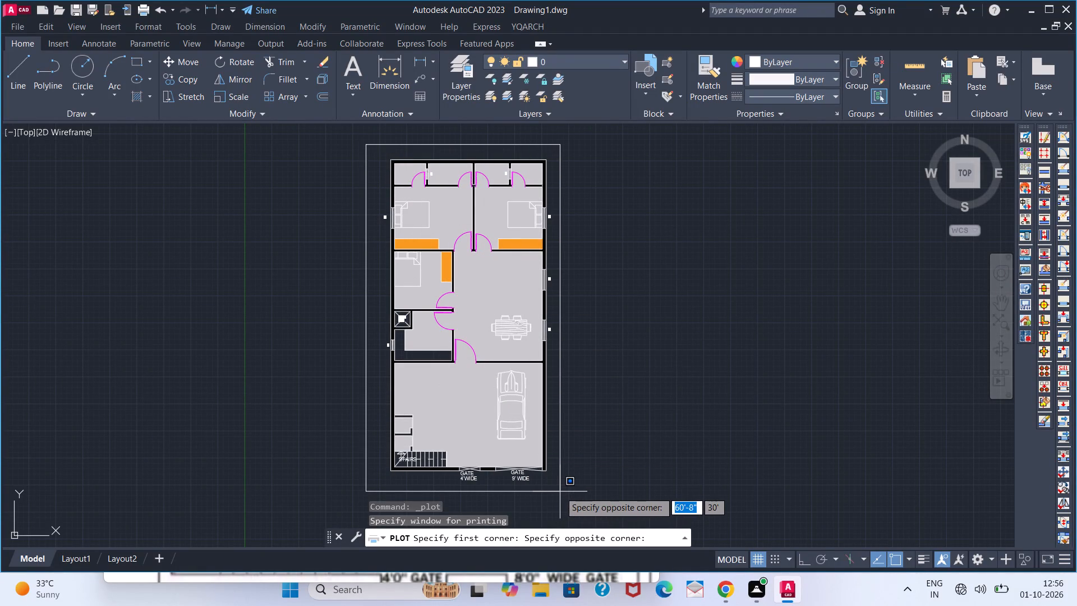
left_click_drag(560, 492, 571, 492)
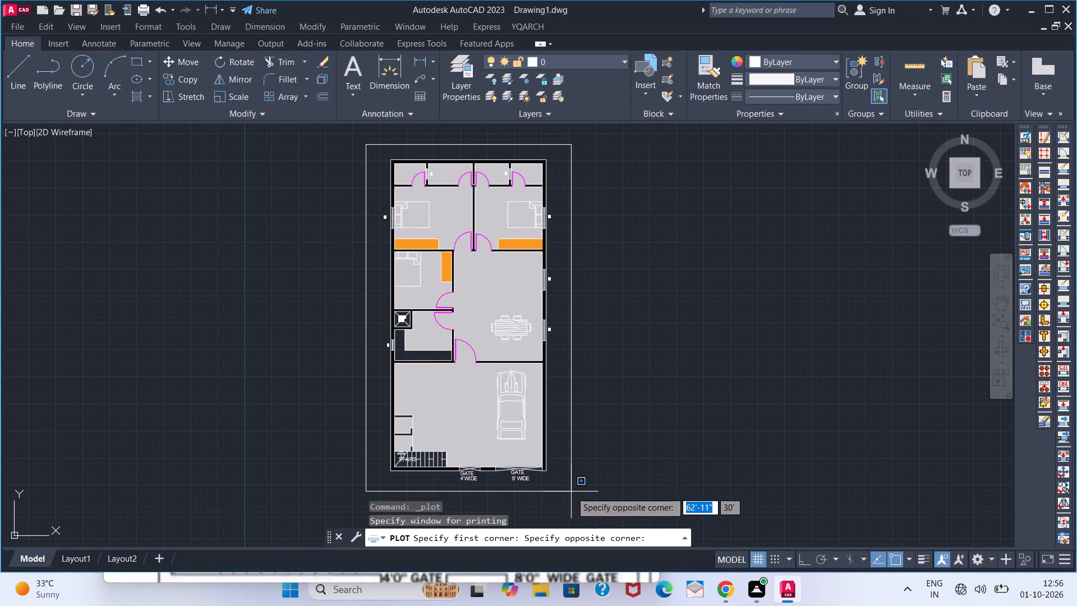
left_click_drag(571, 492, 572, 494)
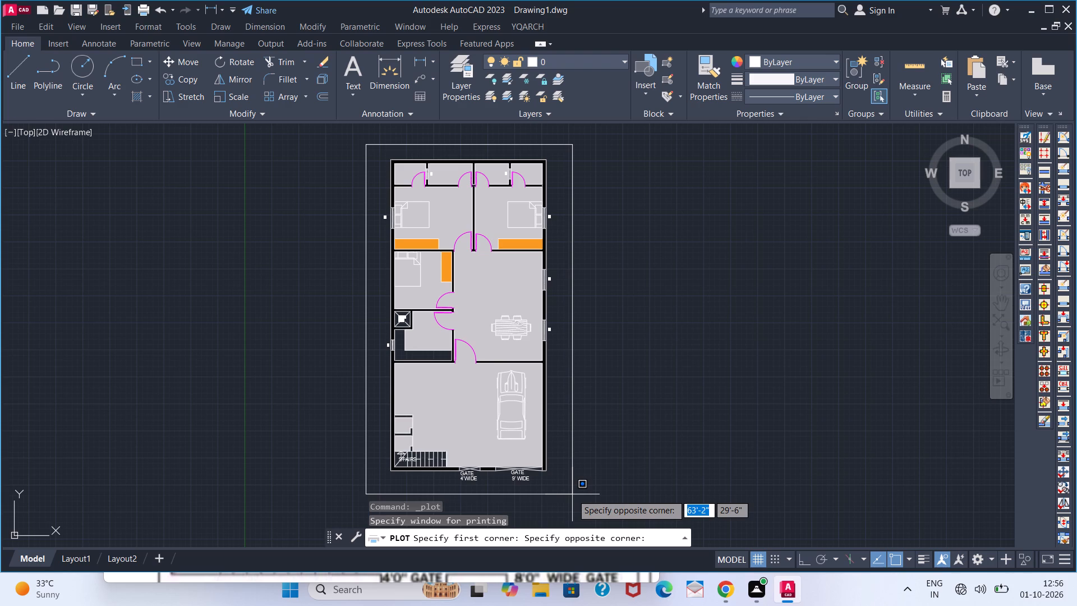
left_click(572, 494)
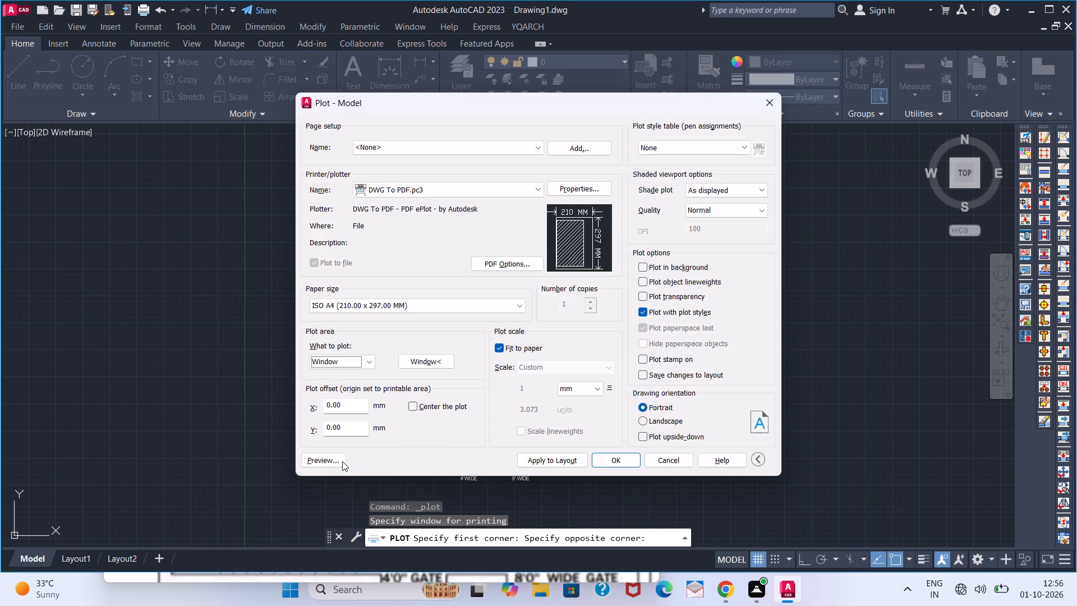
Preview the plot and examine the floor plan's placement, room labels and window and ventilator labels on the sheet.
left_click(340, 461)
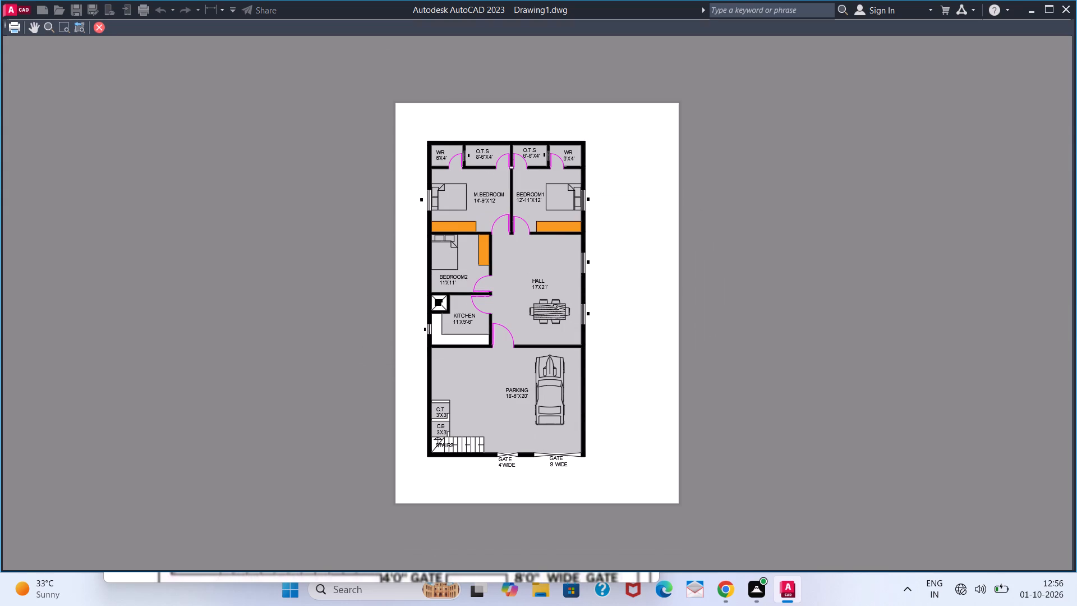
scroll(404, 390, "up", 1)
scroll(393, 392, "down", 1)
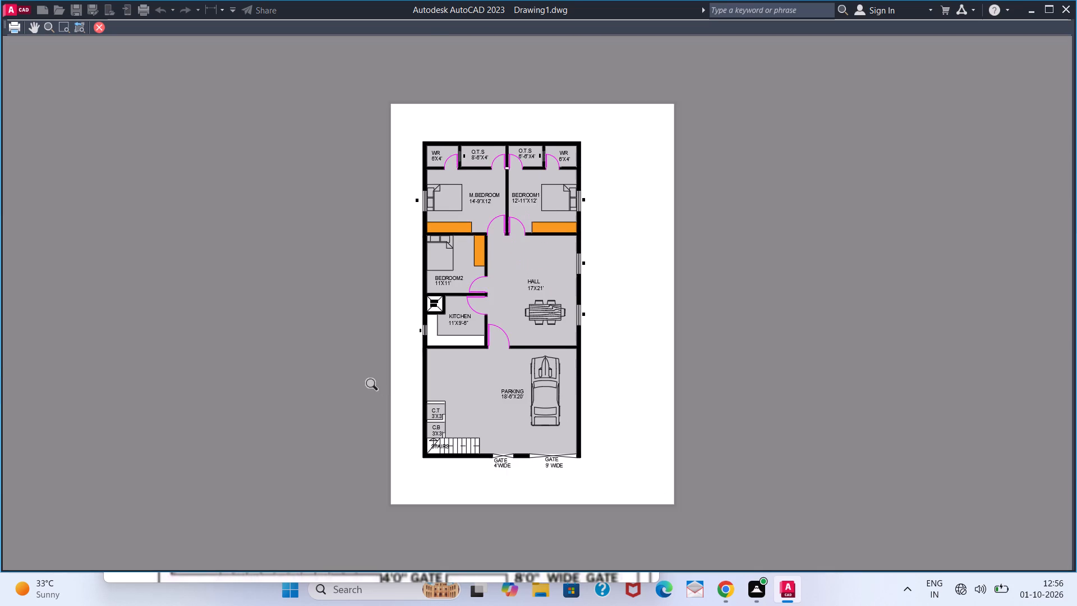
middle_click_drag(374, 385, 366, 402)
middle_click(349, 426)
scroll(375, 350, "up", 1)
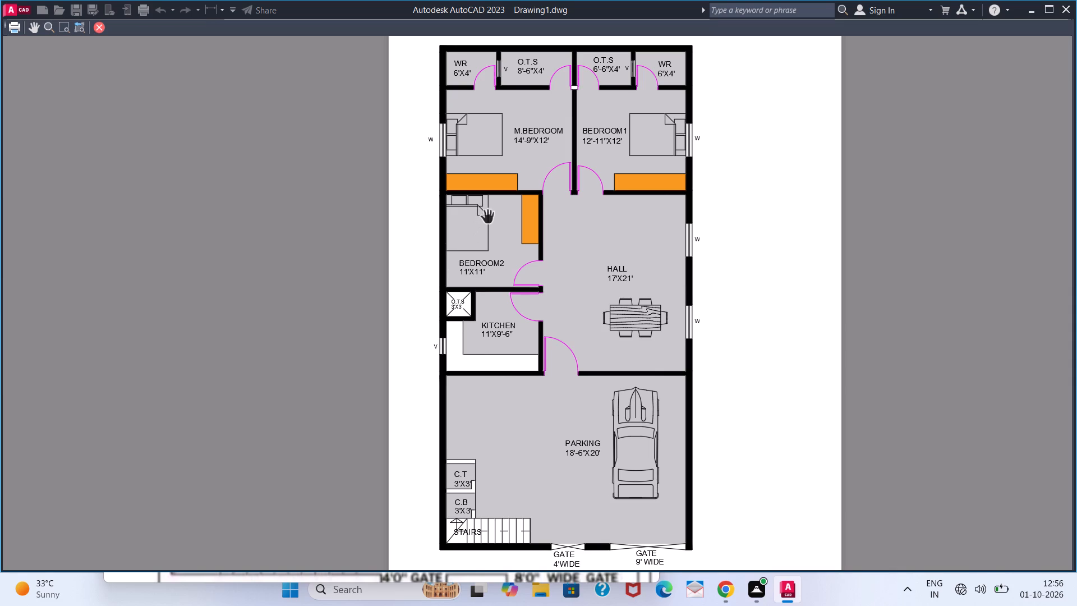
scroll(462, 267, "down", 2)
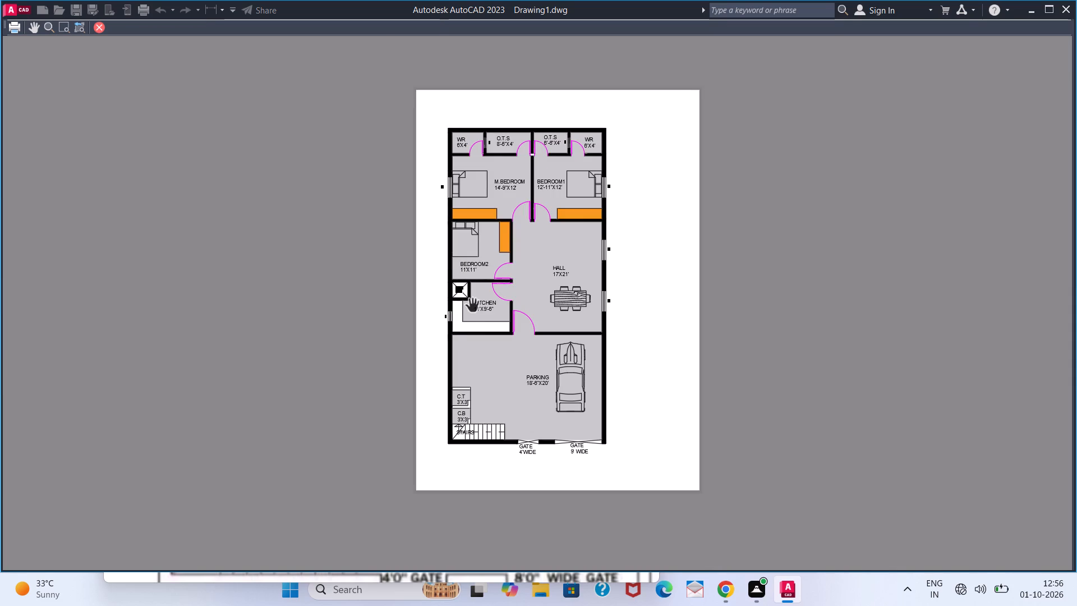
scroll(473, 306, "up", 1)
scroll(473, 306, "down", 1)
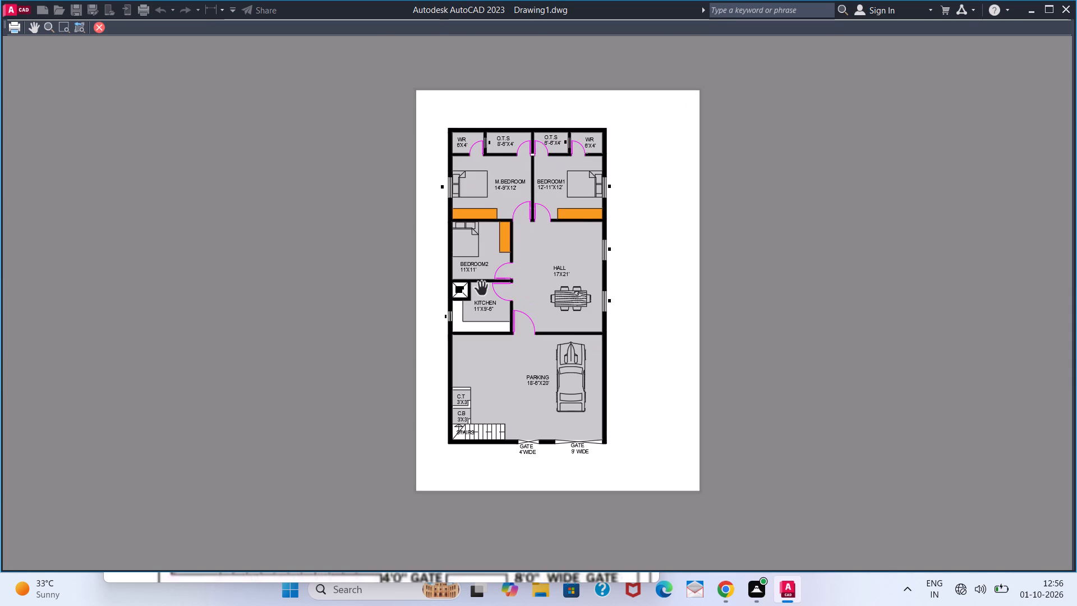
left_click(94, 27)
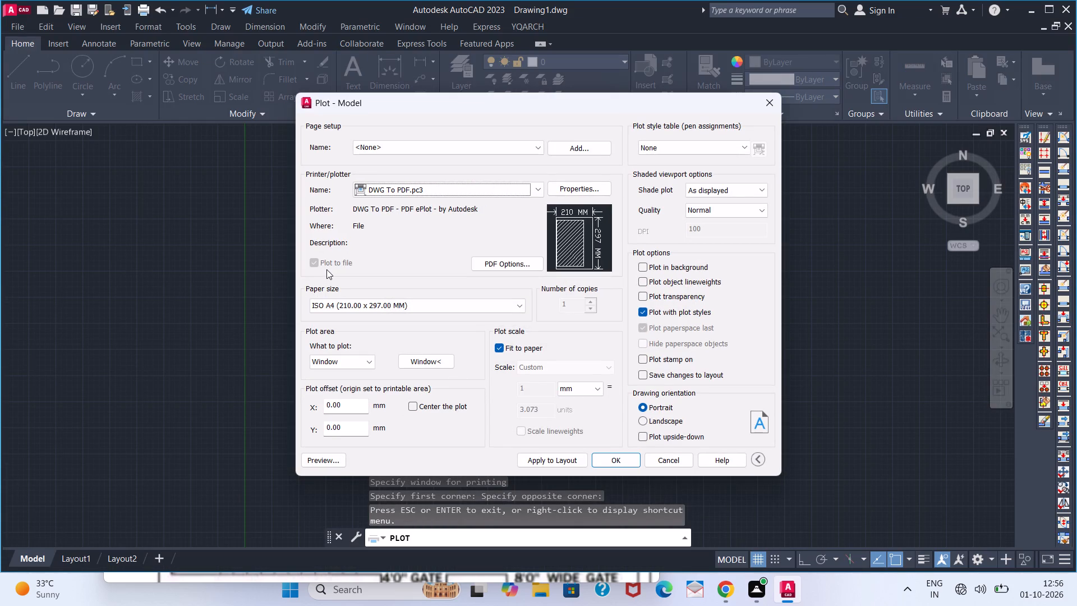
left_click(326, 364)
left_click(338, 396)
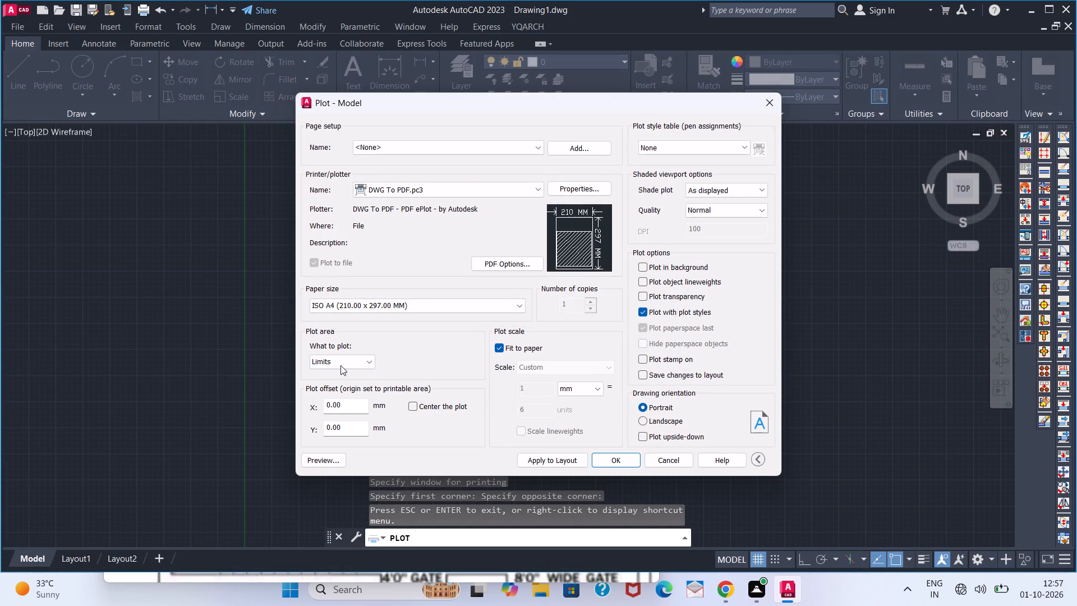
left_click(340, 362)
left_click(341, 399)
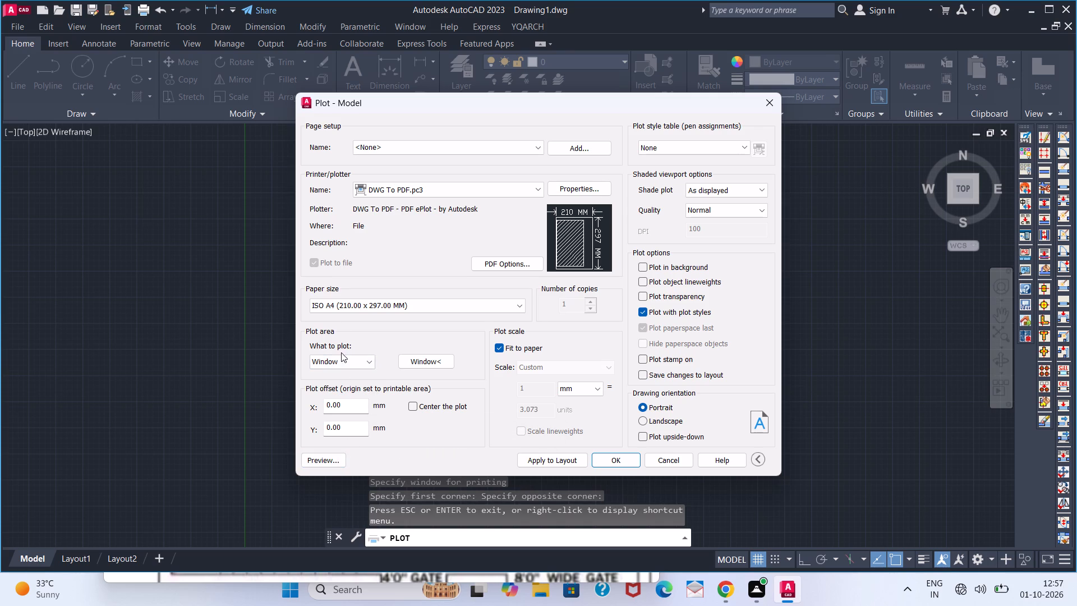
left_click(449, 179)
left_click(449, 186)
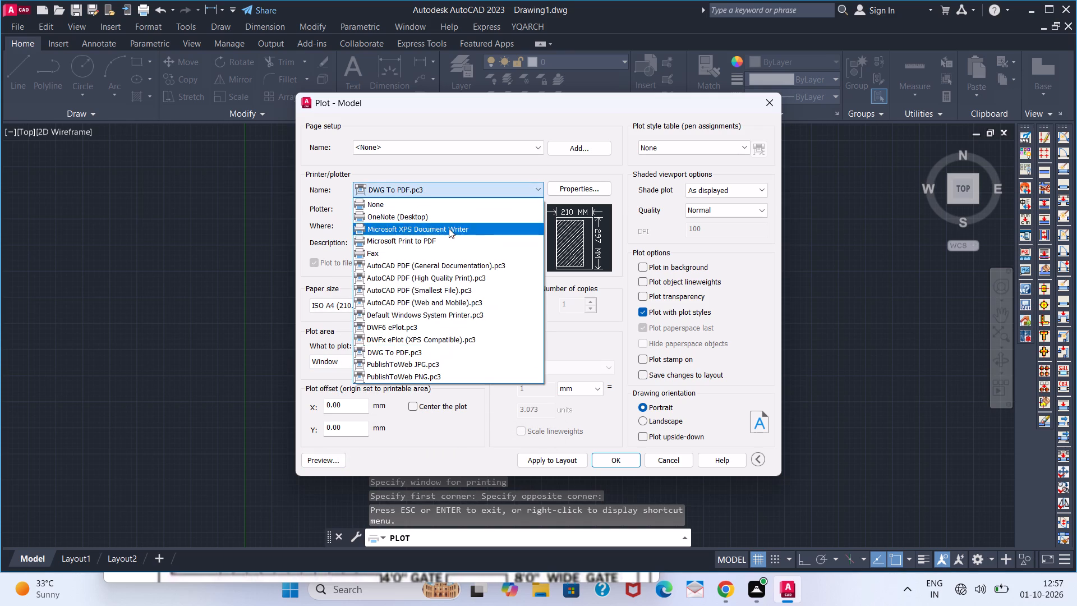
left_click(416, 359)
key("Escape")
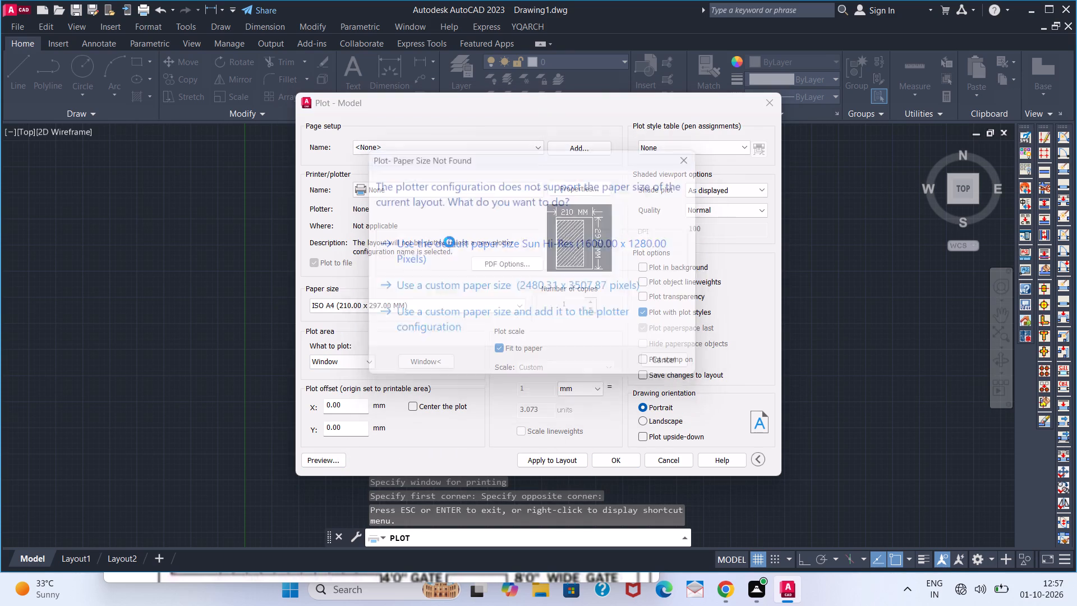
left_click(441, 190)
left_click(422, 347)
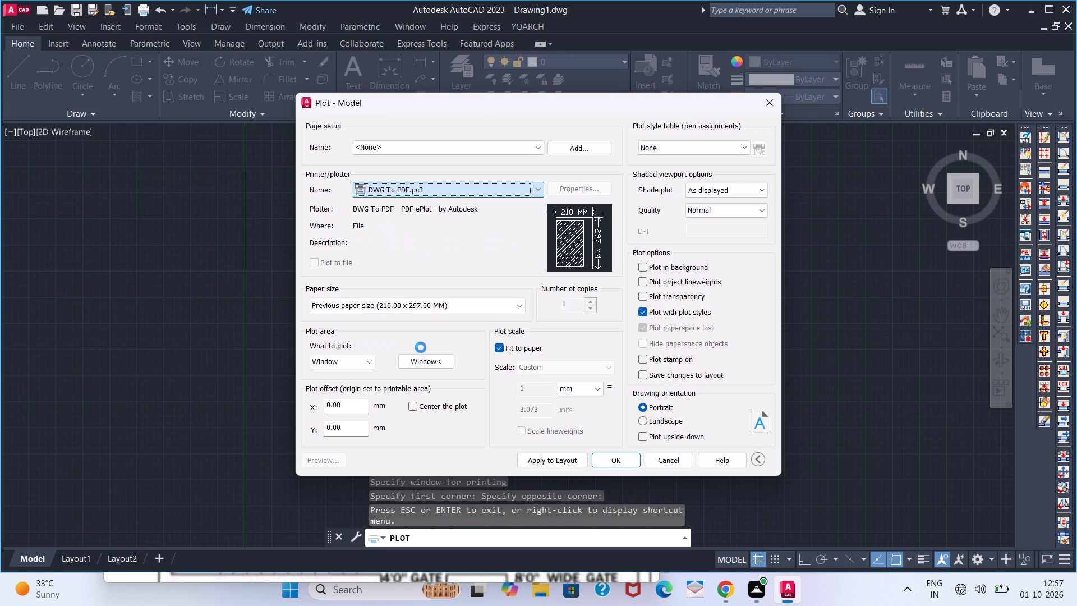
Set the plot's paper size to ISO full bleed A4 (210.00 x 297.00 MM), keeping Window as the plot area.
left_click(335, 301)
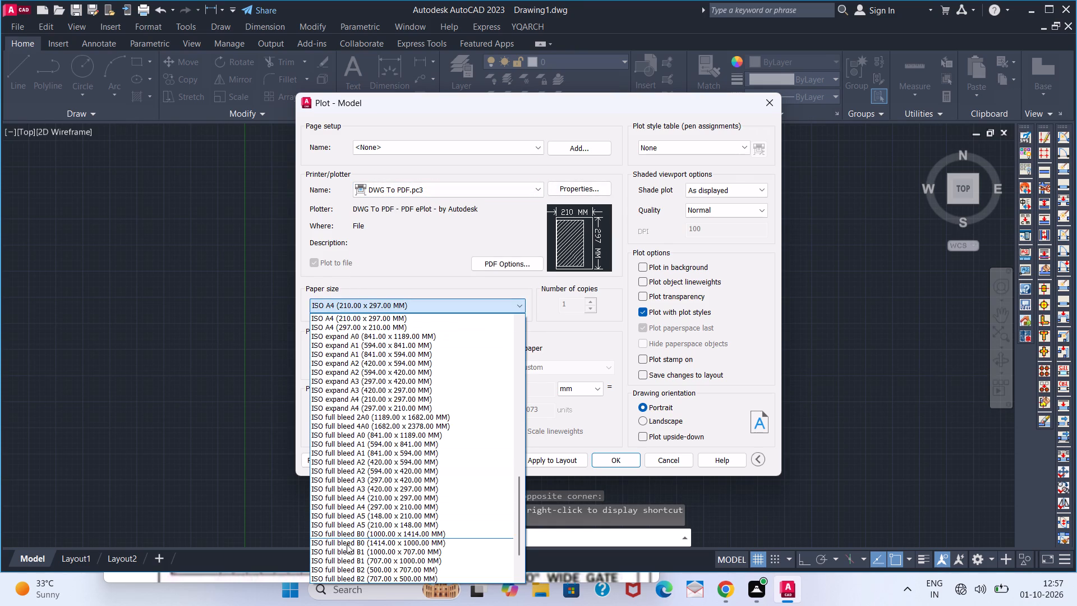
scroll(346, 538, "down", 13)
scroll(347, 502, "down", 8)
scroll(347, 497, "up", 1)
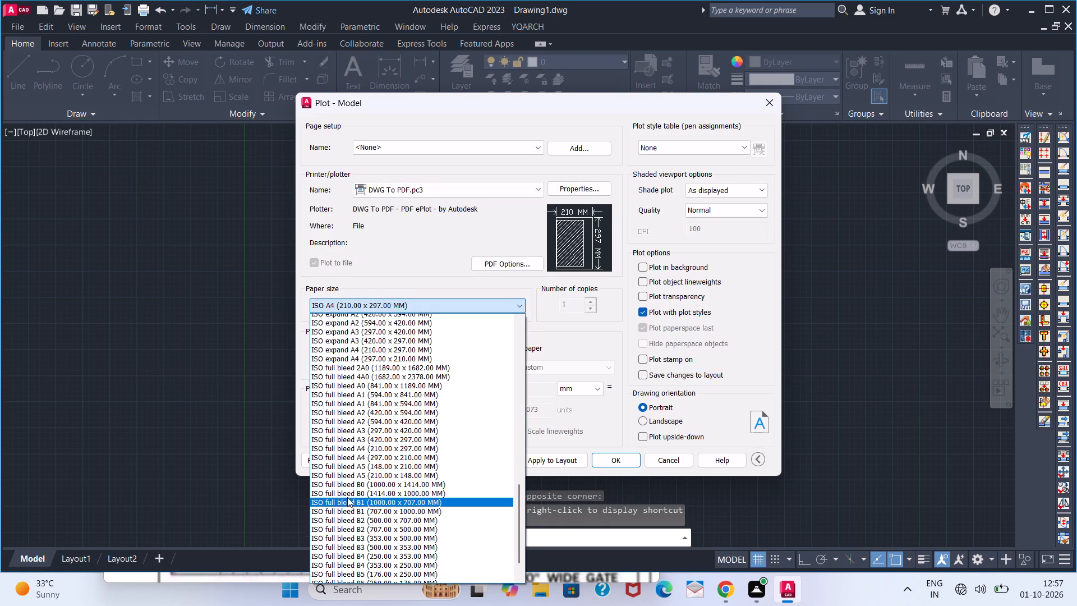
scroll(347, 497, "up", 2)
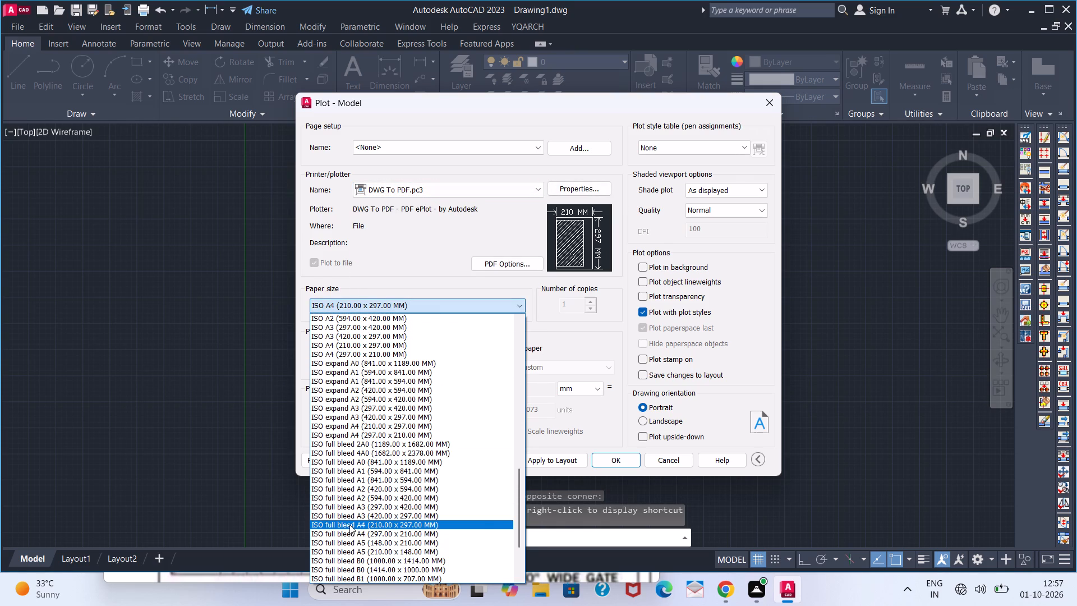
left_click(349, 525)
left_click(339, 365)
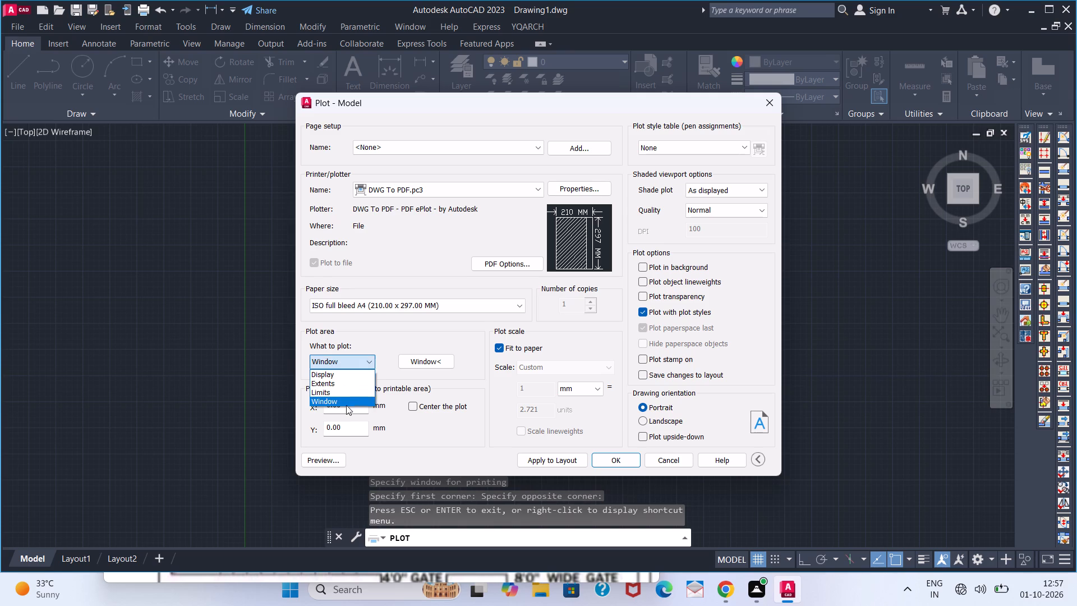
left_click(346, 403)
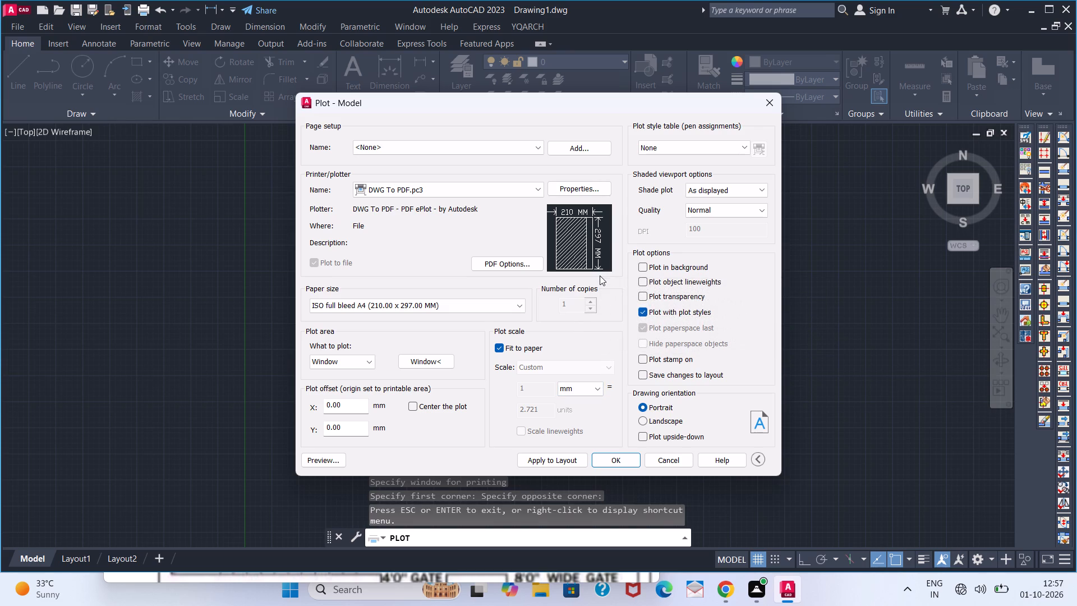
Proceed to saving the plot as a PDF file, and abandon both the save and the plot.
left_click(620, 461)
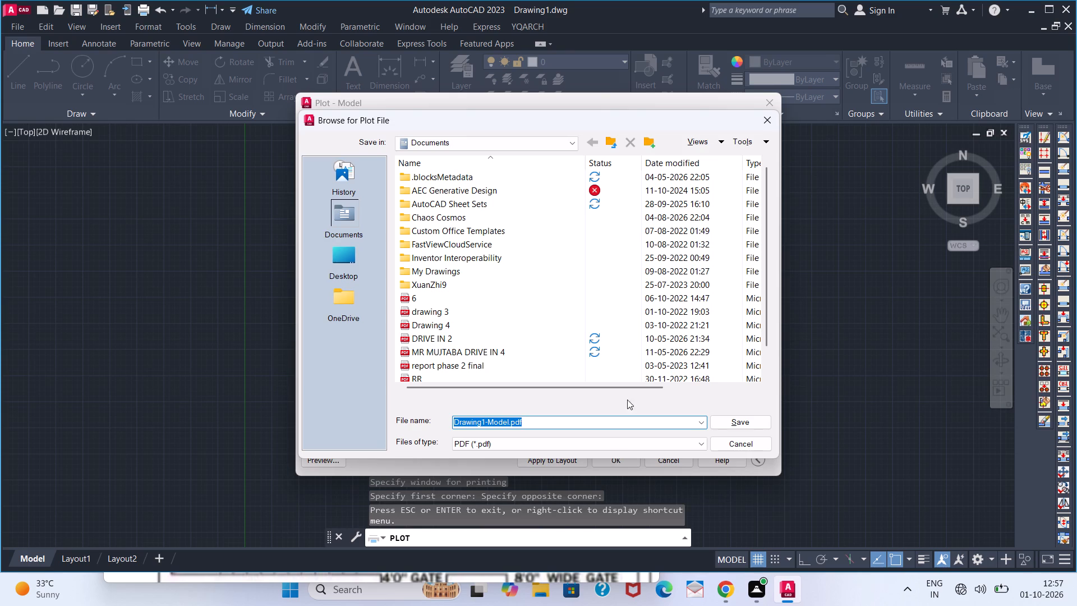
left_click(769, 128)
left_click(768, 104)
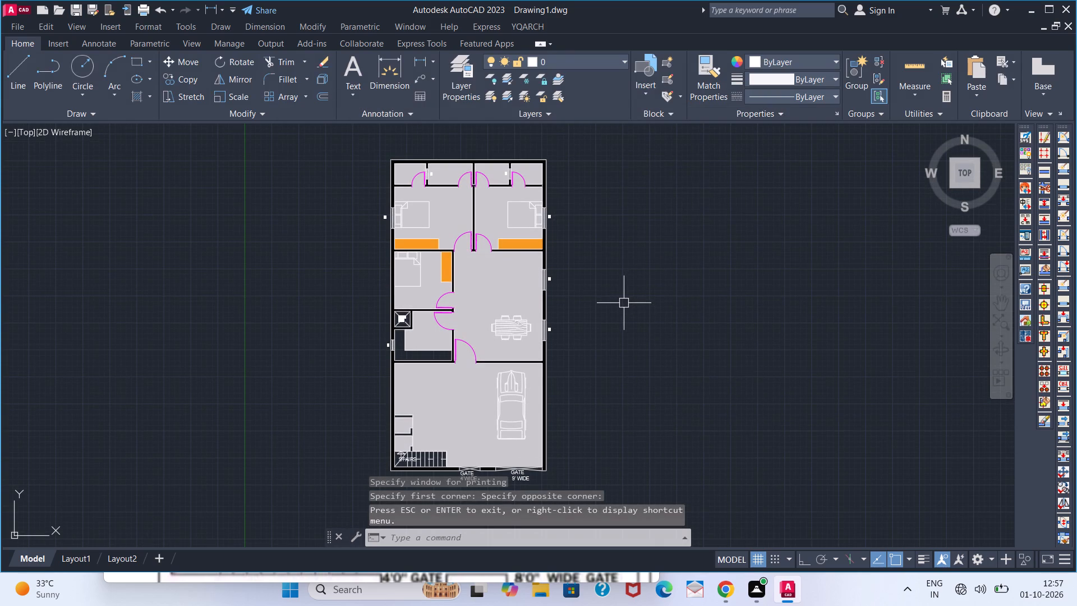
Turn off the command log file with LOGFILEOFF.
type("LOG")
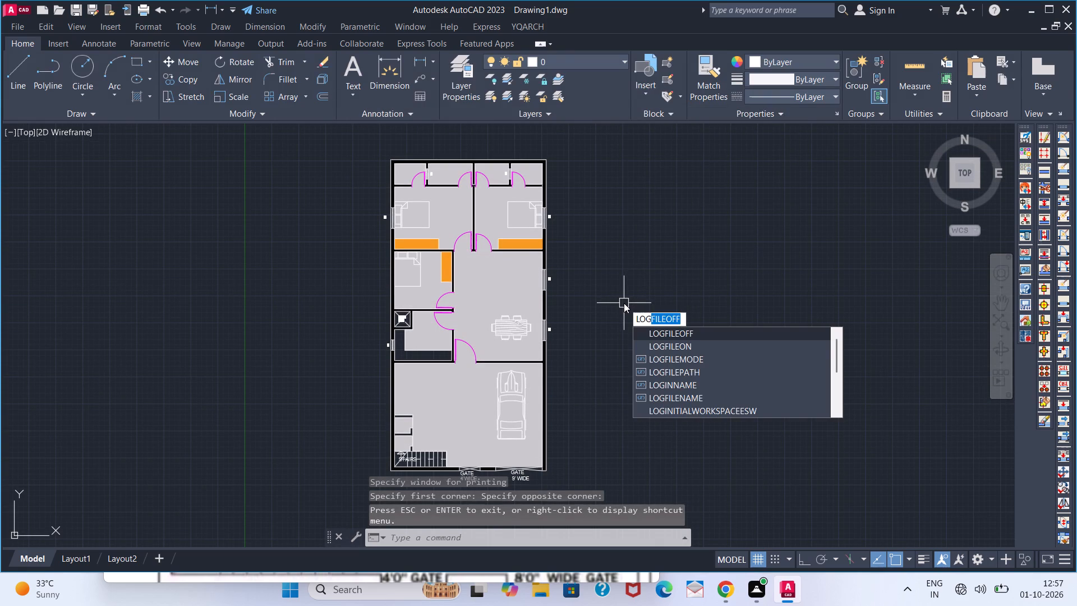
key("Down")
key("Up")
key("Return")
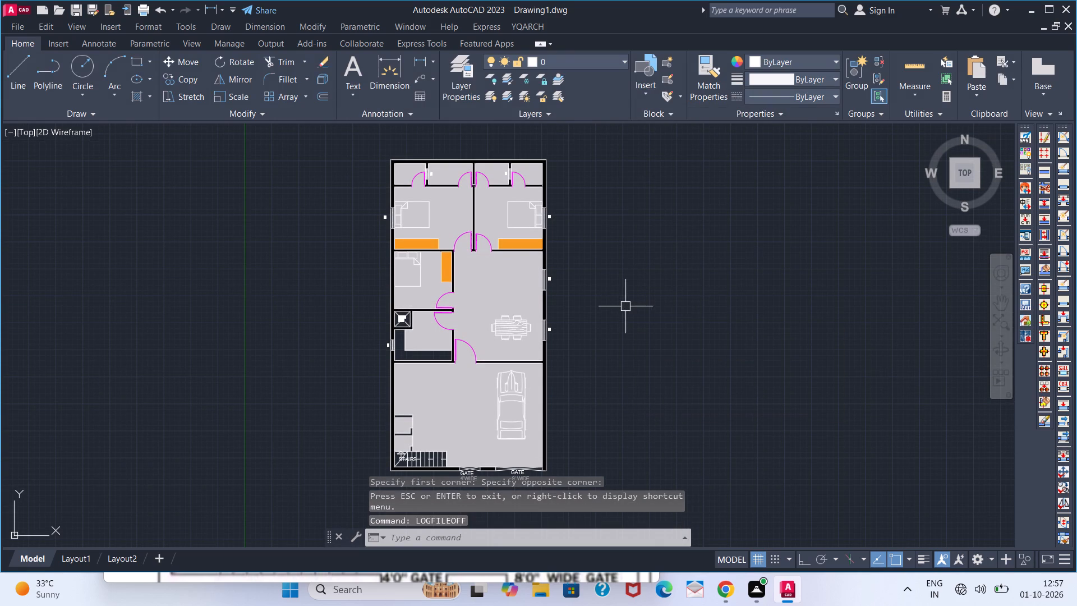